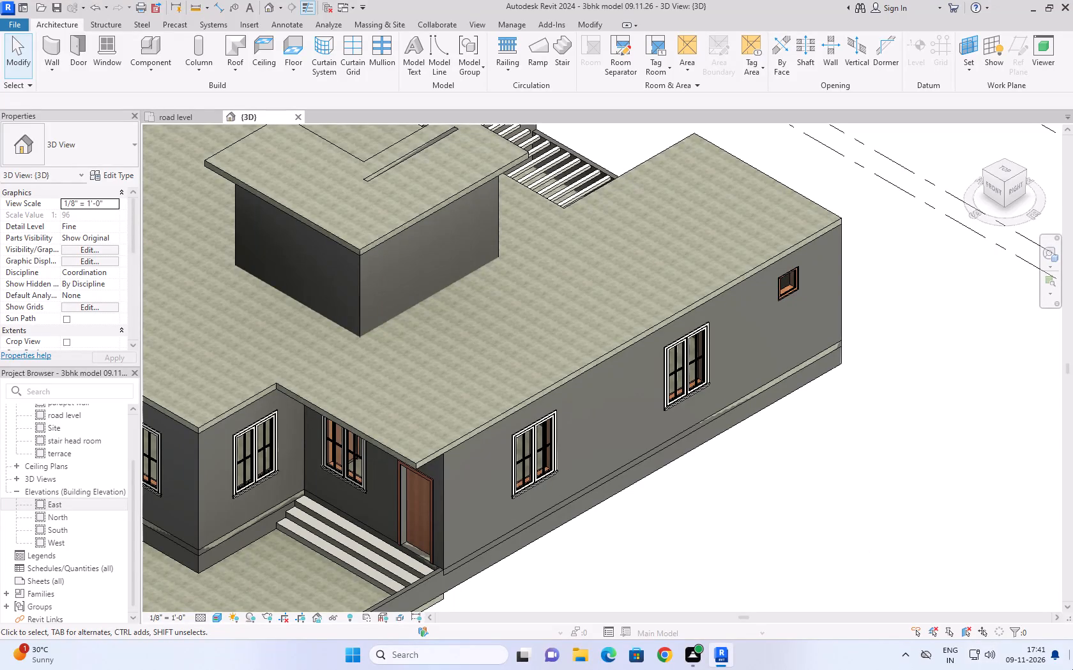
# Examine the 3D house model from the front, right side and back, including the roof slabs and stair head room.
pyautogui.scroll(-5, 828, 500)
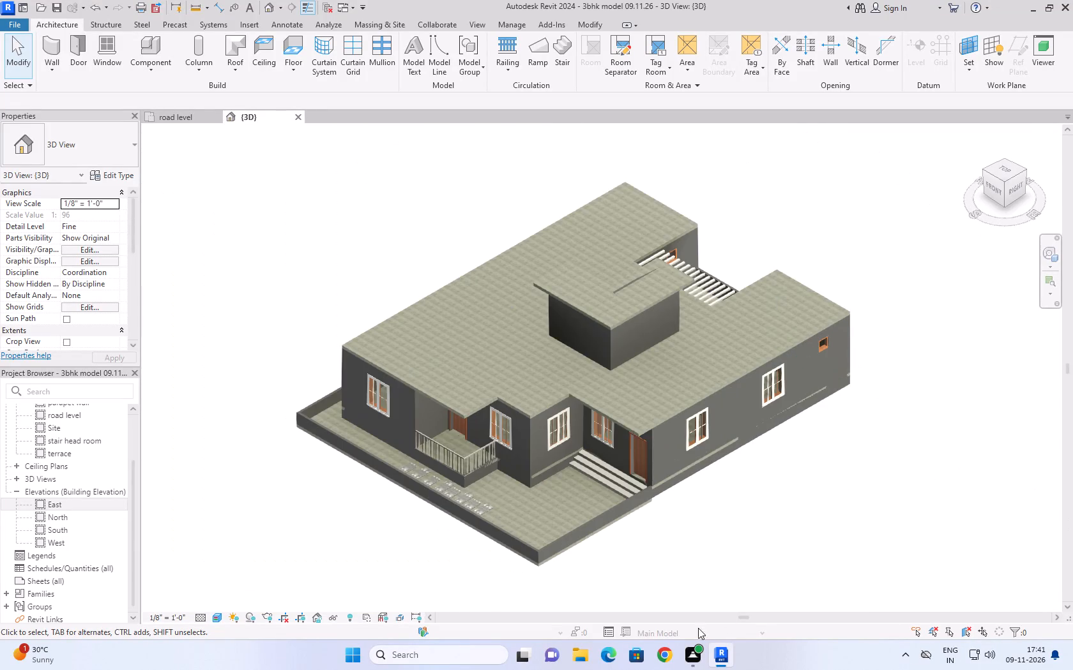
pyautogui.scroll(4, 767, 502)
pyautogui.moveTo(719, 441); pyautogui.dragTo(542, 422, button='middle')
pyautogui.scroll(-4, 542, 422)
pyautogui.scroll(-2, 657, 373)
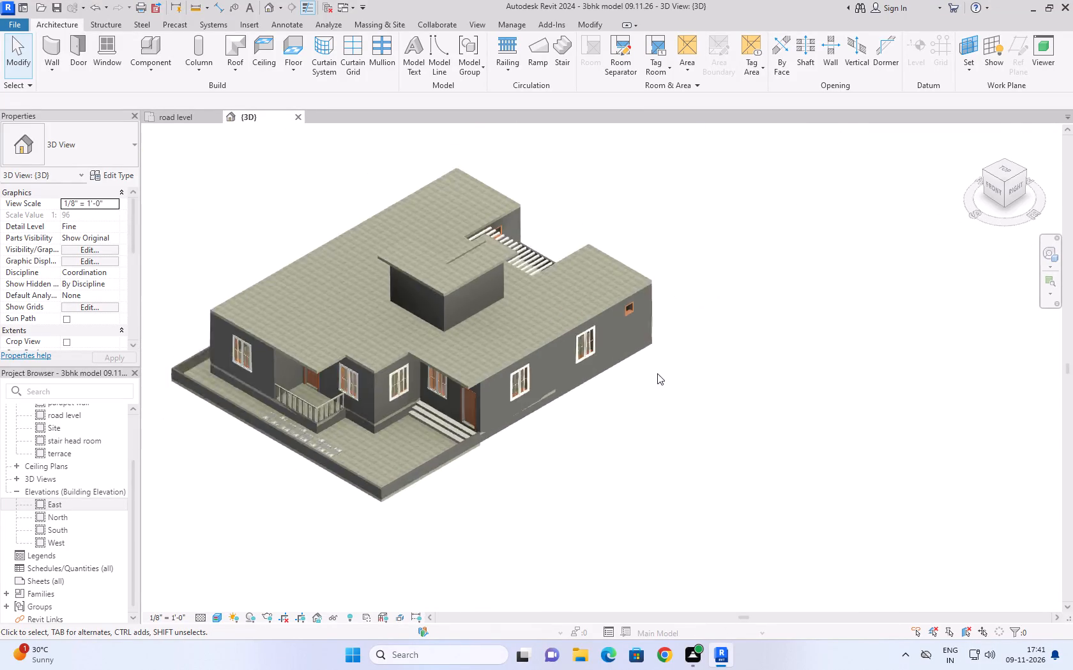
pyautogui.scroll(-1, 657, 373)
pyautogui.scroll(4, 656, 421)
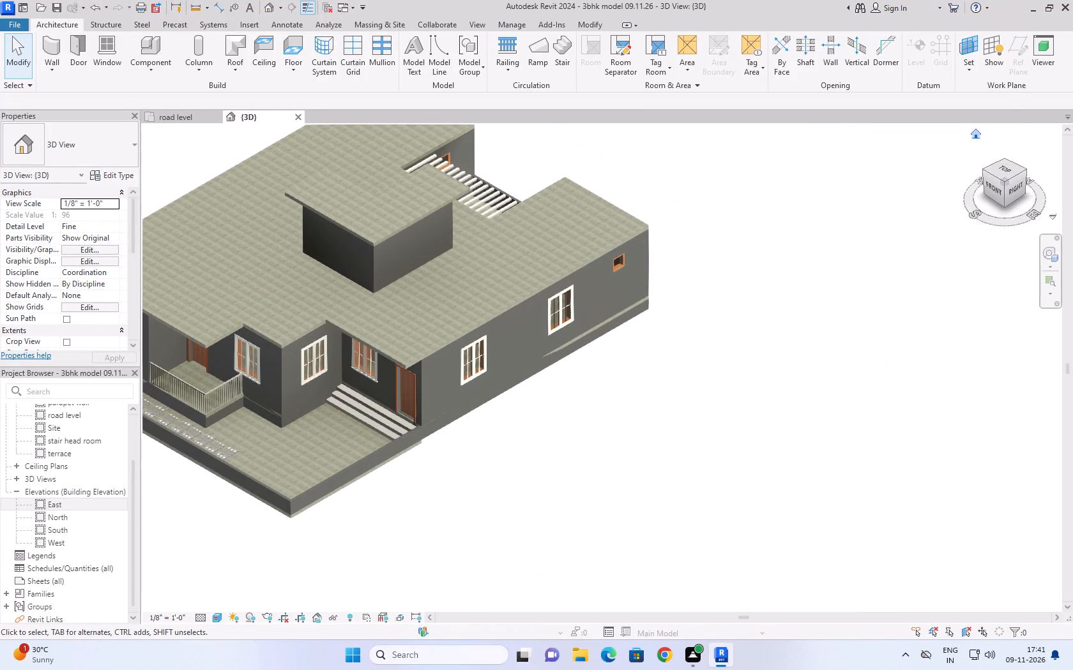
pyautogui.click(975, 137)
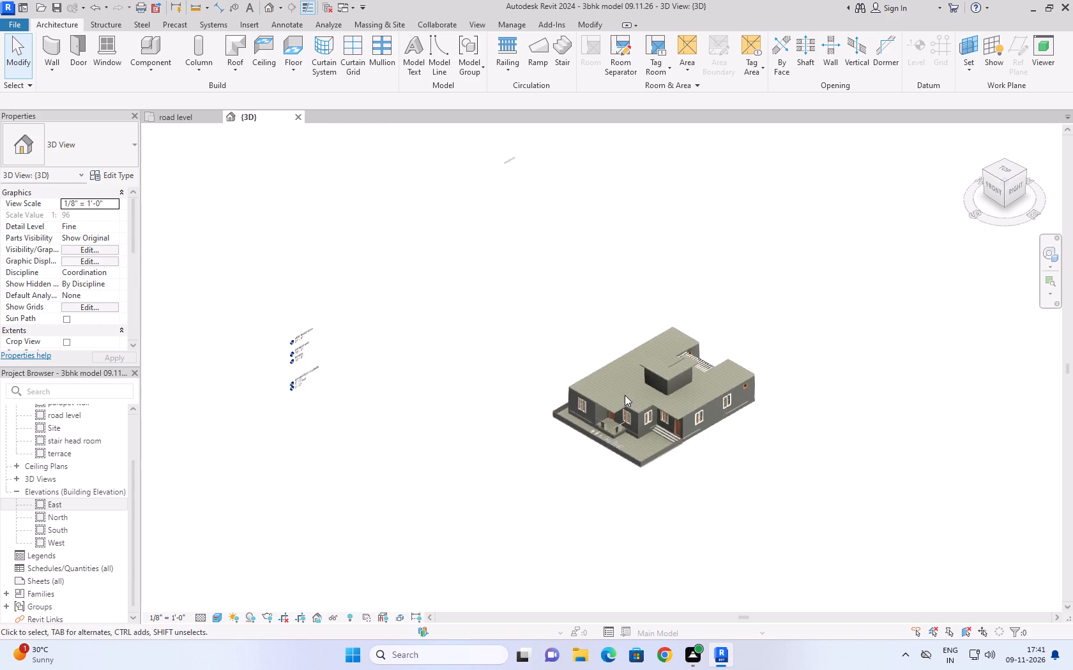
pyautogui.scroll(8, 796, 427)
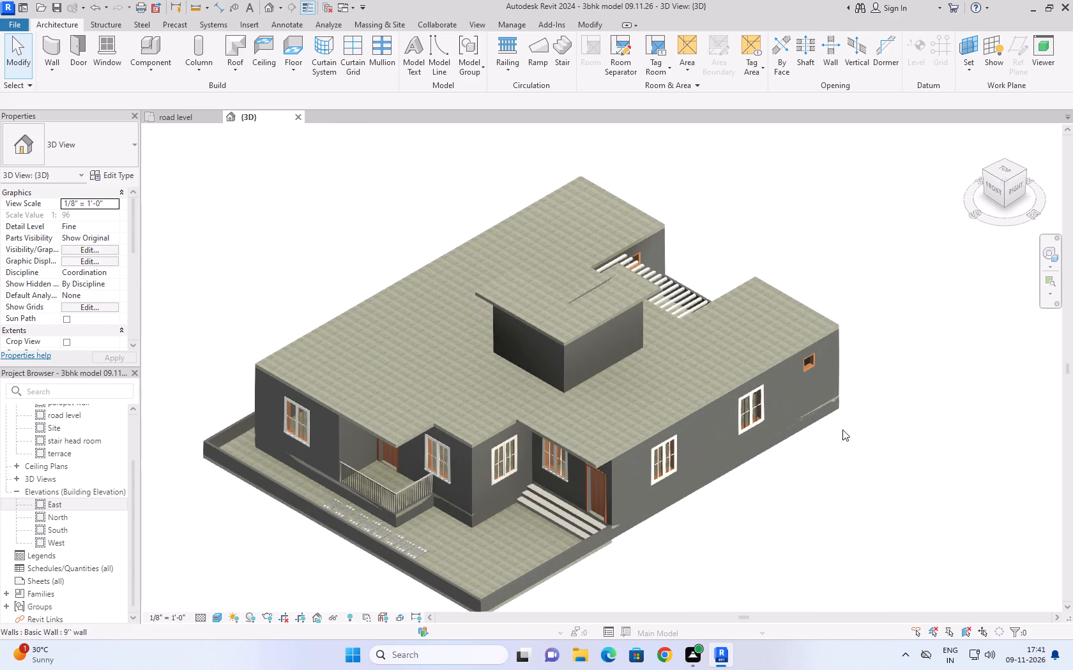
pyautogui.scroll(5, 421, 518)
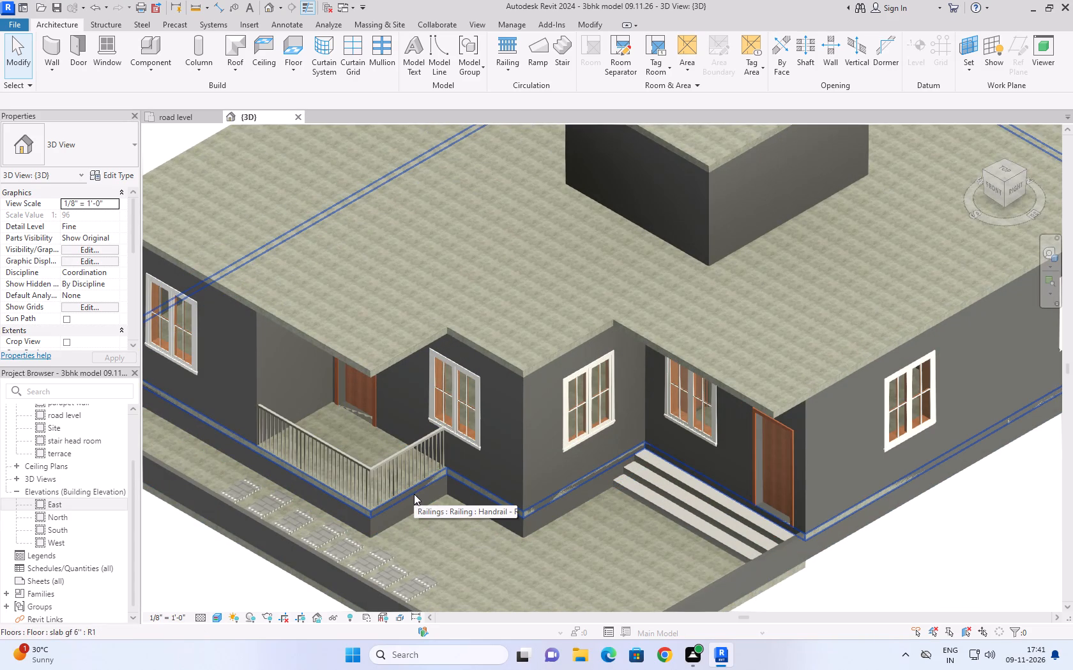
pyautogui.scroll(-4, 852, 292)
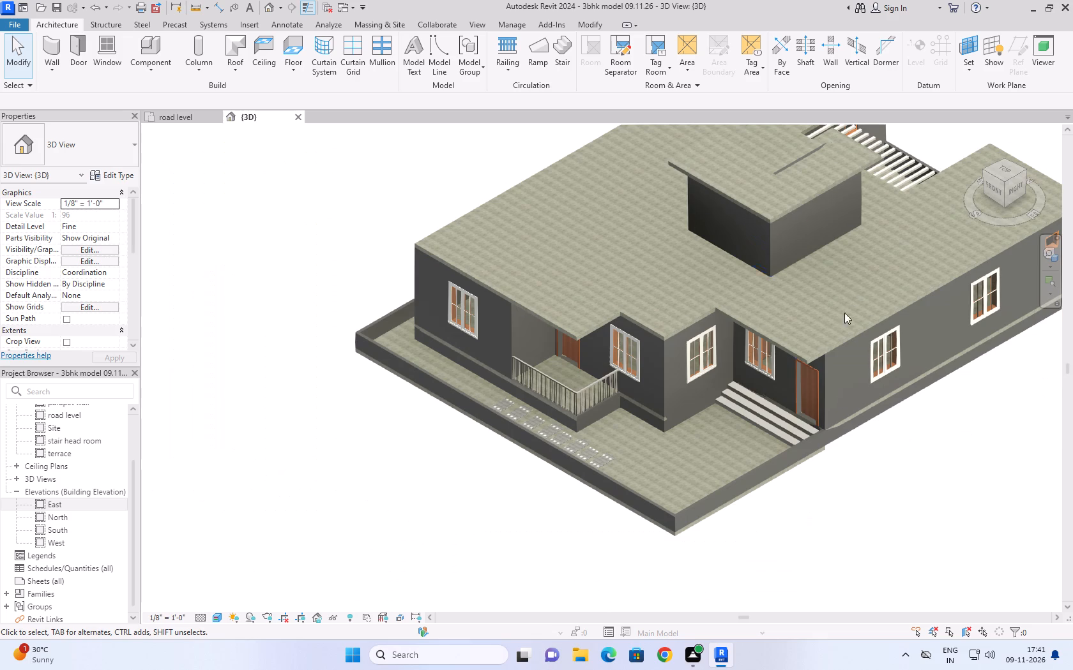
pyautogui.keyDown('shift'); pyautogui.moveTo(947, 469); pyautogui.dragTo(821, 469, button='middle'); pyautogui.keyUp('shift')
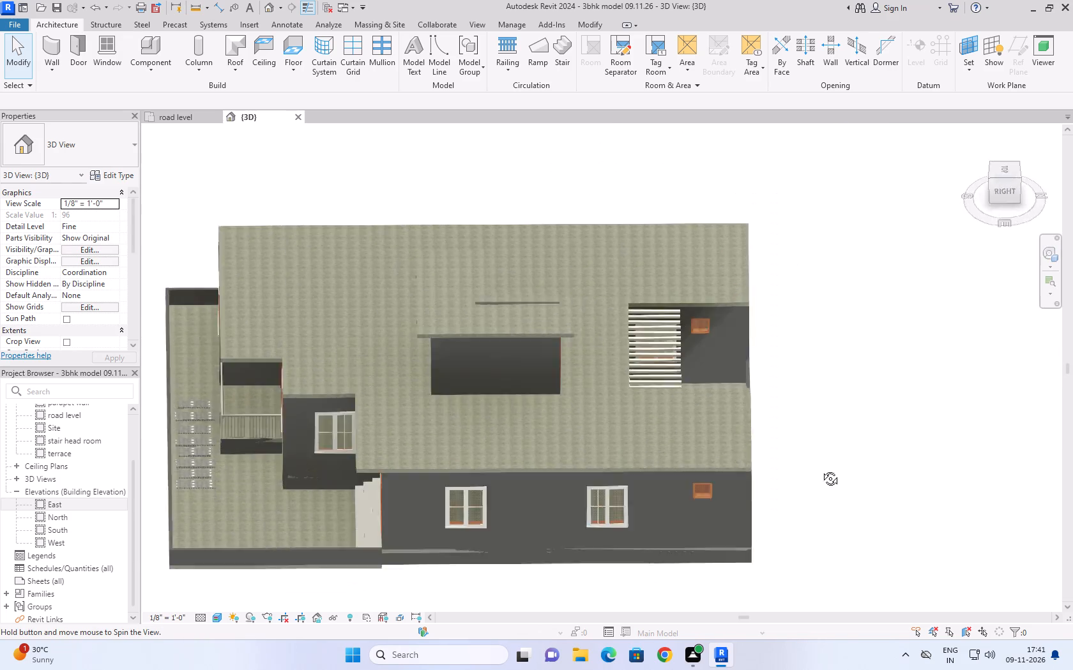
pyautogui.keyDown('shift'); pyautogui.moveTo(821, 469); pyautogui.dragTo(742, 398, button='middle'); pyautogui.keyUp('shift')
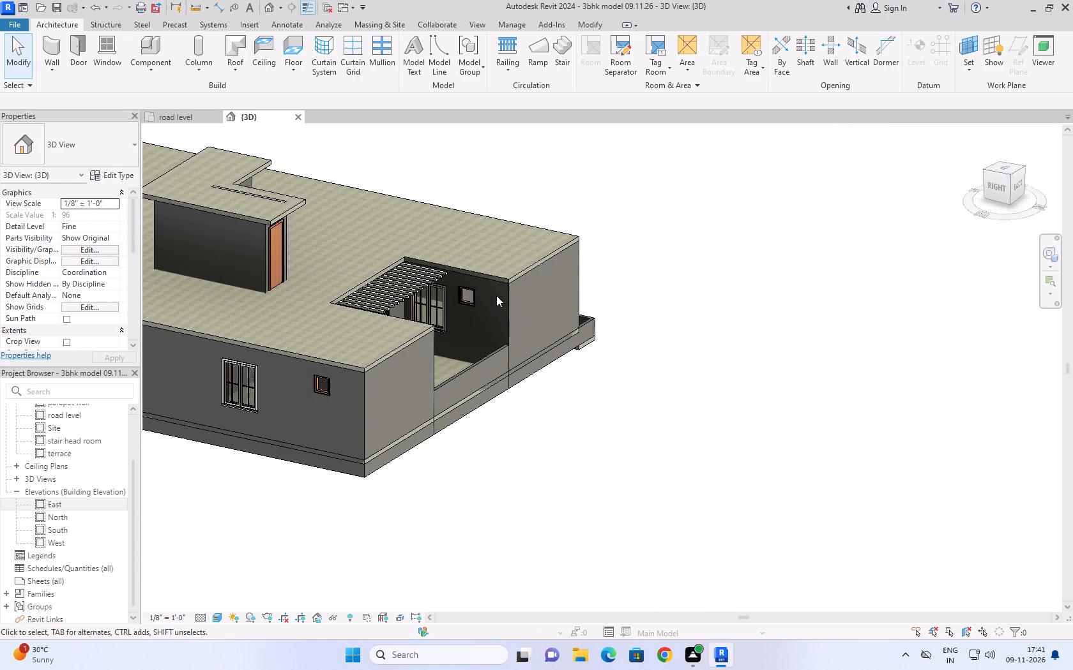
pyautogui.scroll(4, 282, 253)
pyautogui.scroll(-2, 787, 230)
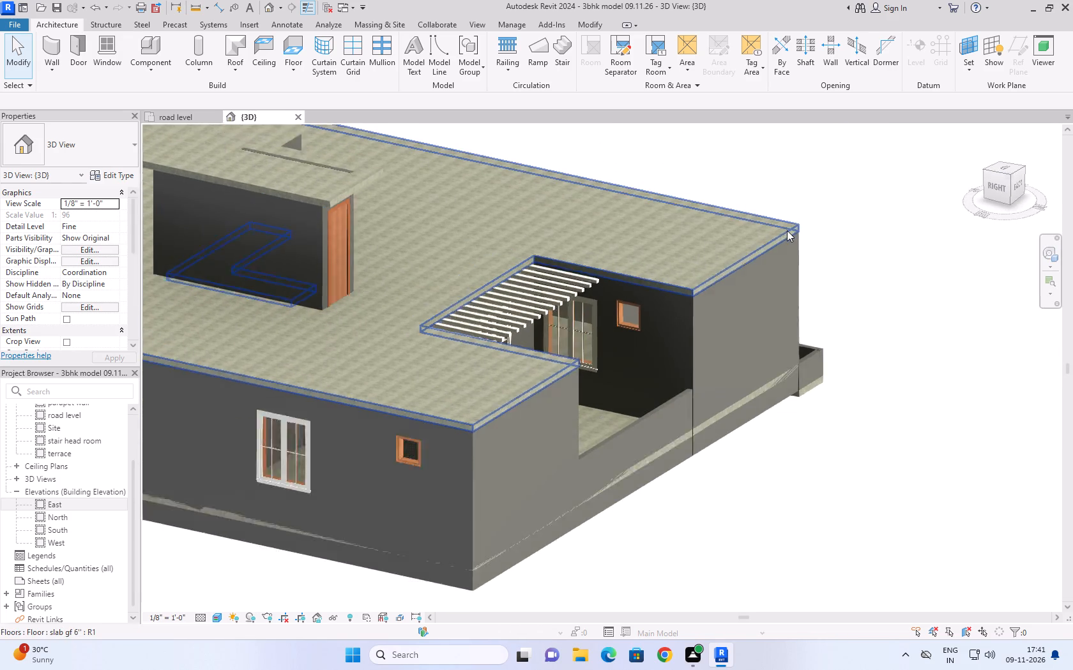
pyautogui.scroll(-2, 787, 230)
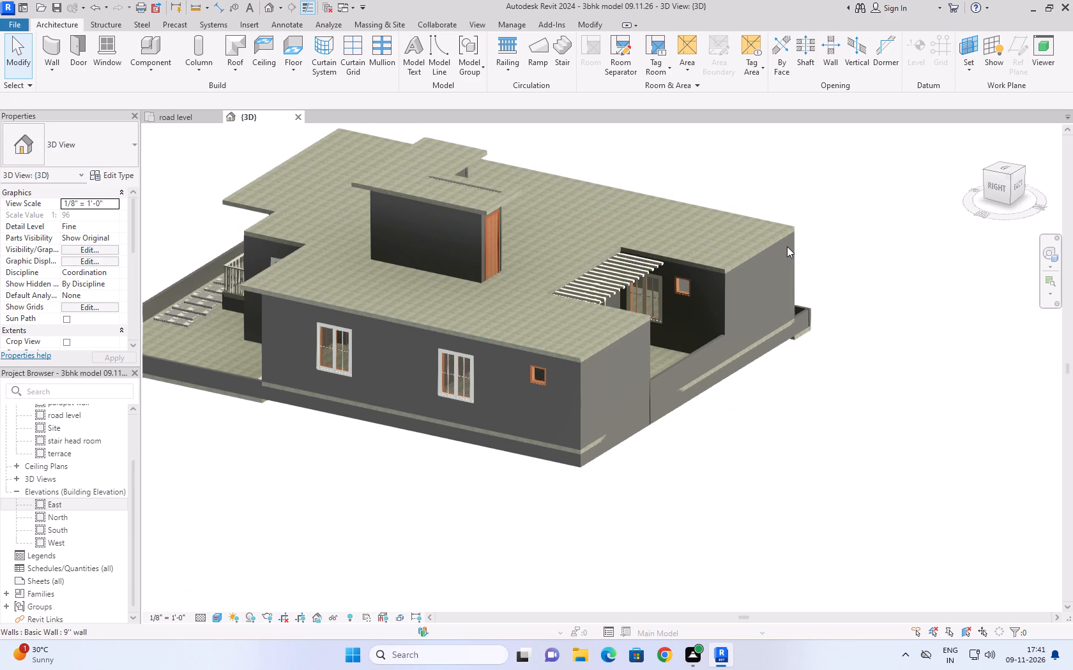
pyautogui.scroll(-4, 736, 303)
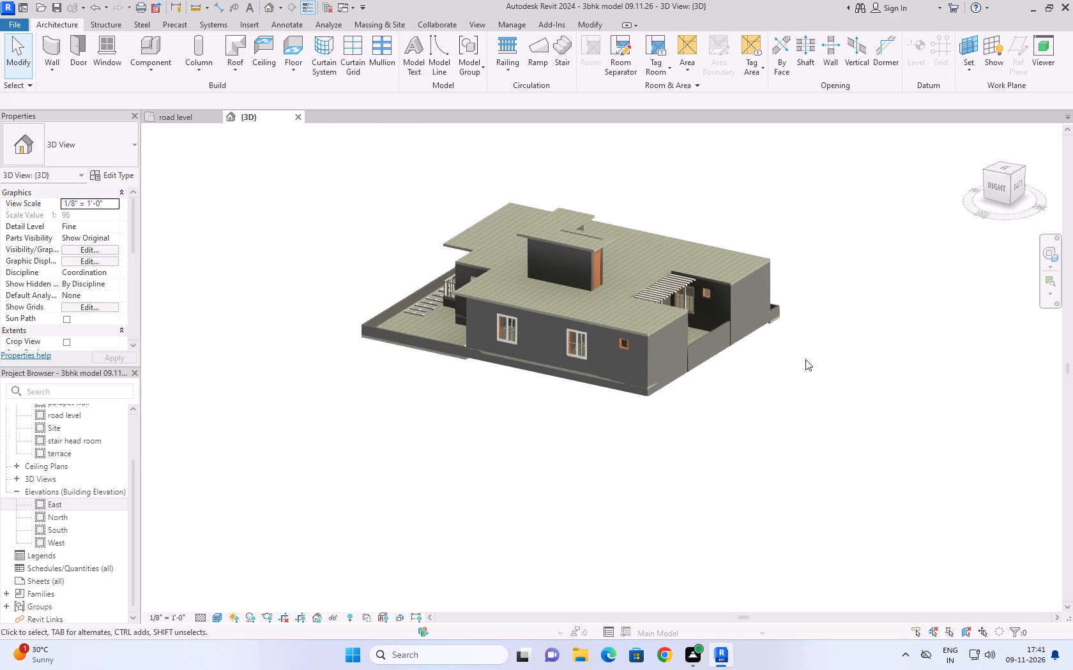
pyautogui.keyDown('shift'); pyautogui.moveTo(839, 300); pyautogui.dragTo(652, 389, button='middle'); pyautogui.keyUp('shift')
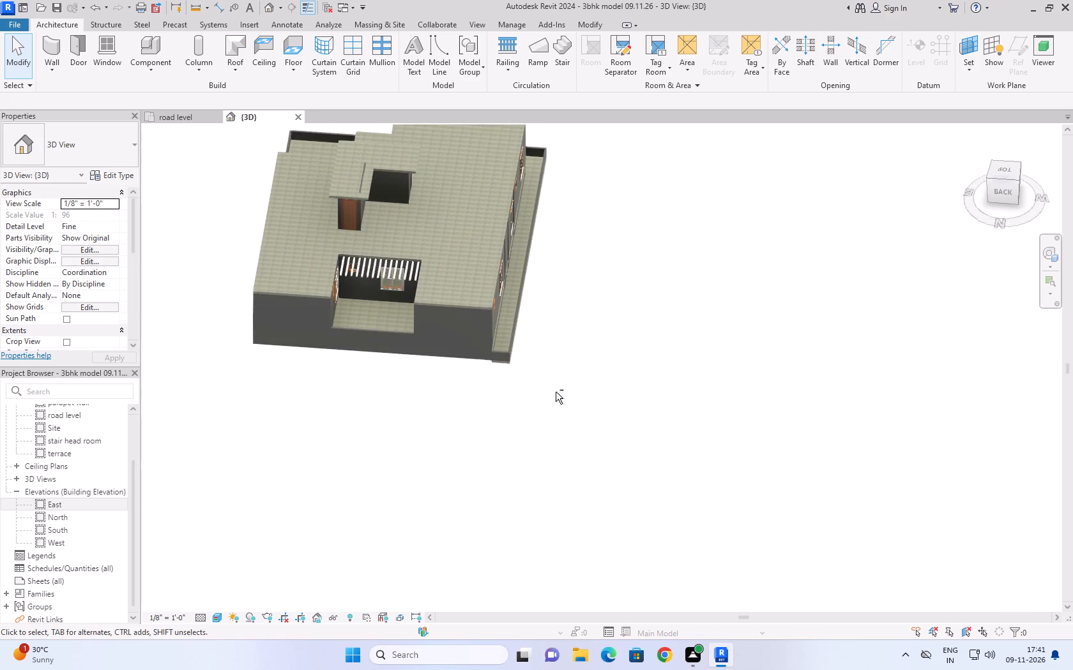
pyautogui.scroll(2, 386, 164)
pyautogui.keyDown('shift'); pyautogui.moveTo(343, 456); pyautogui.dragTo(352, 408, button='middle'); pyautogui.keyUp('shift')
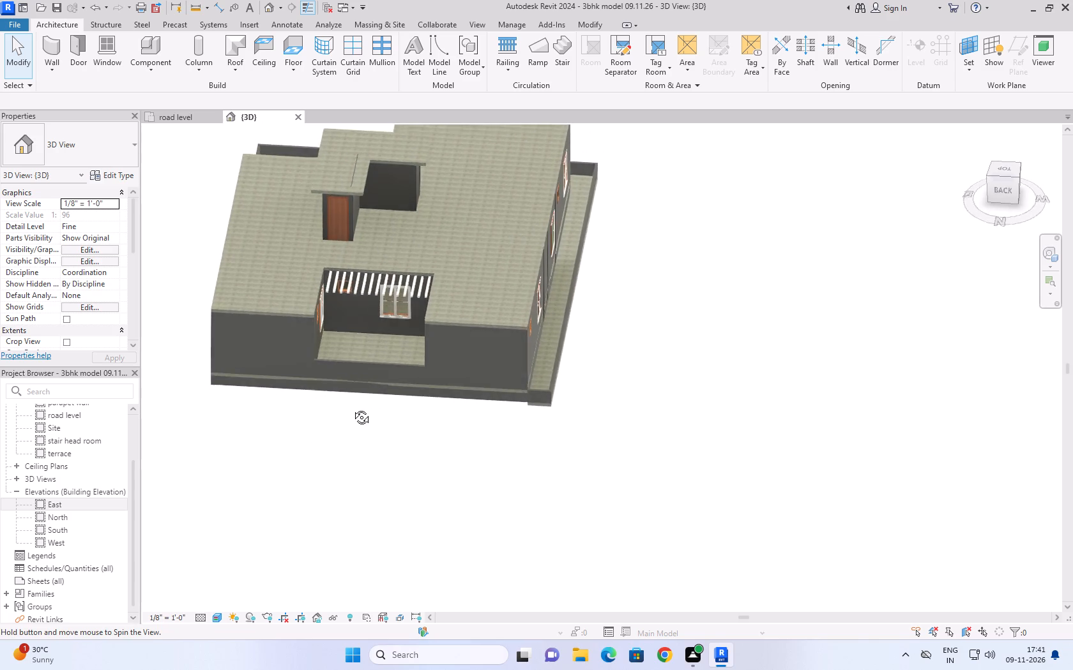
pyautogui.keyDown('shift'); pyautogui.moveTo(352, 408); pyautogui.dragTo(369, 227, button='middle'); pyautogui.keyUp('shift')
pyautogui.moveTo(367, 220); pyautogui.dragTo(324, 429, button='middle')
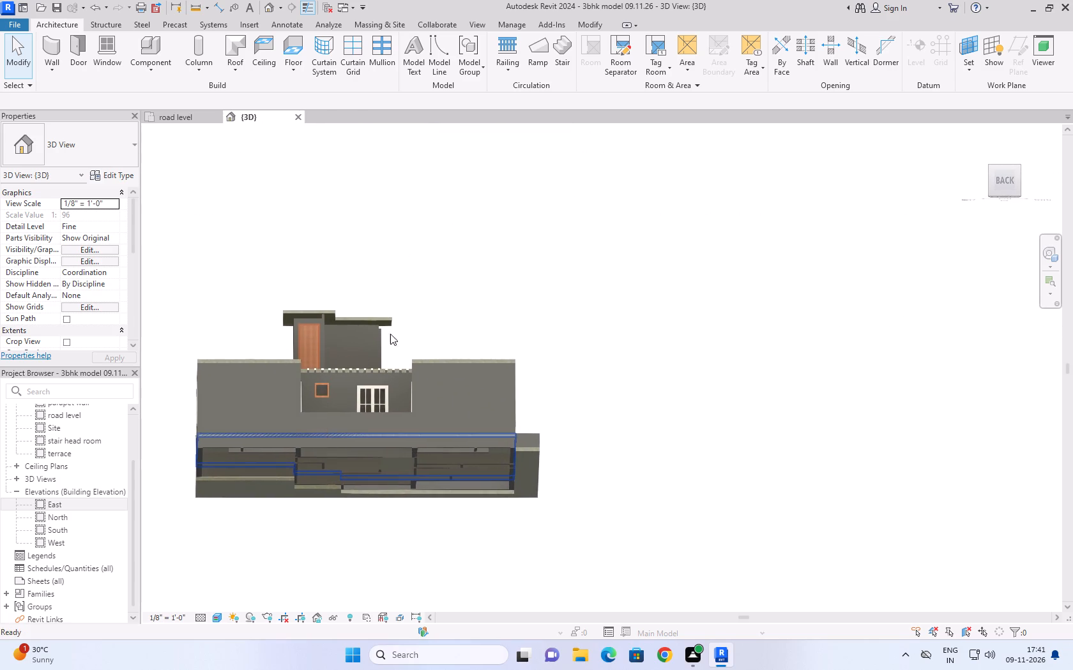
# Raise the stair head room's recessed back wall beside the door to an unconnected height of 21' 0" under the roof slab.
pyautogui.keyDown('shift'); pyautogui.moveTo(402, 324); pyautogui.dragTo(381, 376, button='middle'); pyautogui.keyUp('shift')
pyautogui.scroll(3, 315, 335)
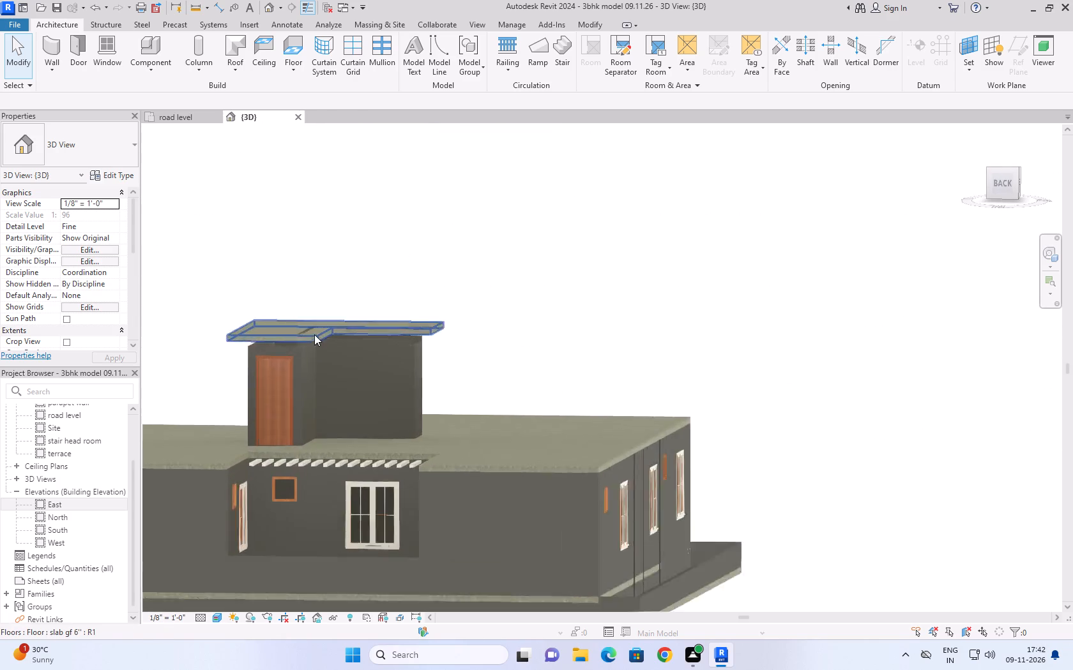
pyautogui.scroll(5, 314, 334)
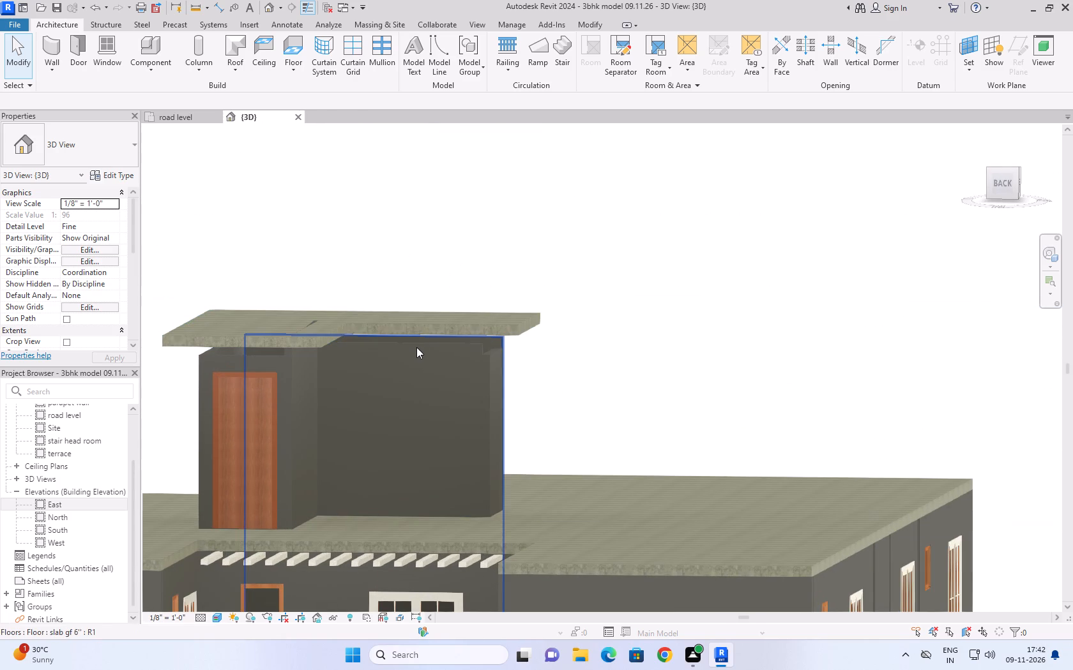
pyautogui.click(416, 347)
pyautogui.scroll(3, 385, 346)
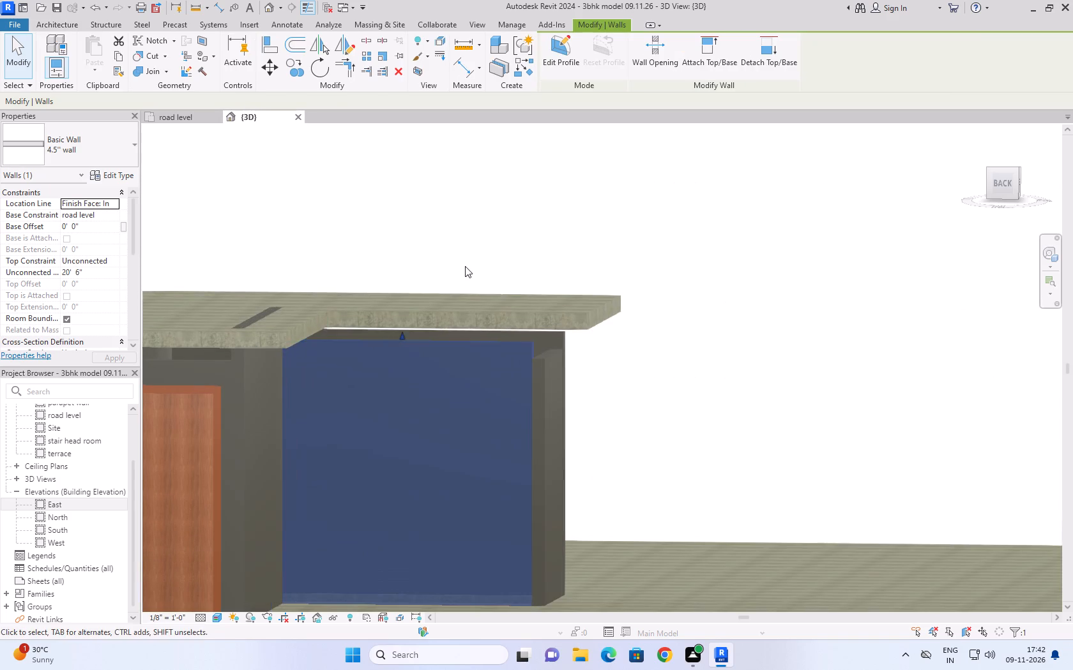
pyautogui.keyDown('shift'); pyautogui.moveTo(465, 266); pyautogui.dragTo(475, 191, button='middle'); pyautogui.keyUp('shift')
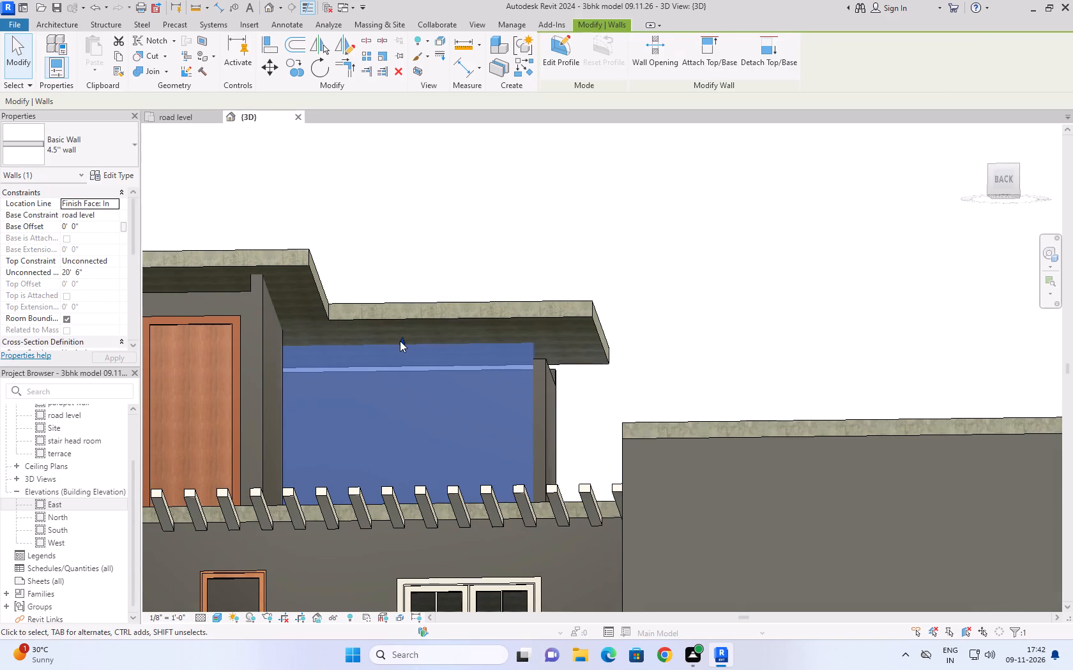
pyautogui.moveTo(400, 341); pyautogui.dragTo(406, 325)
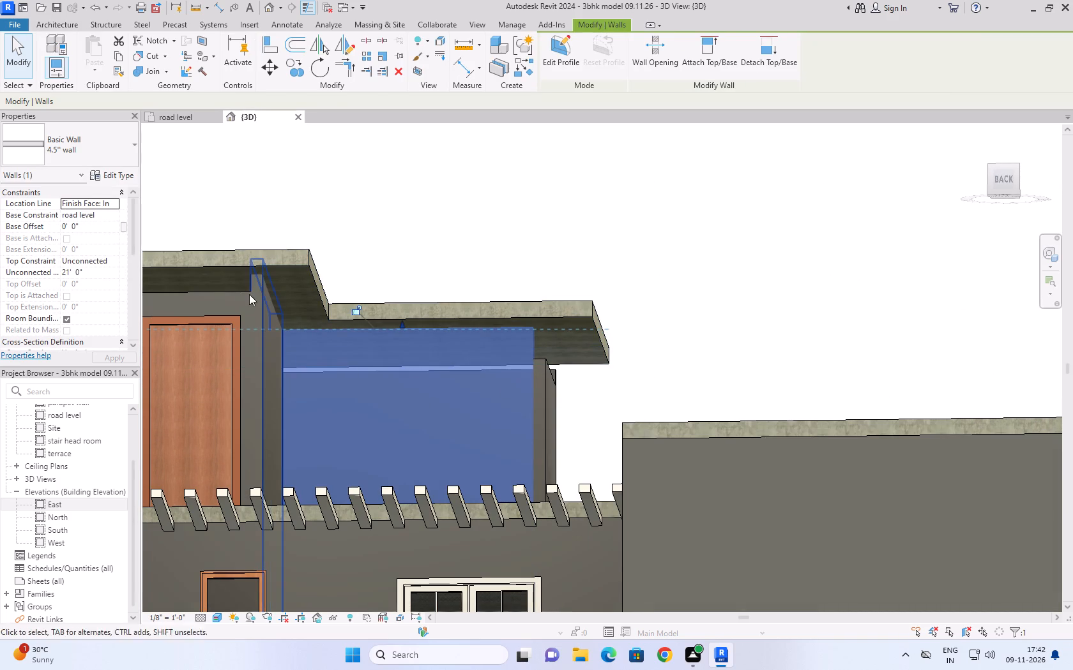
# Raise the stair head room's 4.5" back wall containing the door to an unconnected height of 21' 0".
pyautogui.click(229, 290)
pyautogui.scroll(-4, 248, 302)
pyautogui.scroll(2, 193, 287)
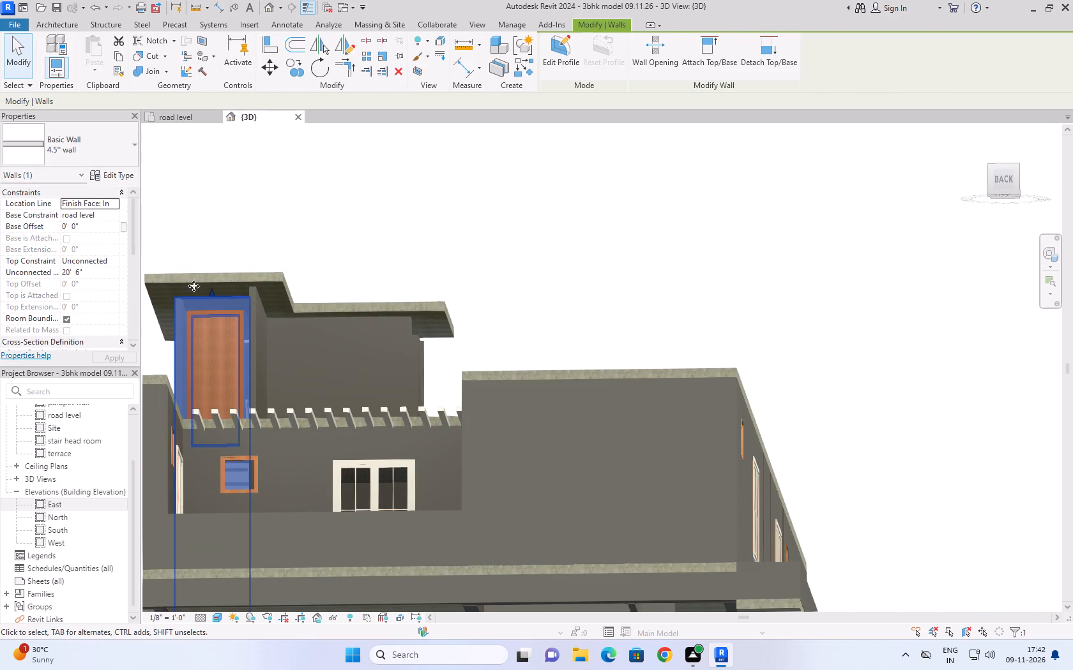
pyautogui.scroll(7, 194, 286)
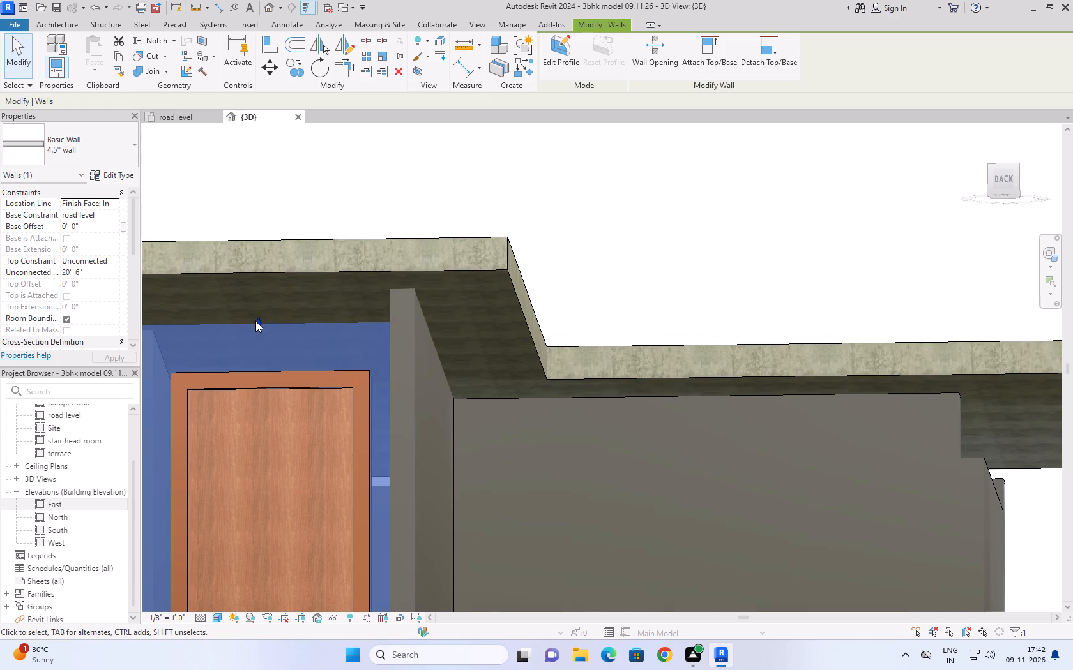
pyautogui.moveTo(258, 323); pyautogui.dragTo(264, 292)
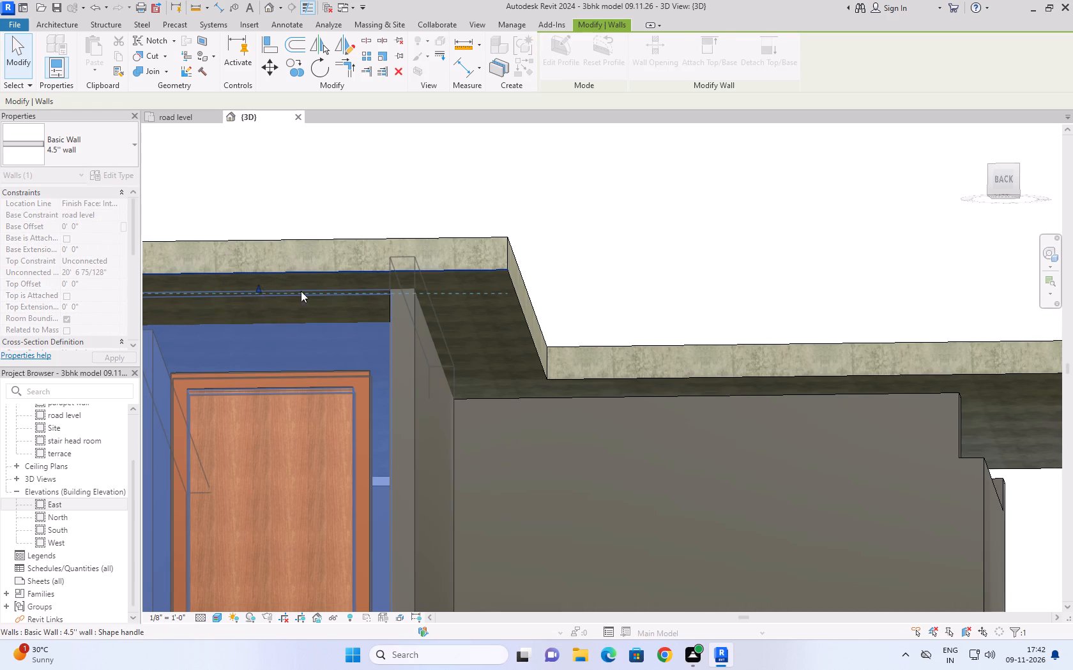
# Raise the low 4.5" wall on the stair head room's left side to an unconnected height of 21' 0".
pyautogui.scroll(-3, 623, 214)
pyautogui.keyDown('shift'); pyautogui.moveTo(627, 374); pyautogui.dragTo(600, 381, button='middle'); pyautogui.keyUp('shift')
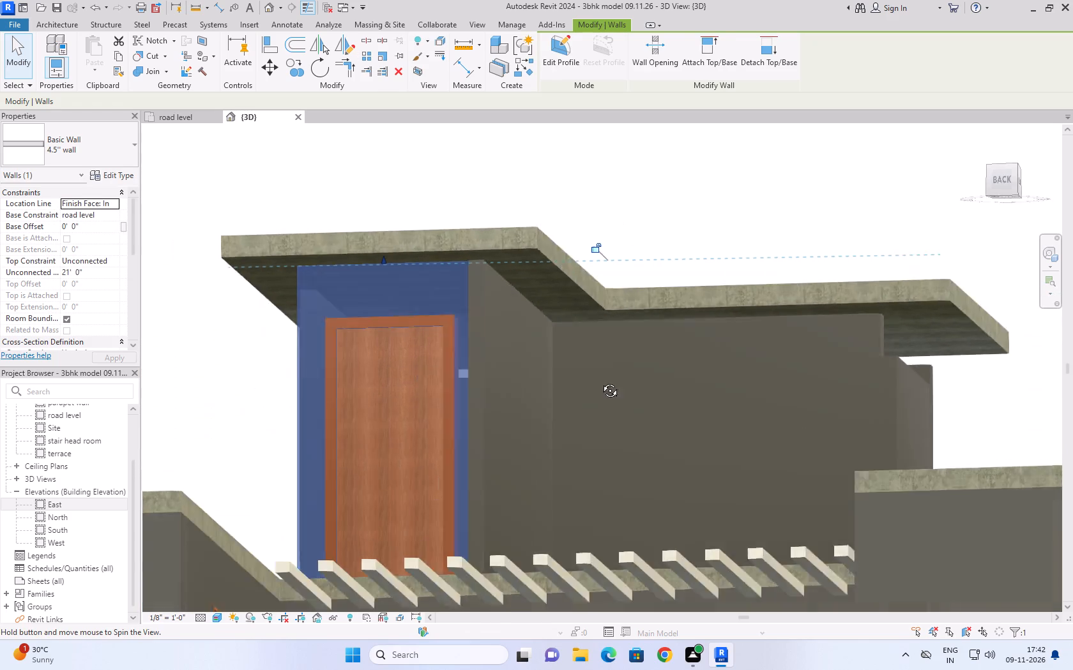
pyautogui.keyDown('shift'); pyautogui.moveTo(600, 381); pyautogui.dragTo(379, 364, button='middle'); pyautogui.keyUp('shift')
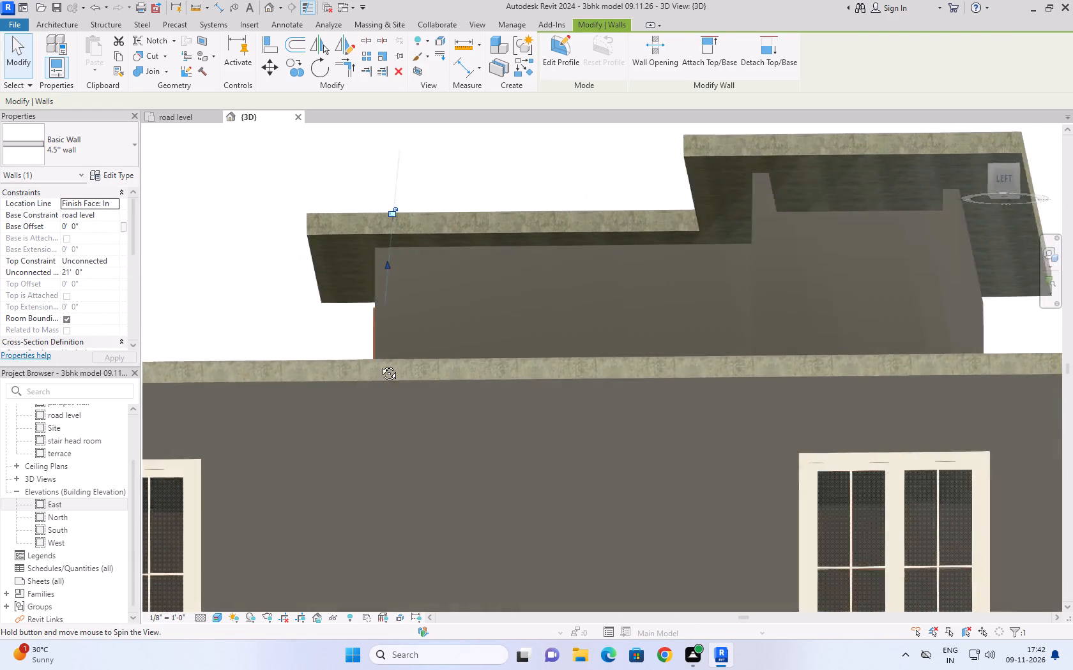
pyautogui.keyDown('shift'); pyautogui.moveTo(379, 364); pyautogui.dragTo(372, 364, button='middle'); pyautogui.keyUp('shift')
pyautogui.click(849, 201)
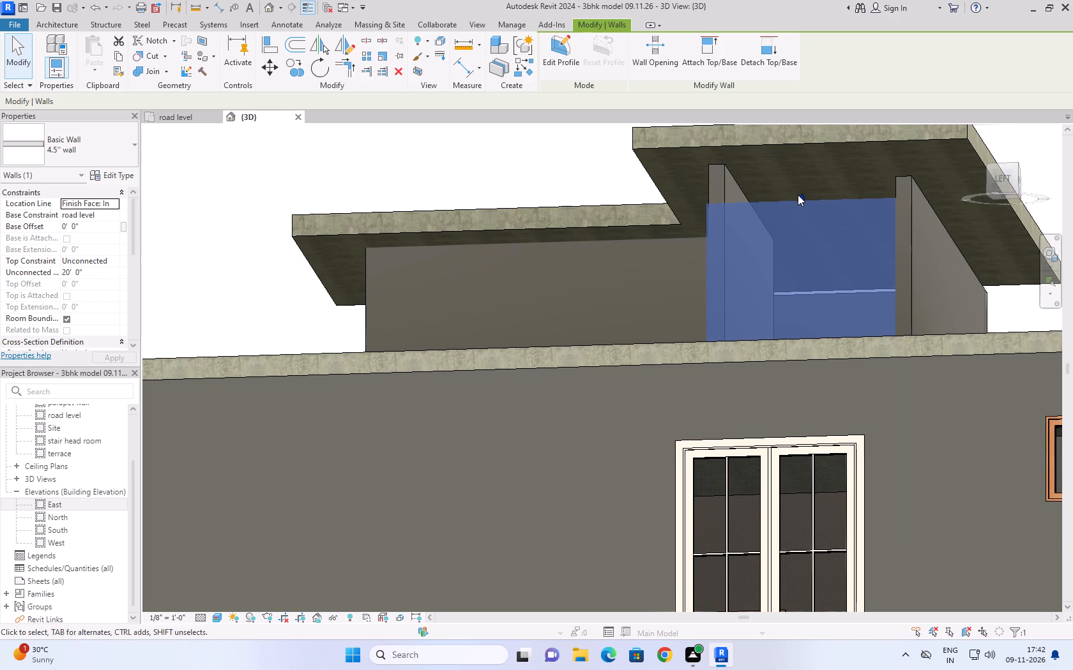
pyautogui.moveTo(800, 196); pyautogui.dragTo(797, 165)
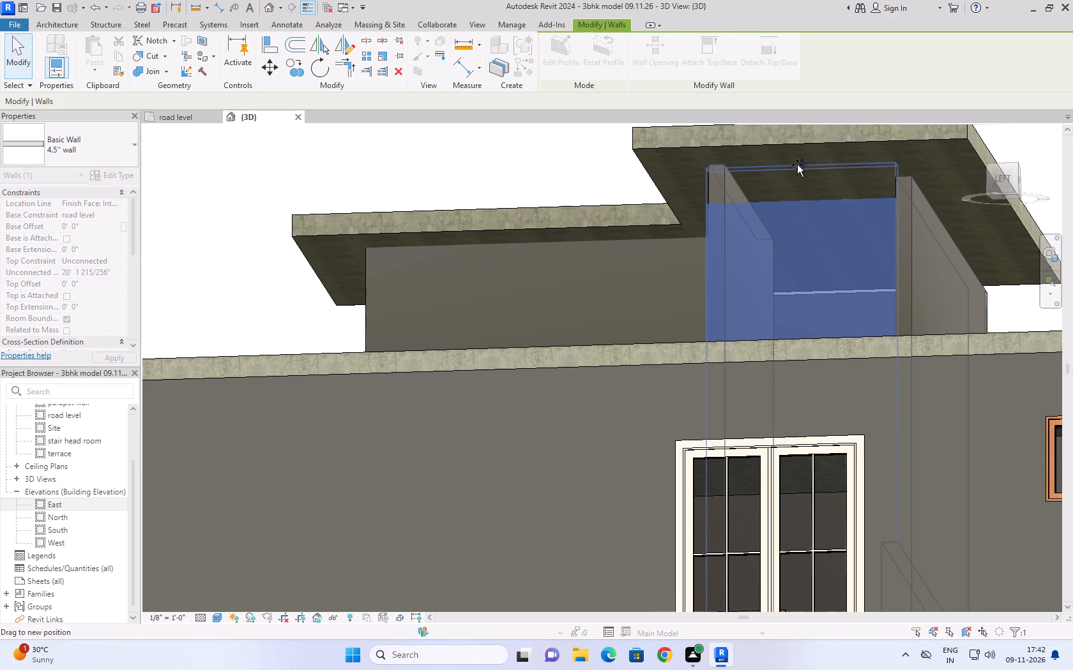
pyautogui.moveTo(797, 165); pyautogui.dragTo(796, 152)
pyautogui.moveTo(800, 147); pyautogui.dragTo(800, 153)
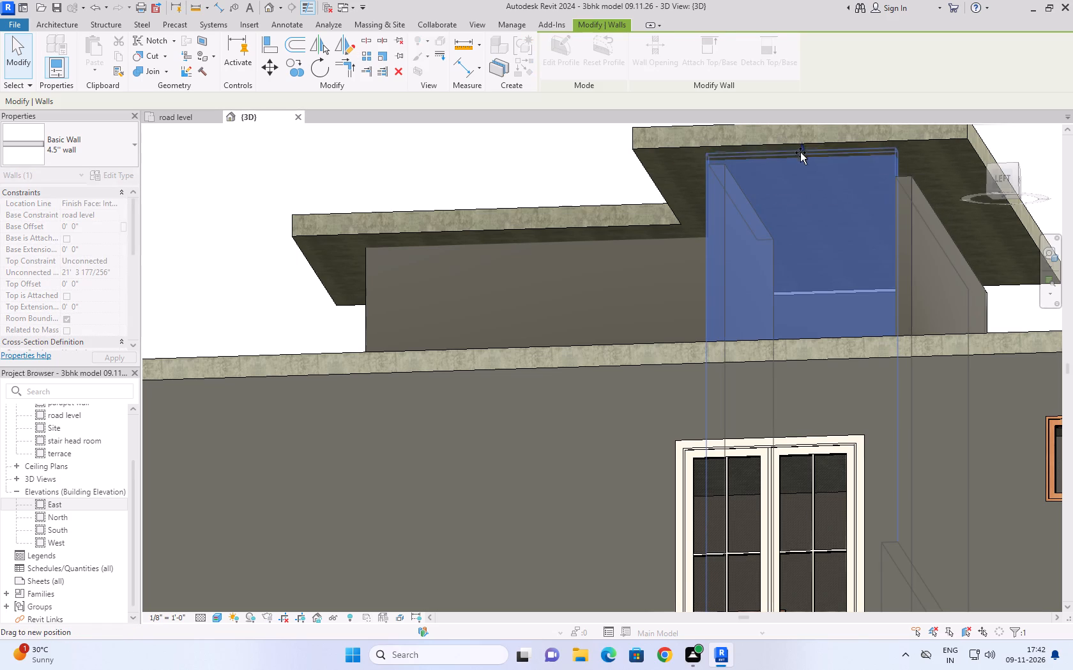
pyautogui.moveTo(800, 153); pyautogui.dragTo(799, 158)
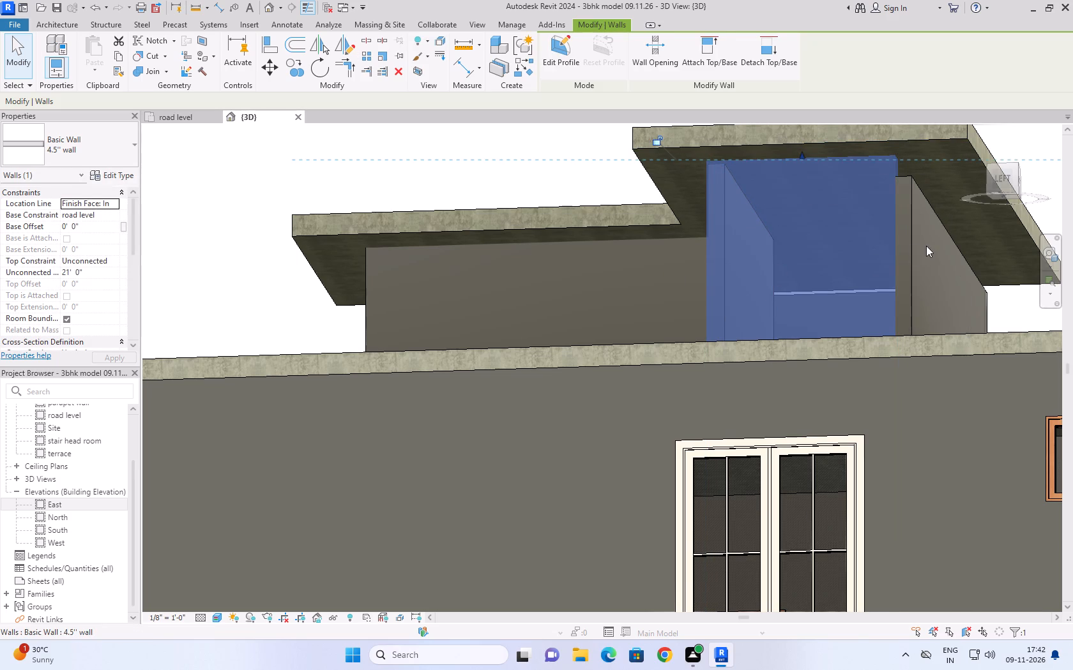
# Raise the stair head room's 4.5" front wall to an unconnected height of 21' 0", under the roof slab.
pyautogui.keyDown('shift'); pyautogui.moveTo(927, 248); pyautogui.dragTo(707, 271, button='middle'); pyautogui.keyUp('shift')
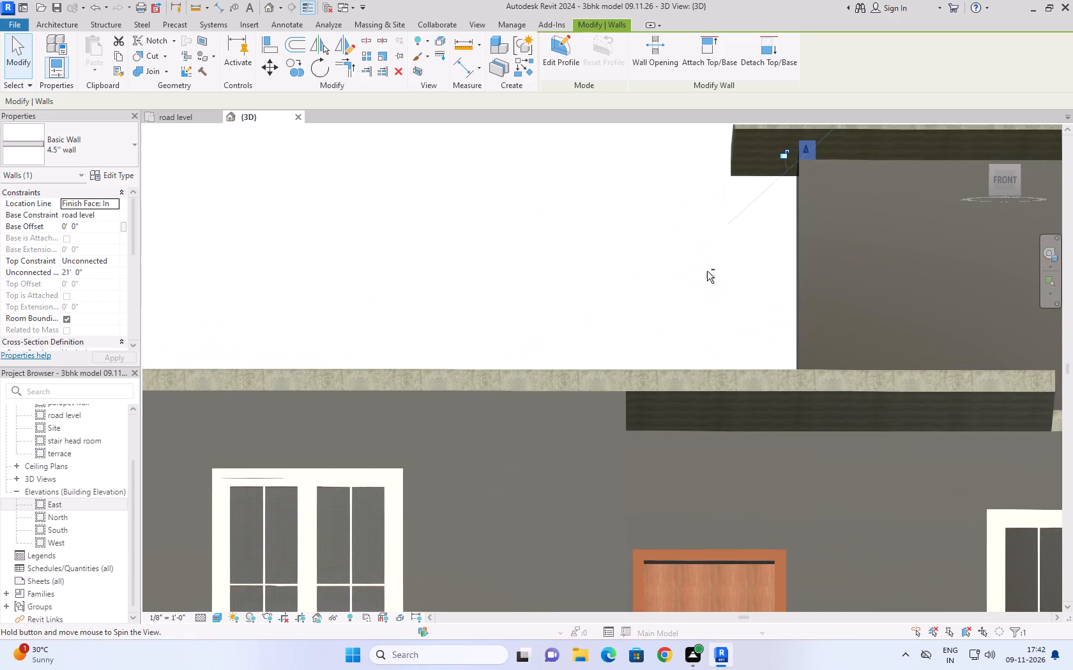
pyautogui.click(888, 159)
pyautogui.moveTo(888, 185); pyautogui.dragTo(849, 197, button='middle')
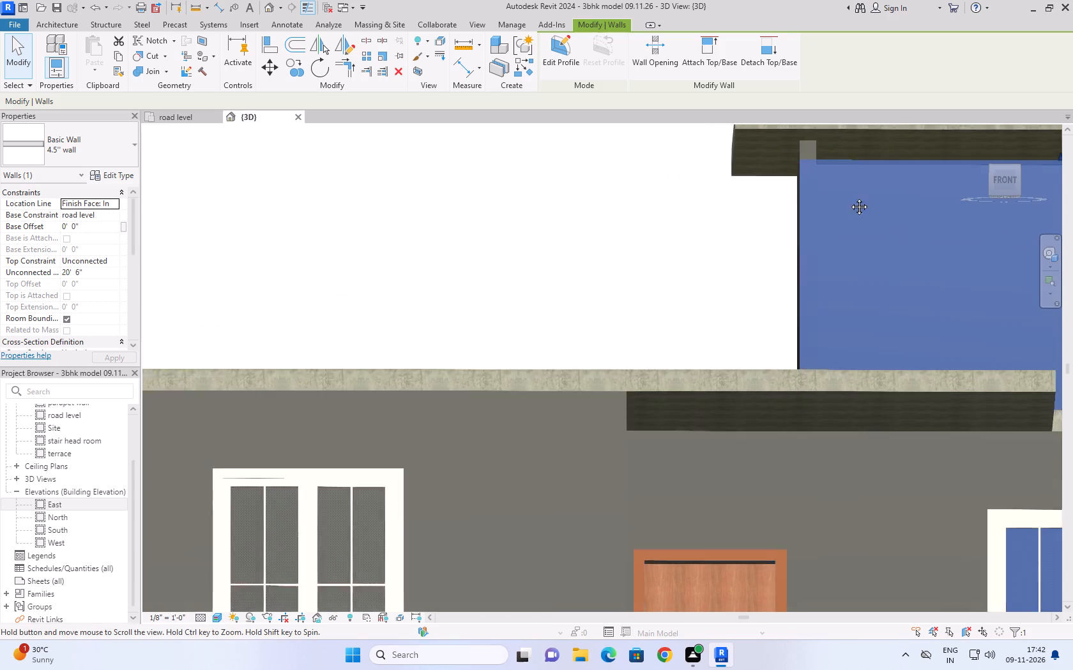
pyautogui.moveTo(849, 197); pyautogui.dragTo(428, 262, button='middle')
pyautogui.moveTo(602, 236); pyautogui.dragTo(602, 215)
# Raise the top of the stair head room's 4.5" right-side wall towards the underside of the roof slab.
pyautogui.keyDown('shift'); pyautogui.moveTo(972, 385); pyautogui.dragTo(956, 388, button='middle'); pyautogui.keyUp('shift')
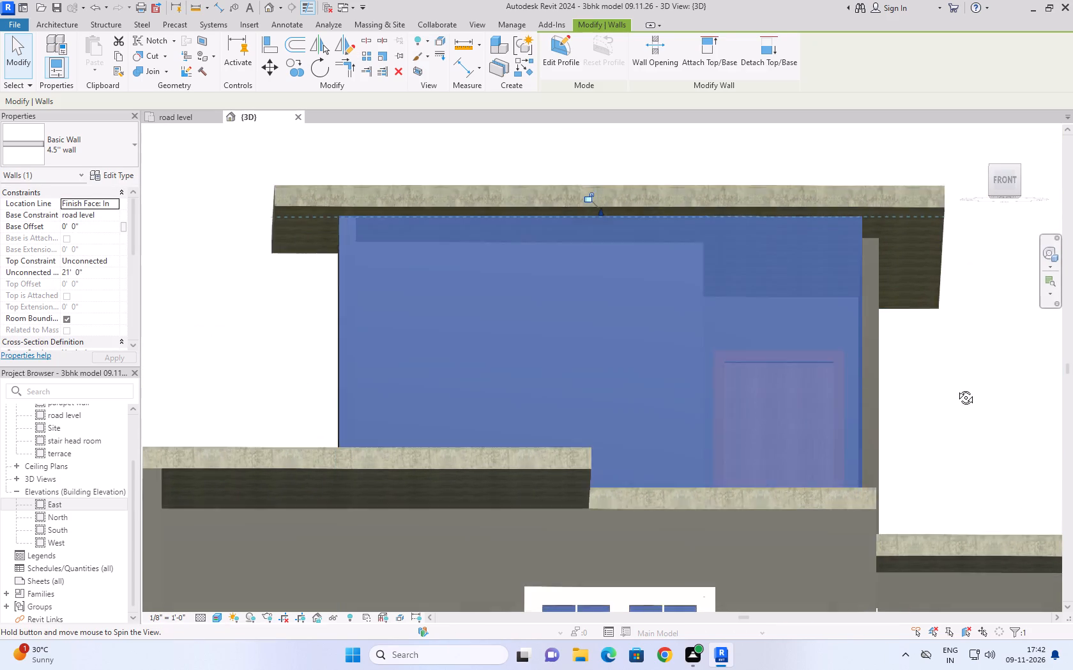
pyautogui.keyDown('shift'); pyautogui.moveTo(956, 388); pyautogui.dragTo(779, 371, button='middle'); pyautogui.keyUp('shift')
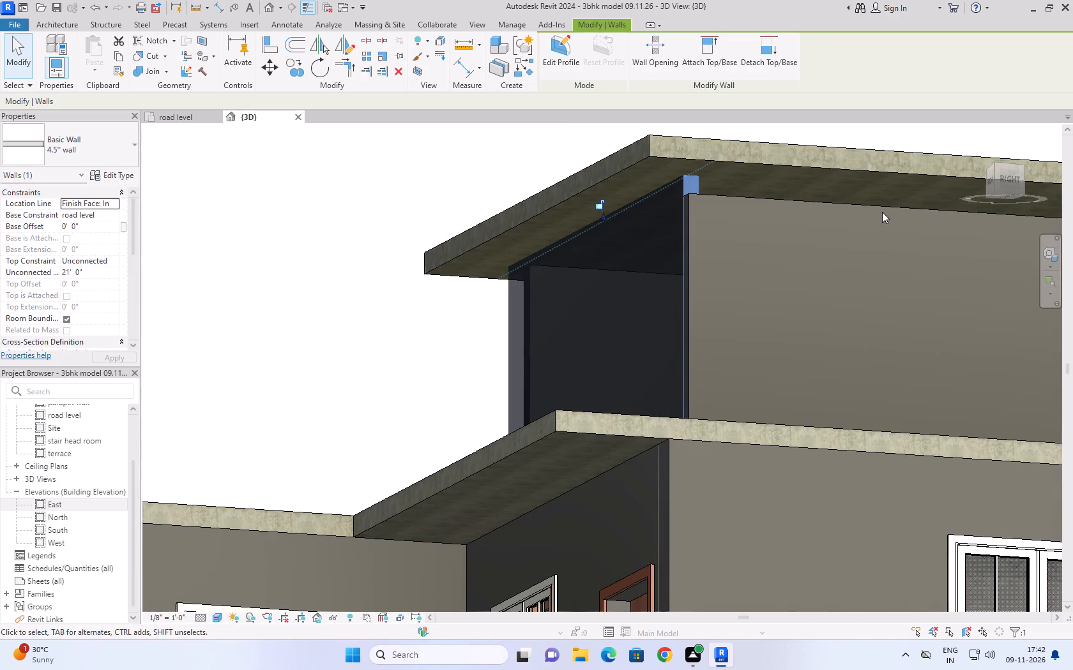
pyautogui.click(883, 206)
pyautogui.moveTo(902, 224); pyautogui.dragTo(568, 271, button='middle')
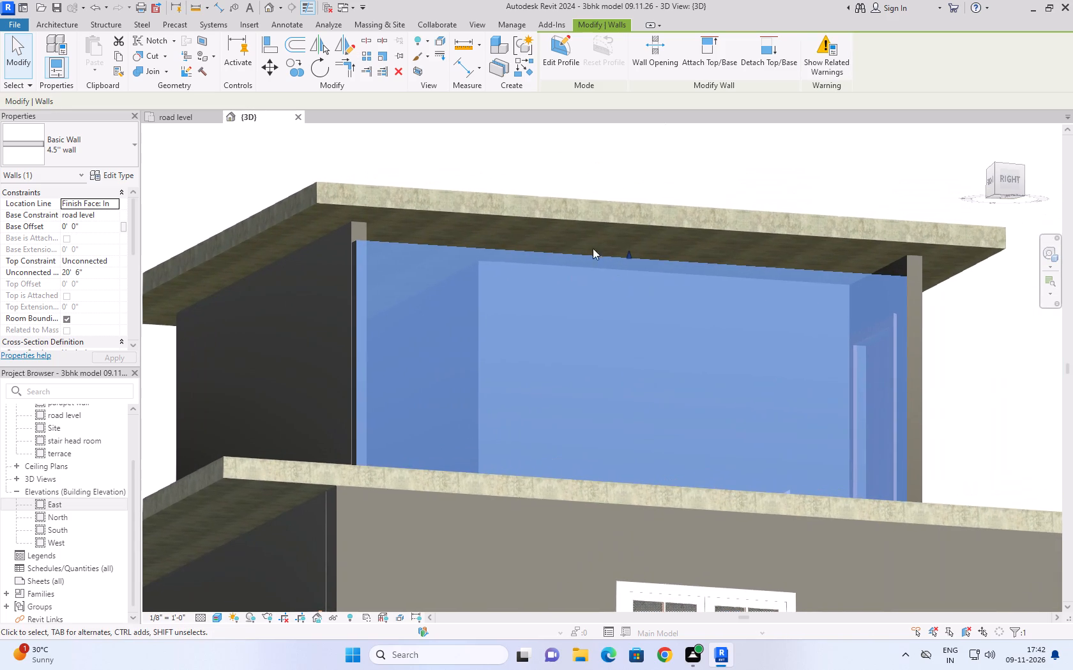
pyautogui.moveTo(626, 254); pyautogui.dragTo(629, 235)
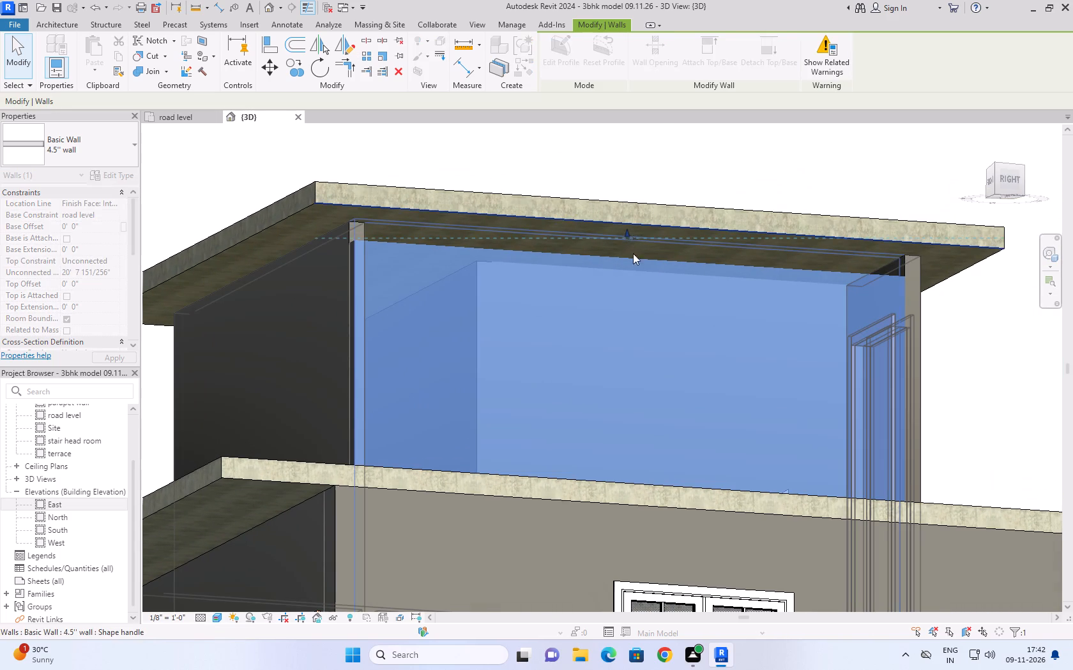
# Inspect the stair head room walls and roof slab from the back and right side, ending with the whole house in the home view.
pyautogui.click(779, 198)
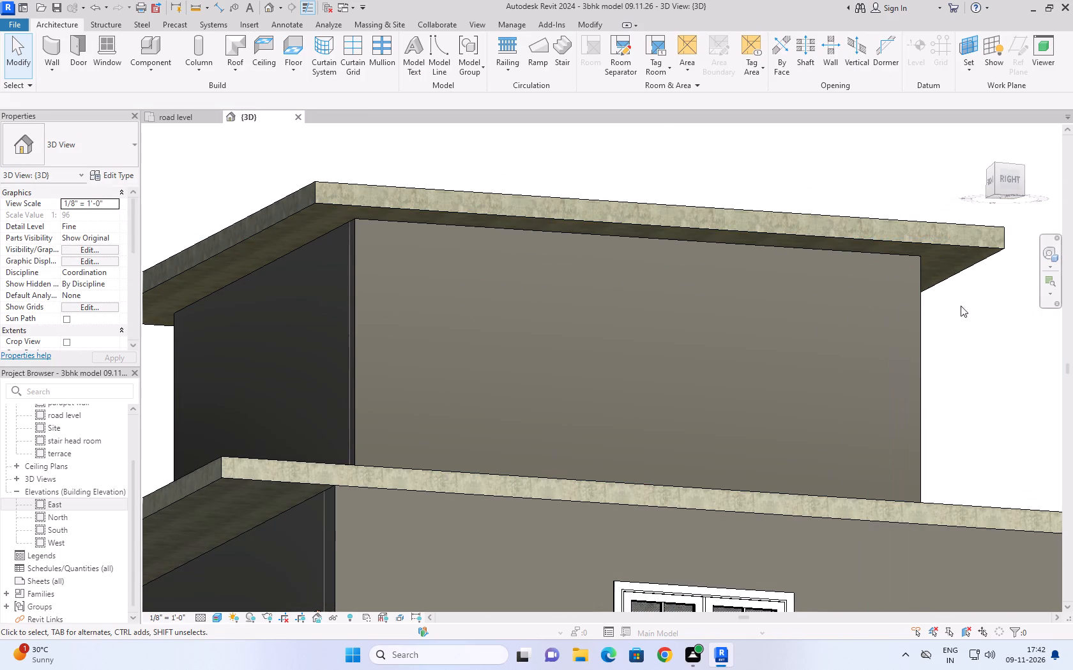
pyautogui.keyDown('shift'); pyautogui.moveTo(975, 306); pyautogui.dragTo(689, 319, button='middle'); pyautogui.keyUp('shift')
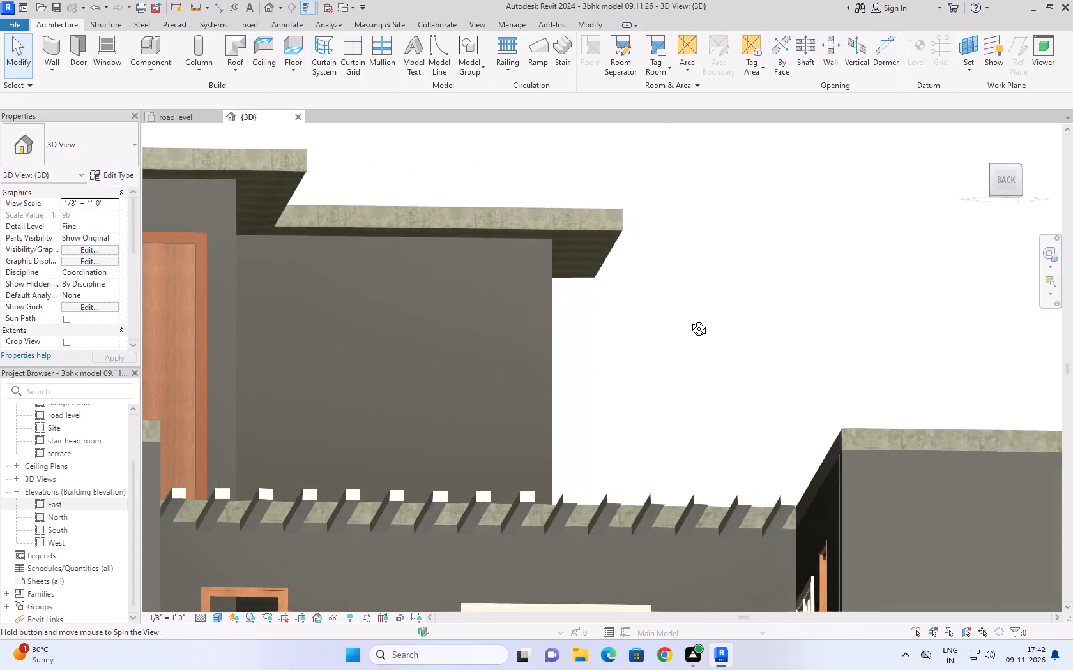
pyautogui.keyDown('shift'); pyautogui.moveTo(689, 319); pyautogui.dragTo(676, 319, button='middle'); pyautogui.keyUp('shift')
pyautogui.scroll(-4, 685, 310)
pyautogui.keyDown('shift'); pyautogui.moveTo(715, 246); pyautogui.dragTo(726, 452, button='middle'); pyautogui.keyUp('shift')
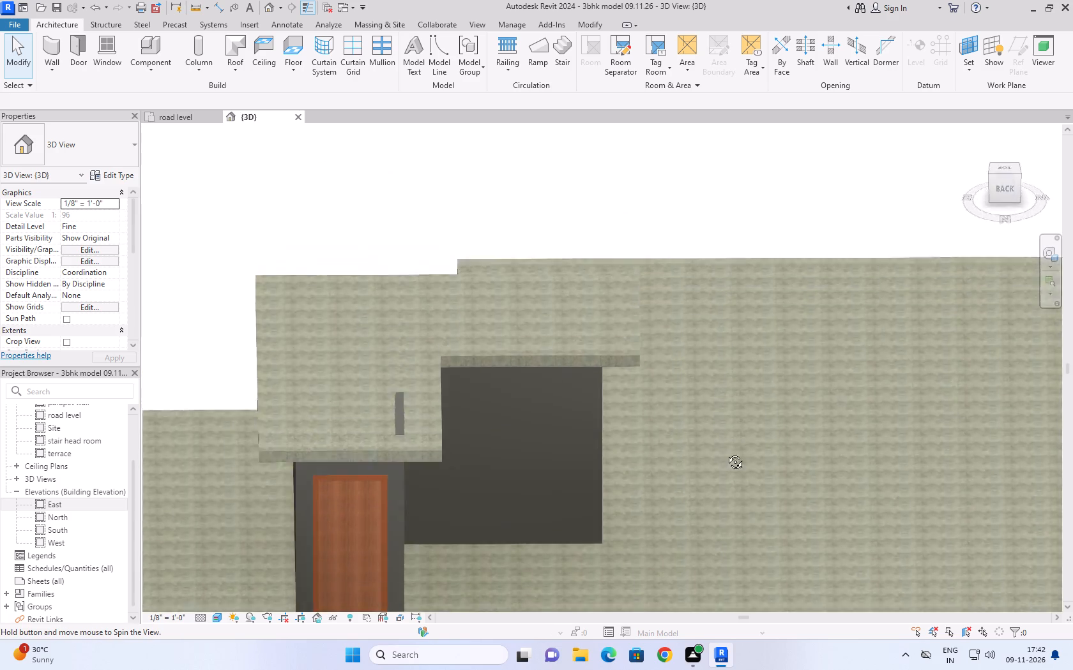
pyautogui.keyDown('shift'); pyautogui.moveTo(726, 452); pyautogui.dragTo(902, 294, button='middle'); pyautogui.keyUp('shift')
pyautogui.scroll(-5, 902, 294)
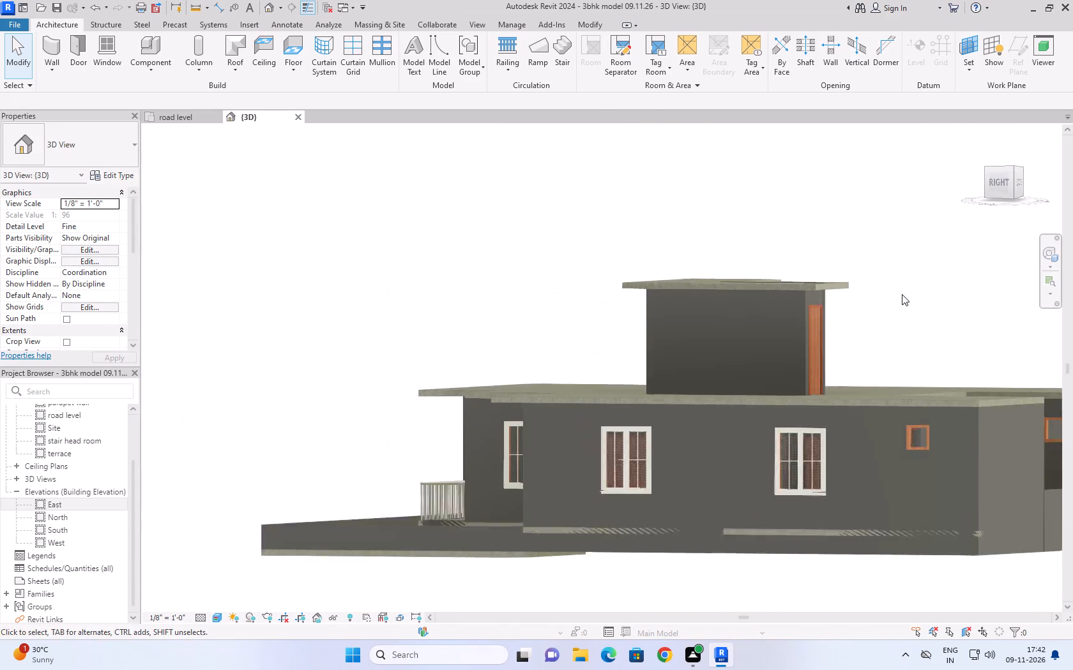
pyautogui.scroll(-4, 902, 294)
pyautogui.click(982, 131)
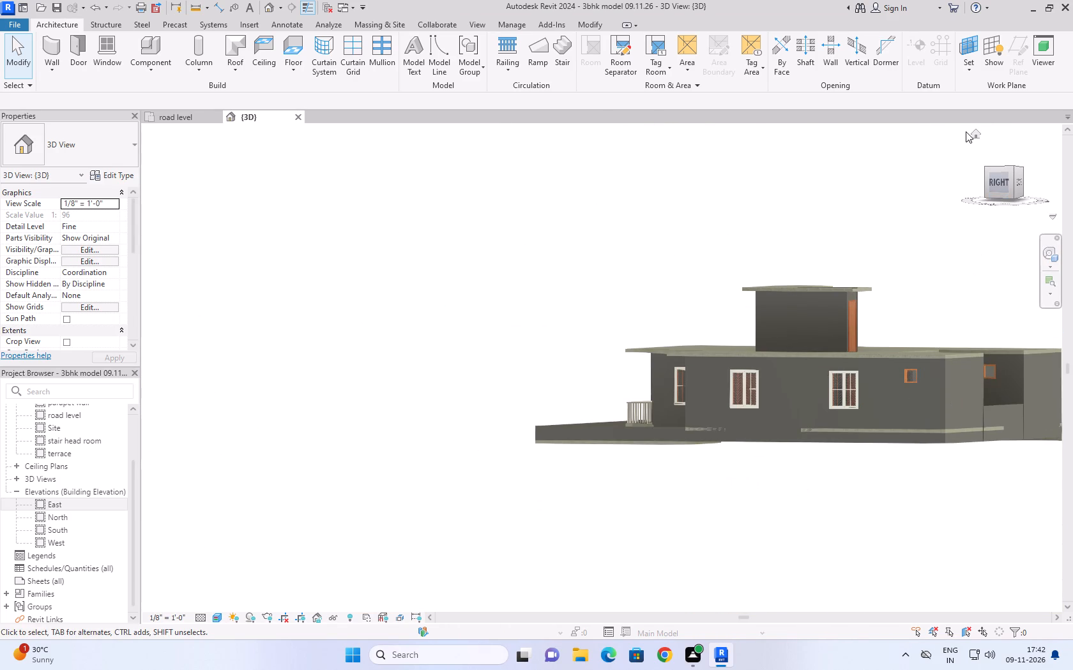
pyautogui.click(973, 134)
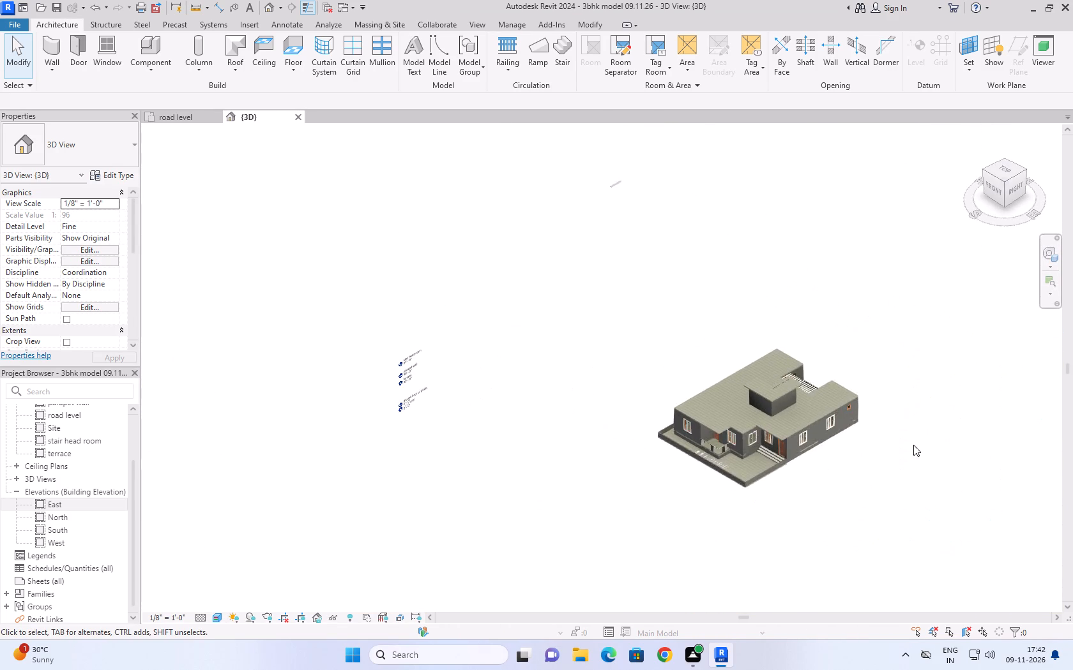
pyautogui.scroll(5, 852, 488)
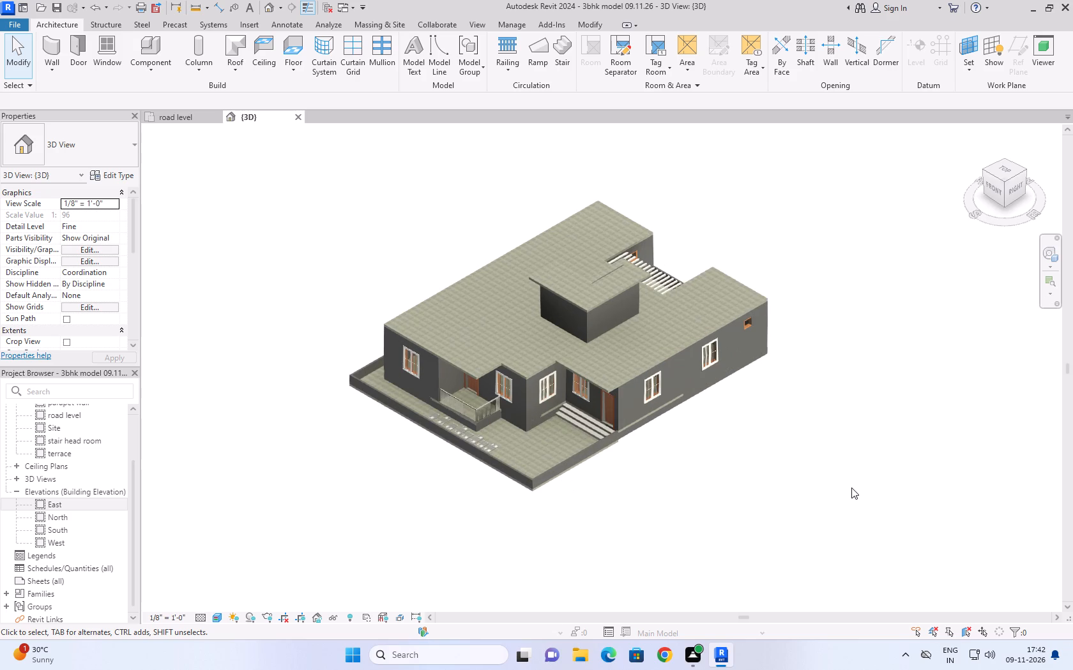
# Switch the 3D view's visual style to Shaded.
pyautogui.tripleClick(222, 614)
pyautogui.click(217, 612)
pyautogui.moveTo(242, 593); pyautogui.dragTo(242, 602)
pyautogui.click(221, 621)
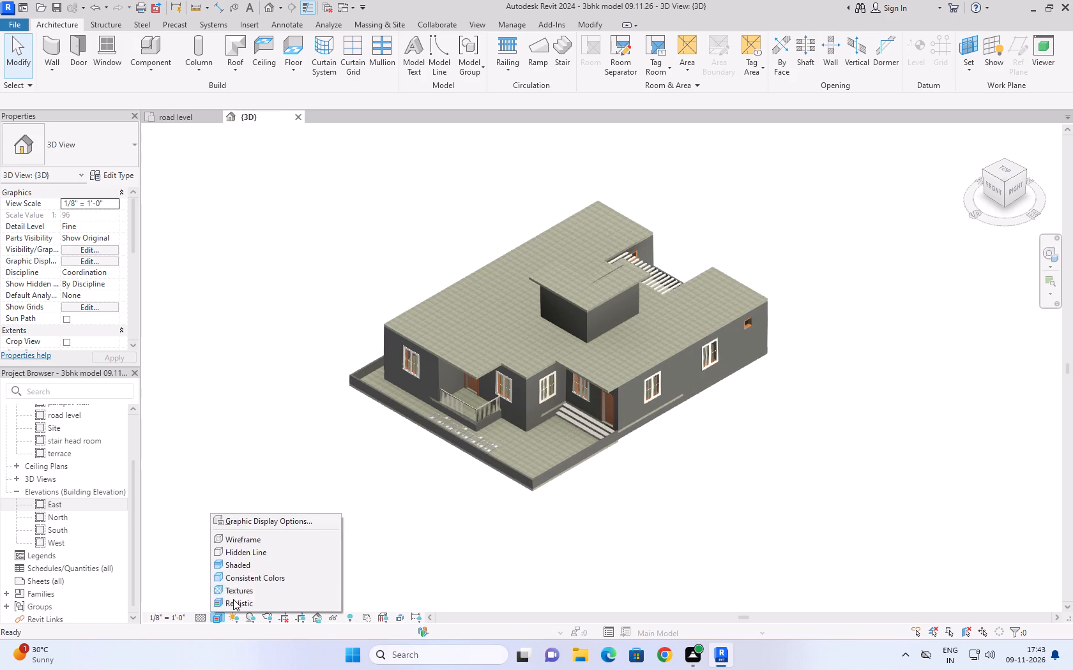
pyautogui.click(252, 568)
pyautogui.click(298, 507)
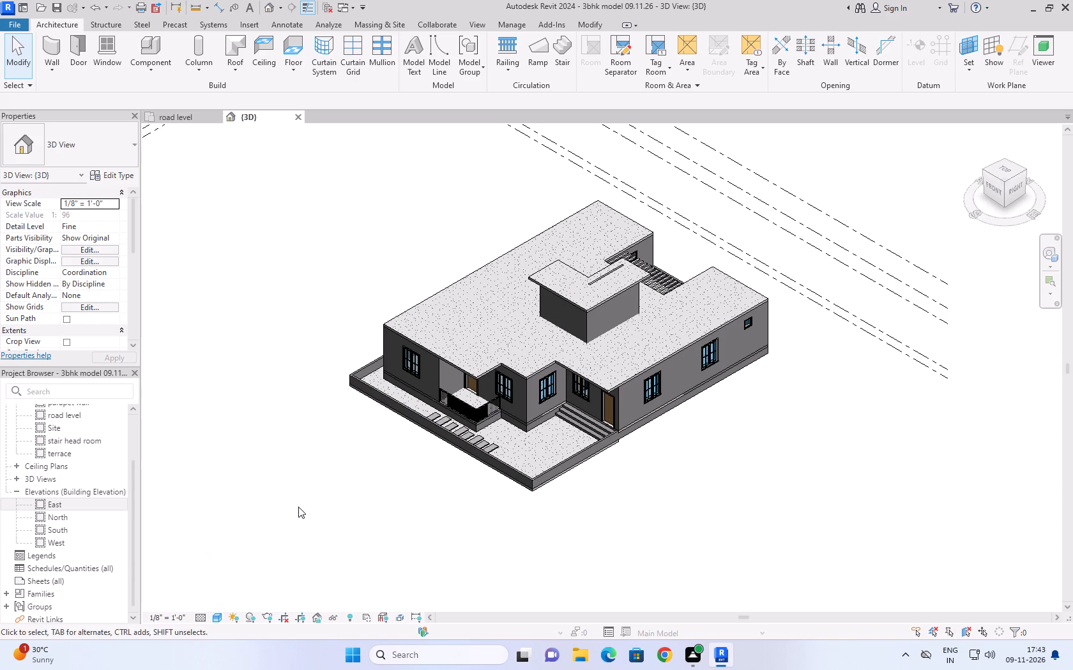
# Set the 3D view's visual style to Realistic.
pyautogui.scroll(4, 720, 470)
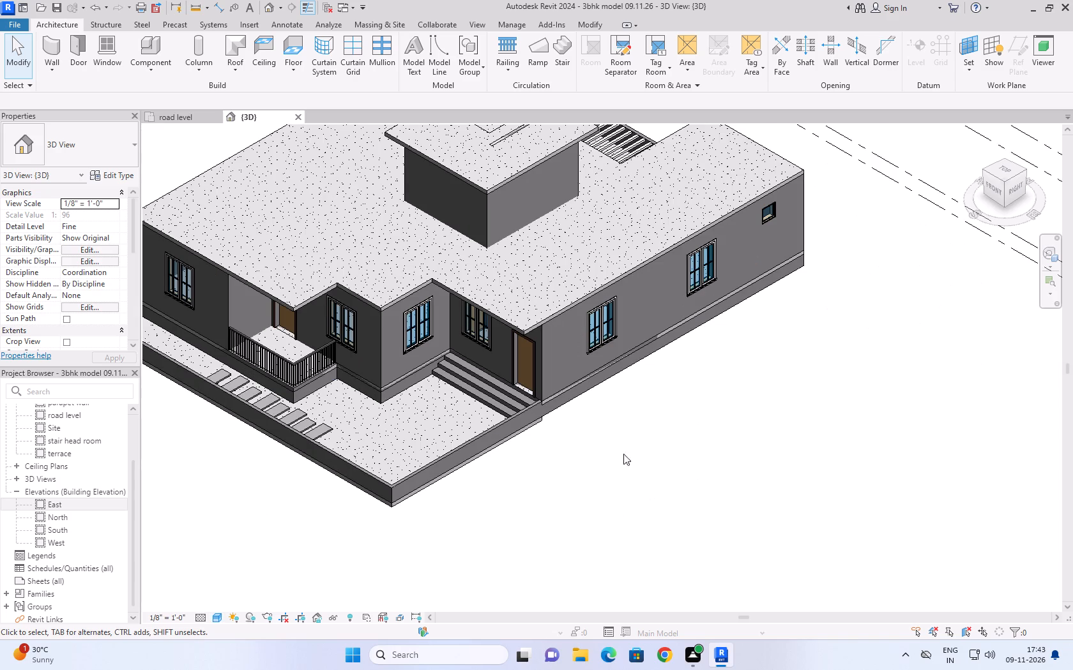
pyautogui.scroll(-2, 639, 386)
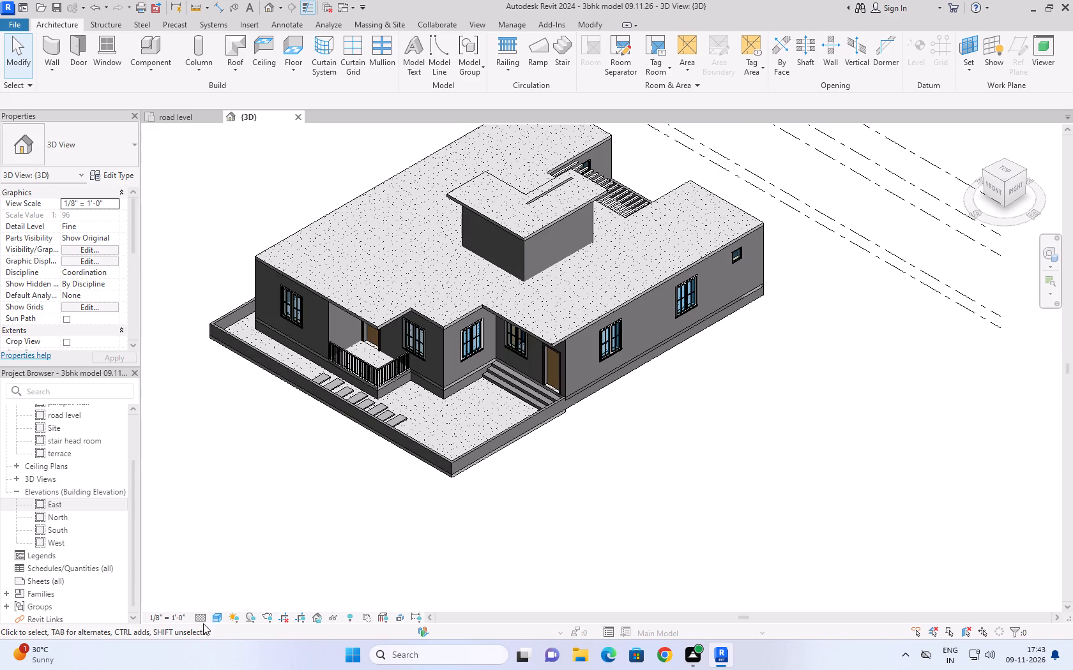
pyautogui.click(213, 618)
pyautogui.click(229, 605)
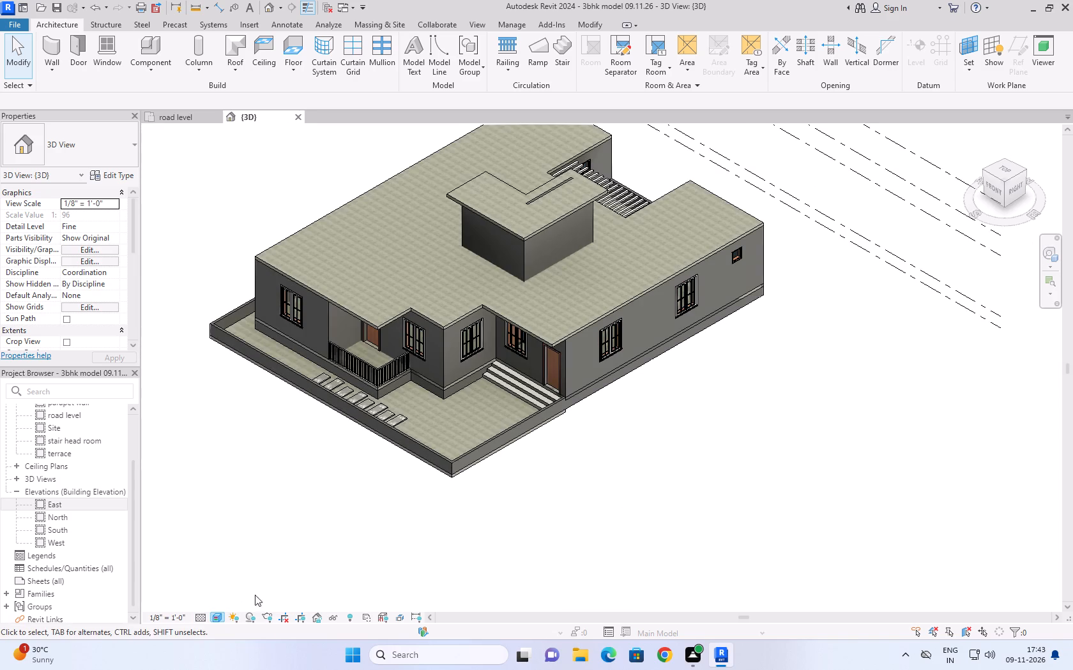
pyautogui.click(362, 535)
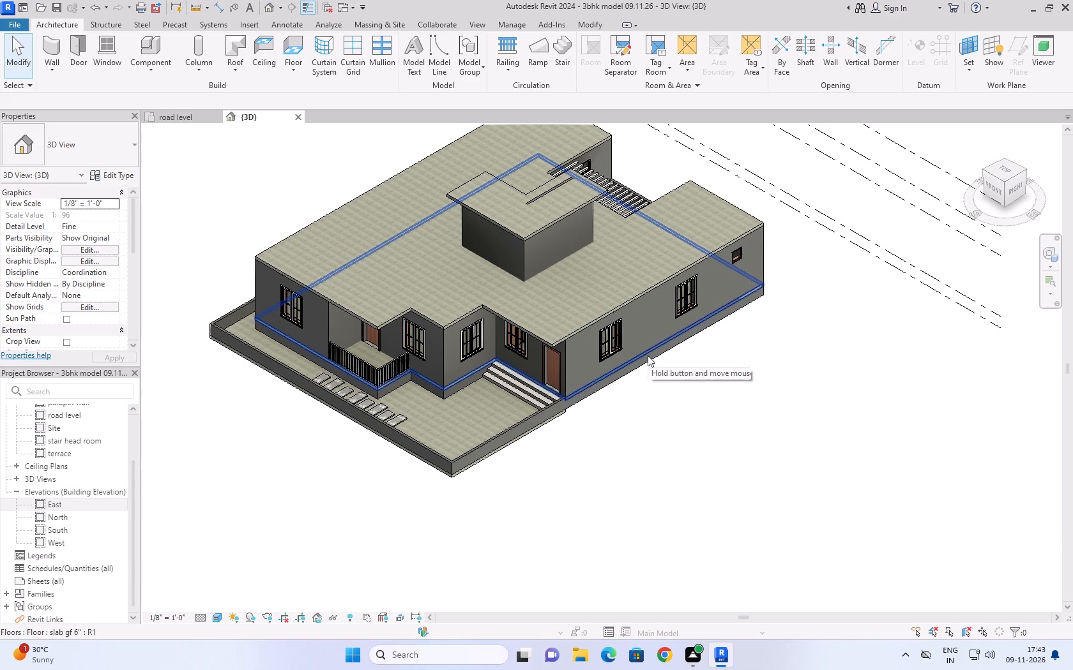
# Examine the terrace slab and the stair head room's right and front 4.5" walls from several angles around the house.
pyautogui.click(573, 332)
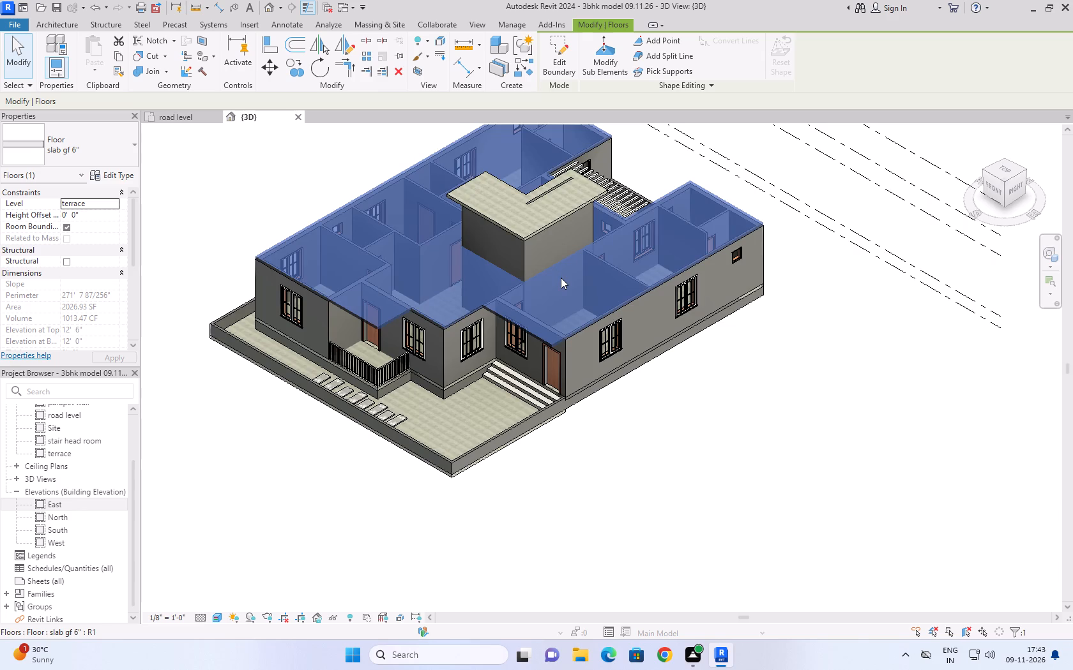
pyautogui.scroll(-1, 558, 283)
pyautogui.scroll(6, 554, 288)
pyautogui.click(494, 216)
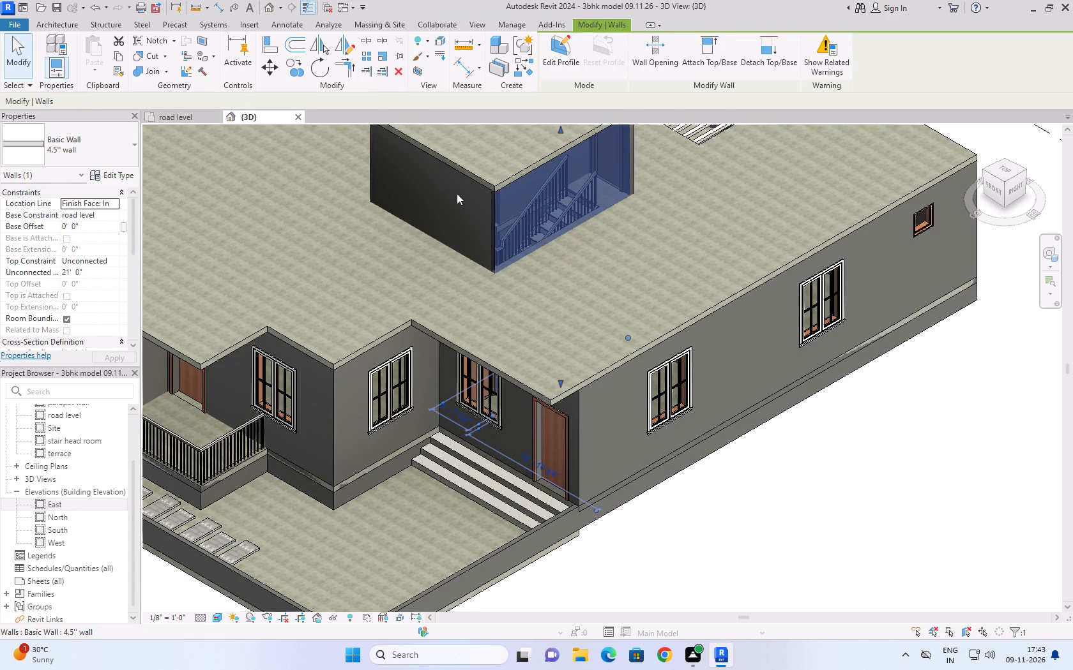
pyautogui.keyDown('shift'); pyautogui.moveTo(461, 193); pyautogui.dragTo(268, 264, button='middle'); pyautogui.keyUp('shift')
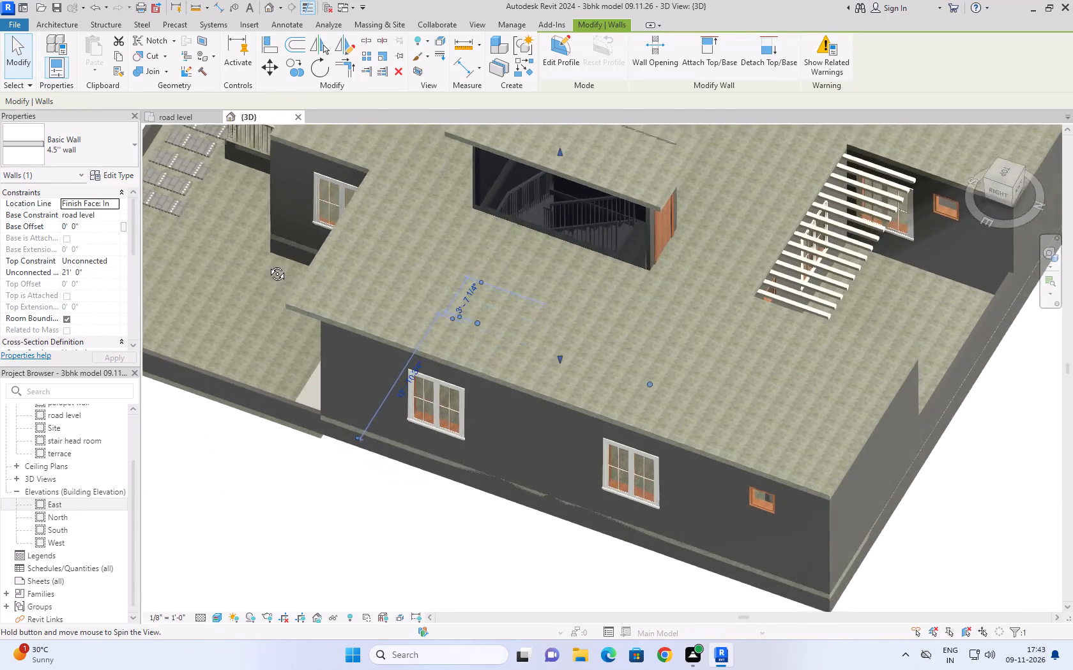
pyautogui.keyDown('shift'); pyautogui.moveTo(268, 264); pyautogui.dragTo(612, 154, button='middle'); pyautogui.keyUp('shift')
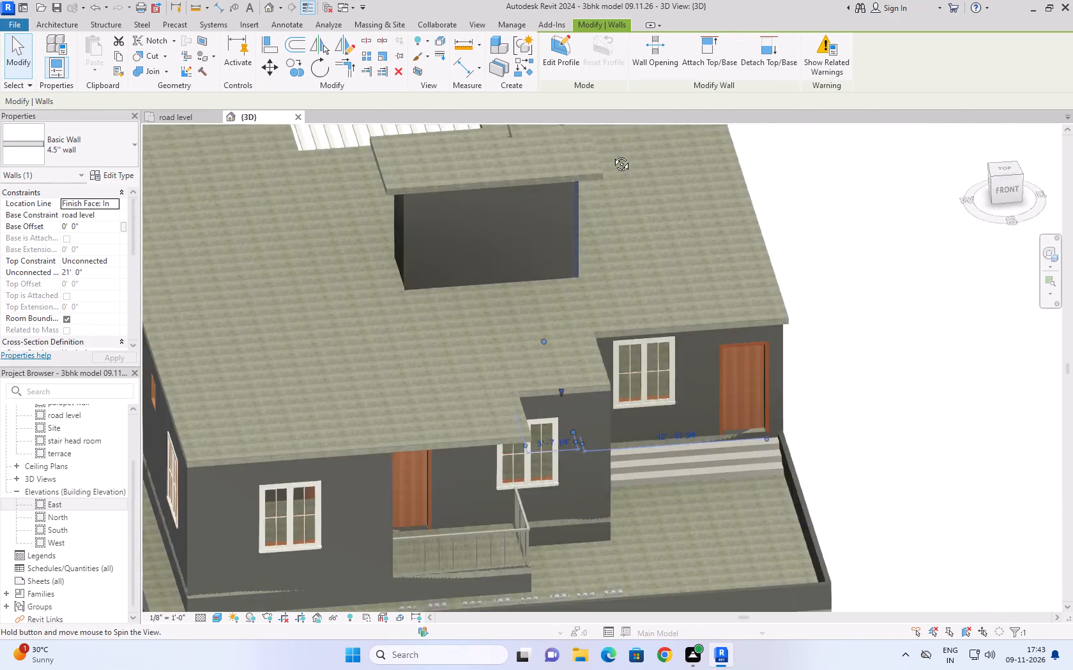
pyautogui.keyDown('shift'); pyautogui.moveTo(612, 154); pyautogui.dragTo(532, 287, button='middle'); pyautogui.keyUp('shift')
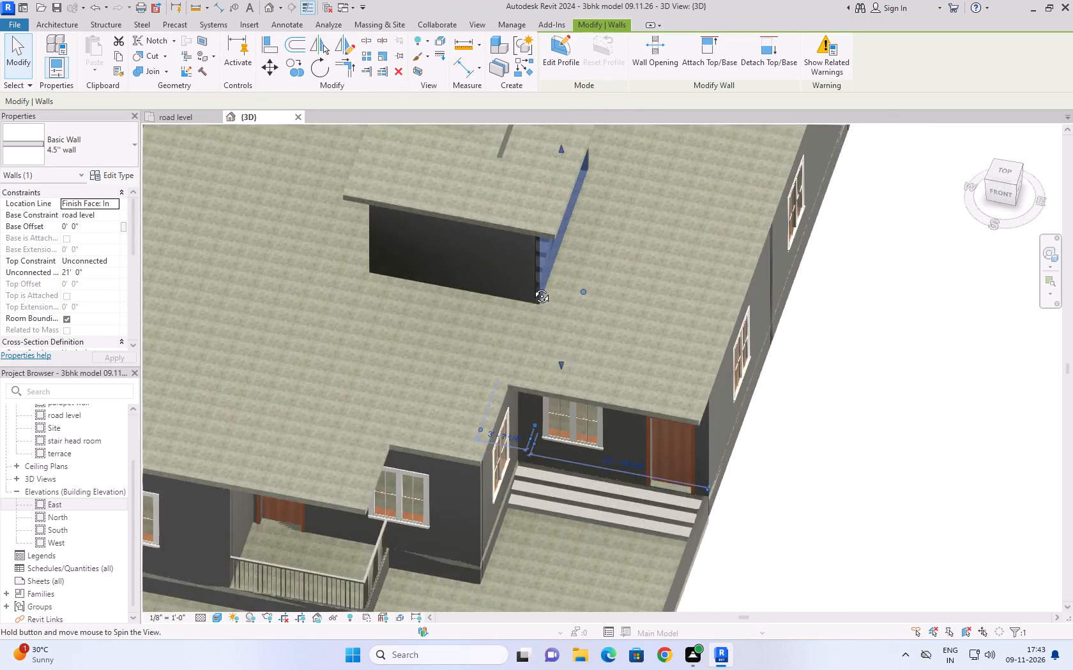
pyautogui.keyDown('shift'); pyautogui.moveTo(532, 287); pyautogui.dragTo(515, 319, button='middle'); pyautogui.keyUp('shift')
pyautogui.click(512, 288)
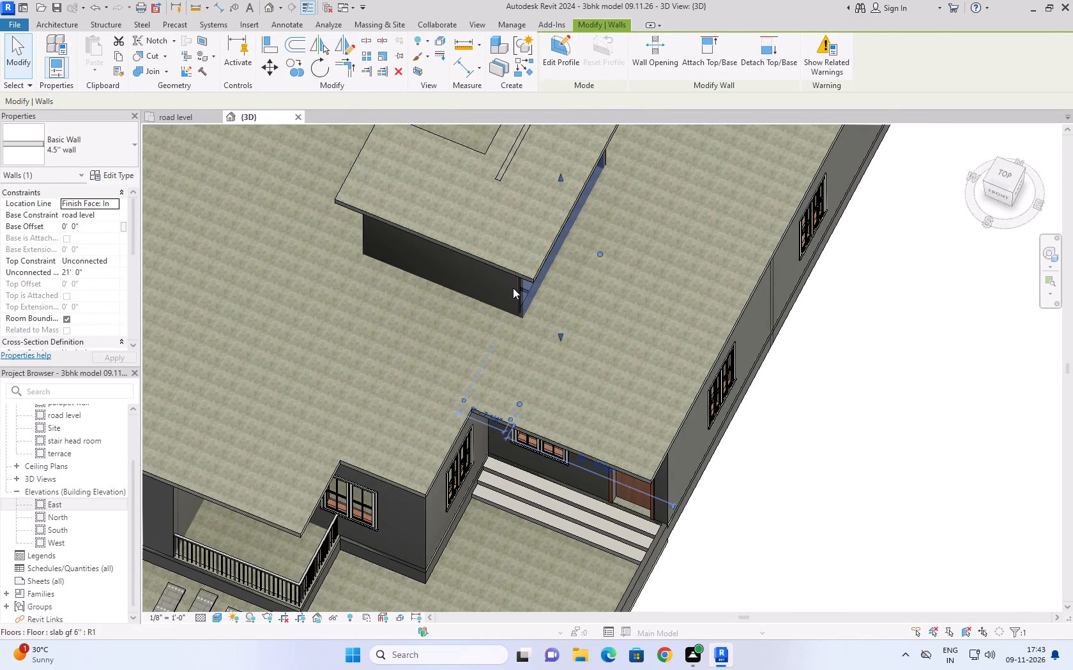
pyautogui.click(516, 284)
pyautogui.keyDown('shift'); pyautogui.moveTo(496, 323); pyautogui.dragTo(499, 322, button='middle'); pyautogui.keyUp('shift')
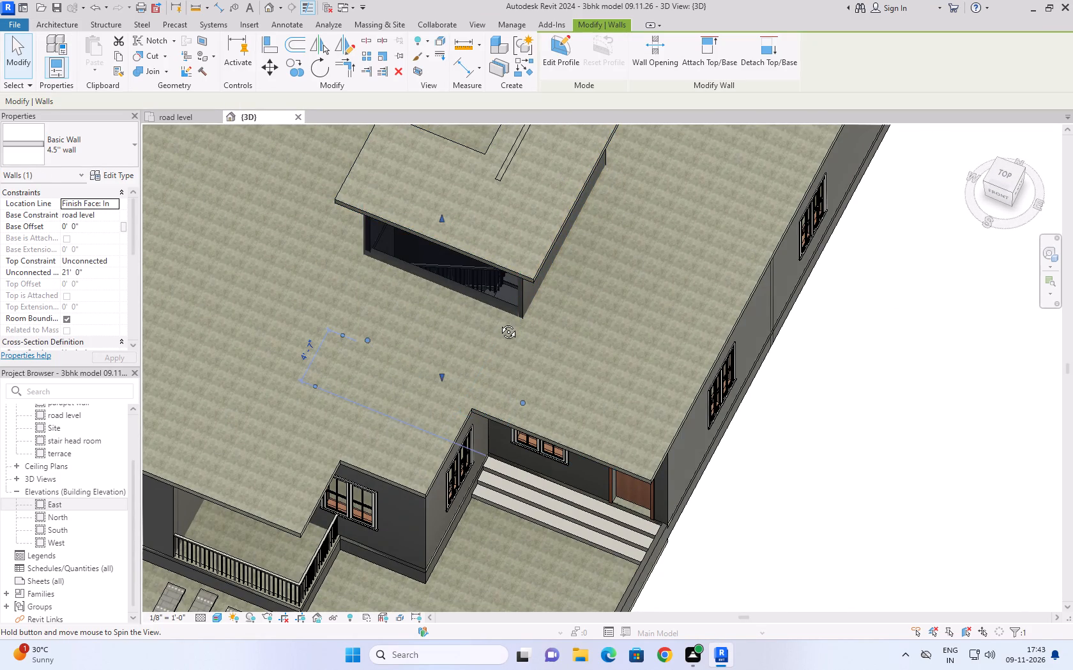
pyautogui.keyDown('shift'); pyautogui.moveTo(499, 322); pyautogui.dragTo(558, 36, button='middle'); pyautogui.keyUp('shift')
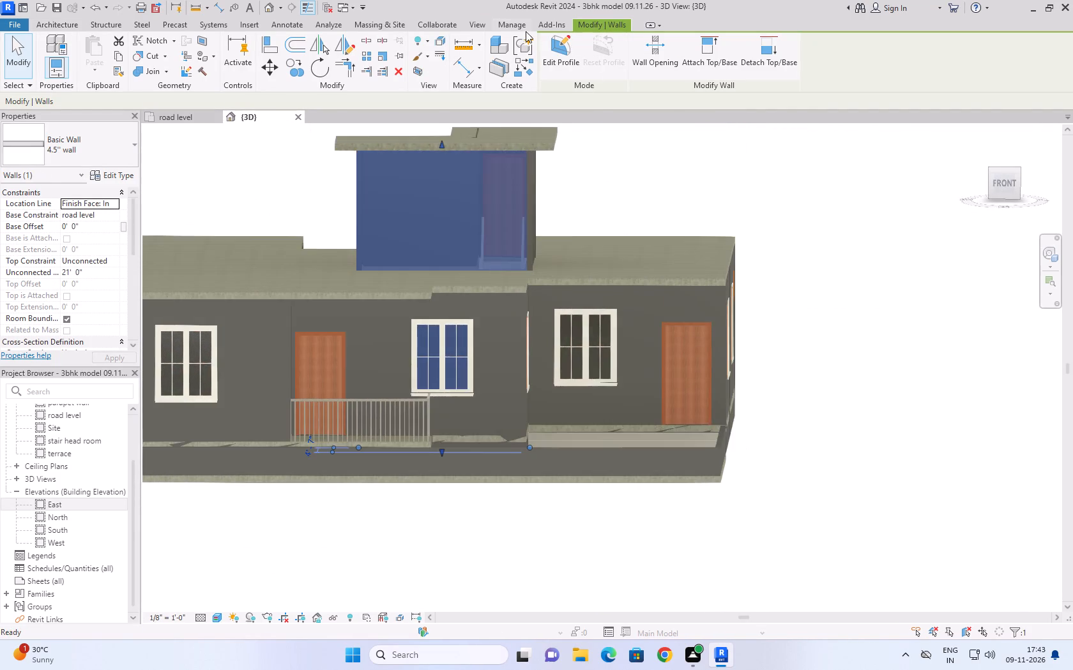
pyautogui.keyDown('shift'); pyautogui.moveTo(538, 199); pyautogui.dragTo(570, 486, button='middle'); pyautogui.keyUp('shift')
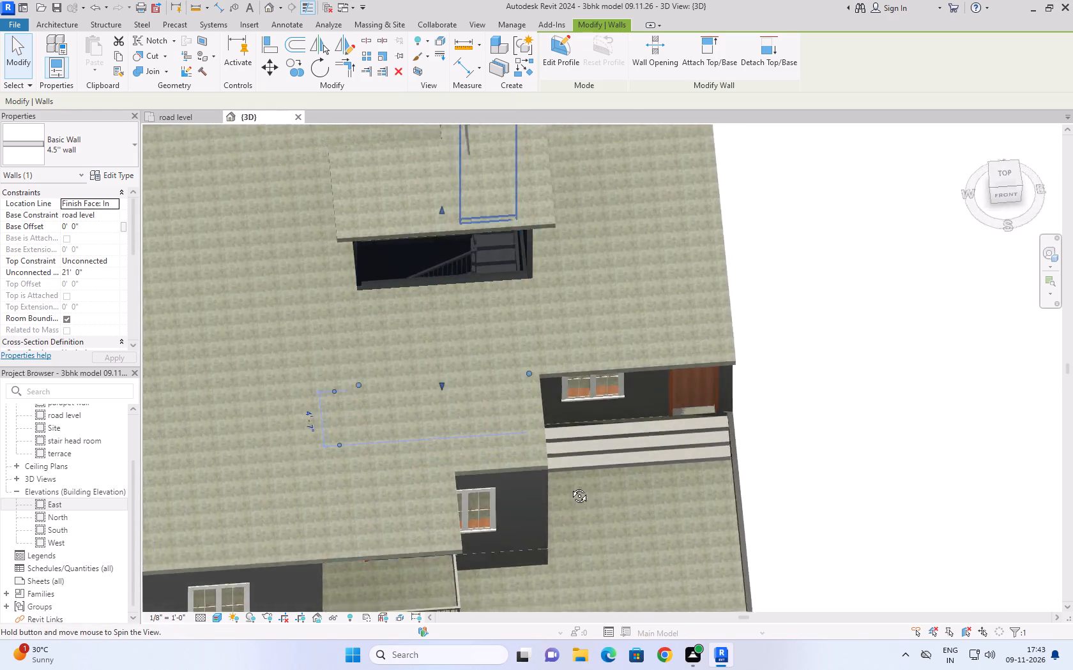
pyautogui.keyDown('shift'); pyautogui.moveTo(570, 486); pyautogui.dragTo(380, 407, button='middle'); pyautogui.keyUp('shift')
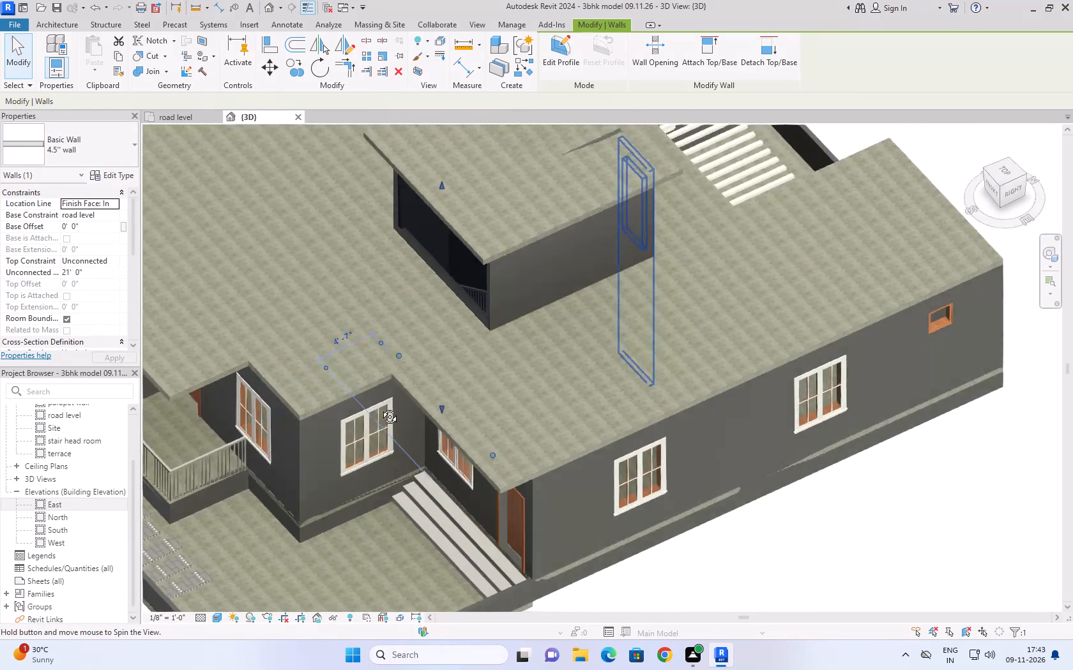
pyautogui.keyDown('shift'); pyautogui.moveTo(380, 407); pyautogui.dragTo(579, 294, button='middle'); pyautogui.keyUp('shift')
pyautogui.click(821, 255)
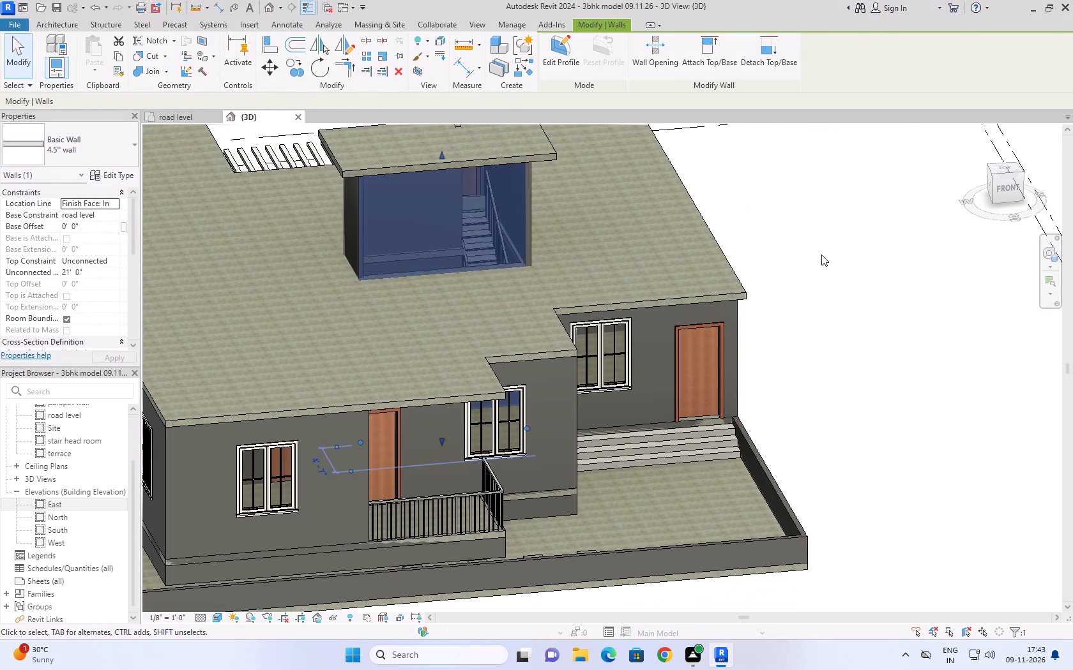
pyautogui.click(13, 56)
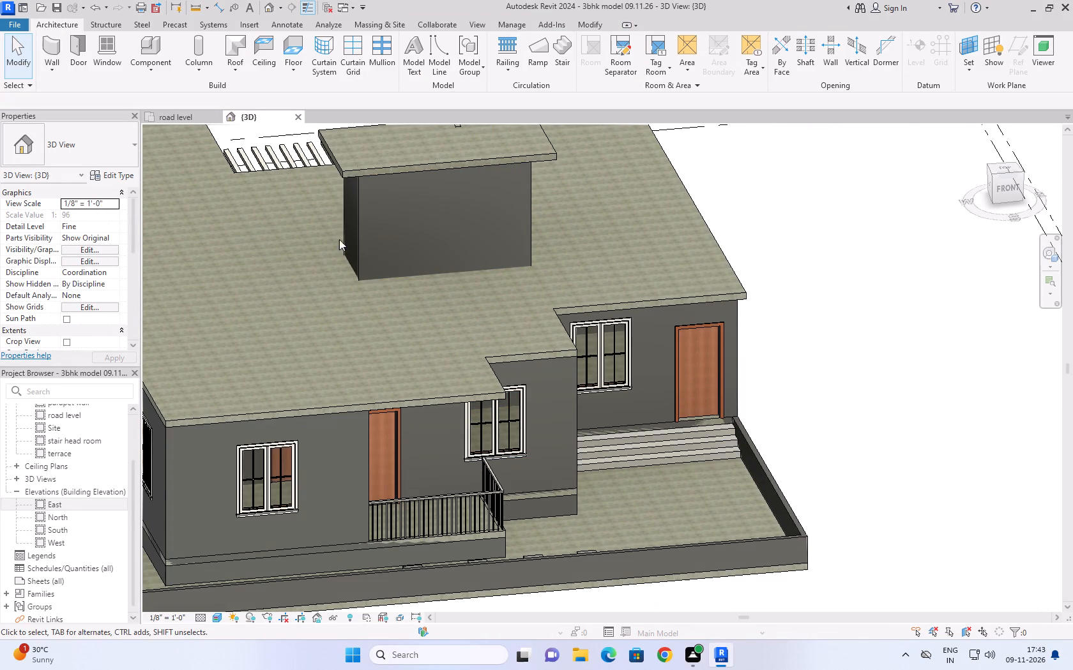
# Lower the top of the 4.5" wall that pokes through the stair head room's roof slab, bringing it below the slab surface.
pyautogui.scroll(-3, 498, 235)
pyautogui.click(975, 133)
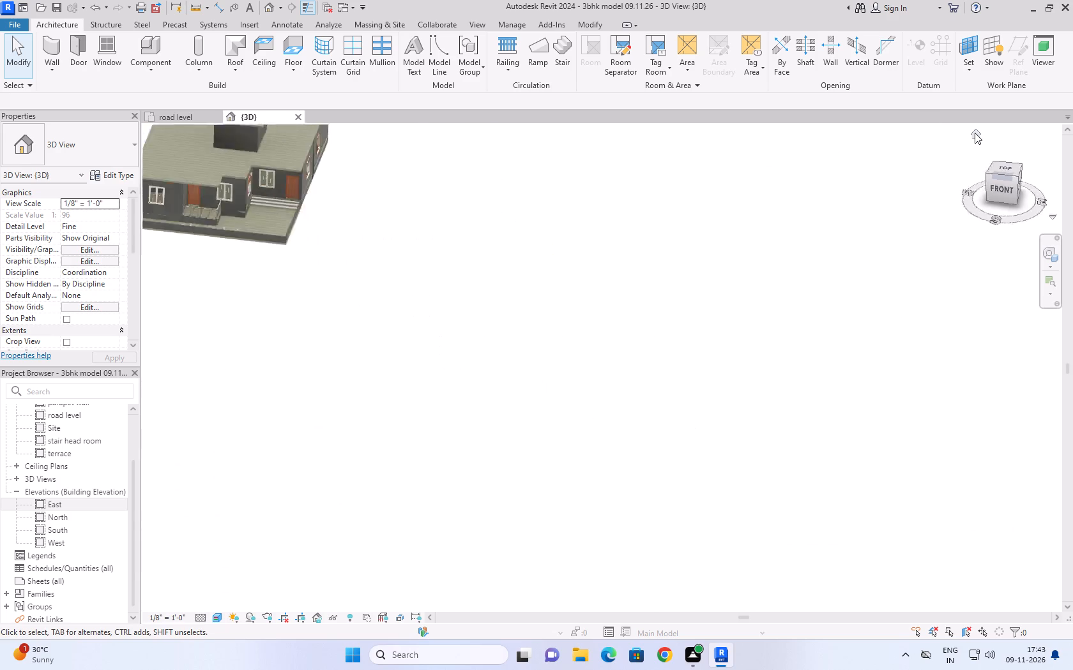
pyautogui.scroll(3, 754, 507)
pyautogui.moveTo(862, 428); pyautogui.dragTo(604, 426, button='middle')
pyautogui.scroll(5, 467, 465)
pyautogui.scroll(-3, 611, 403)
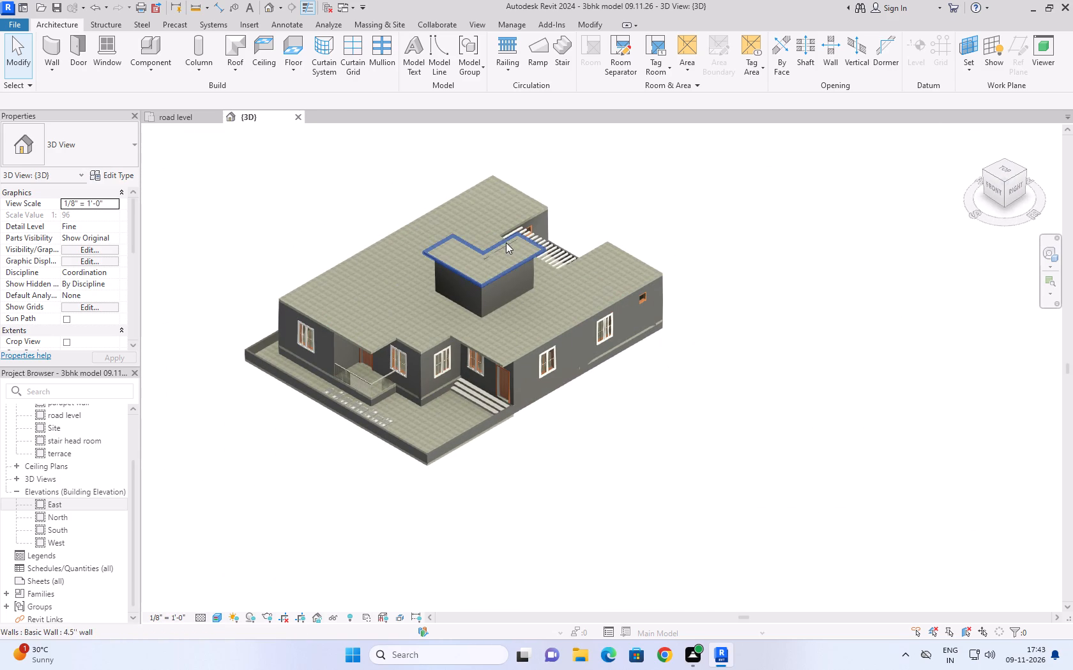
pyautogui.scroll(8, 510, 247)
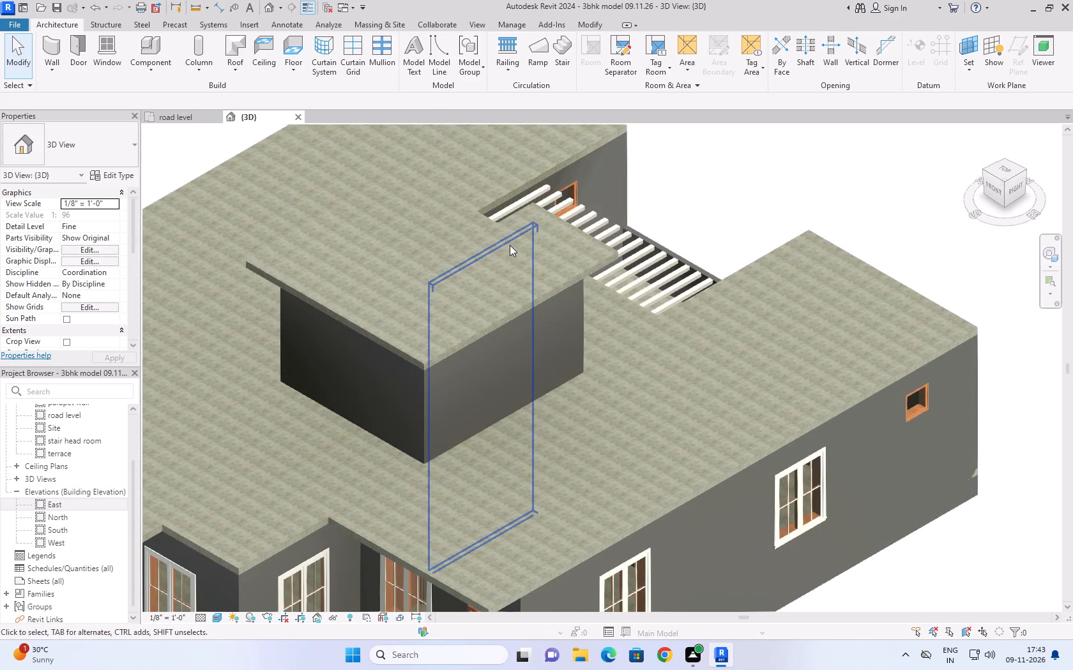
pyautogui.click(510, 239)
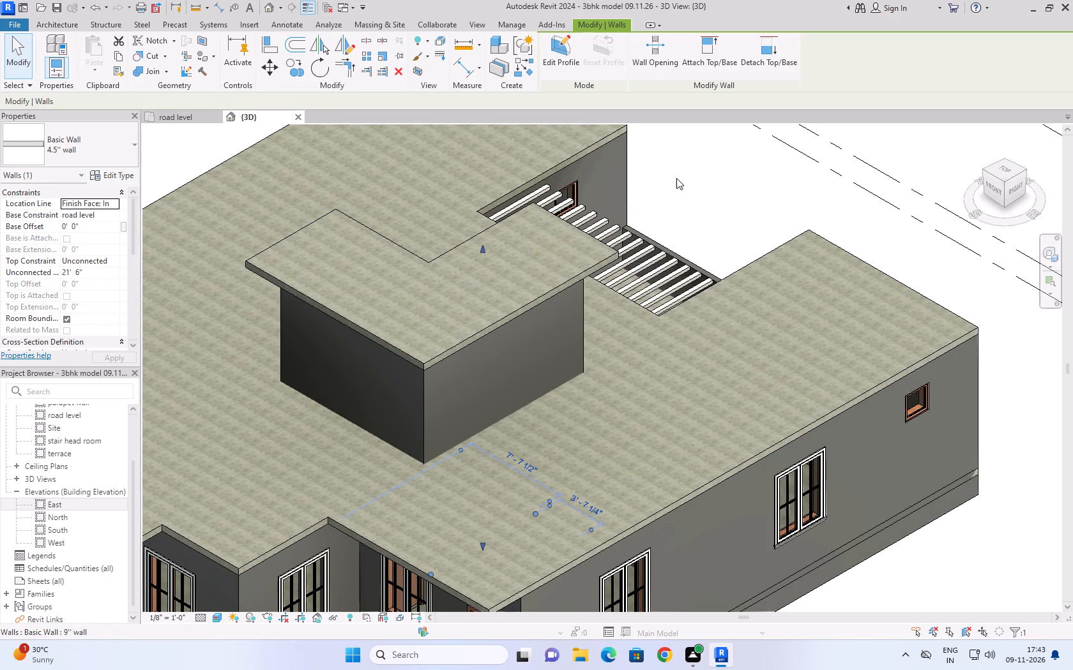
pyautogui.moveTo(483, 246); pyautogui.dragTo(482, 253)
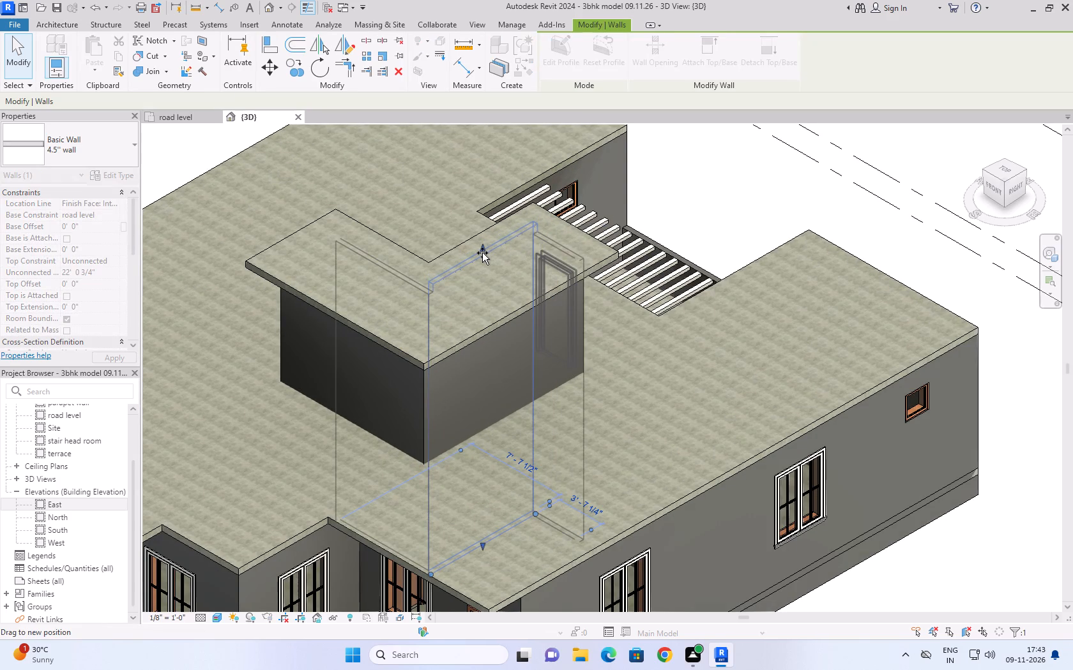
pyautogui.moveTo(482, 253); pyautogui.dragTo(487, 259)
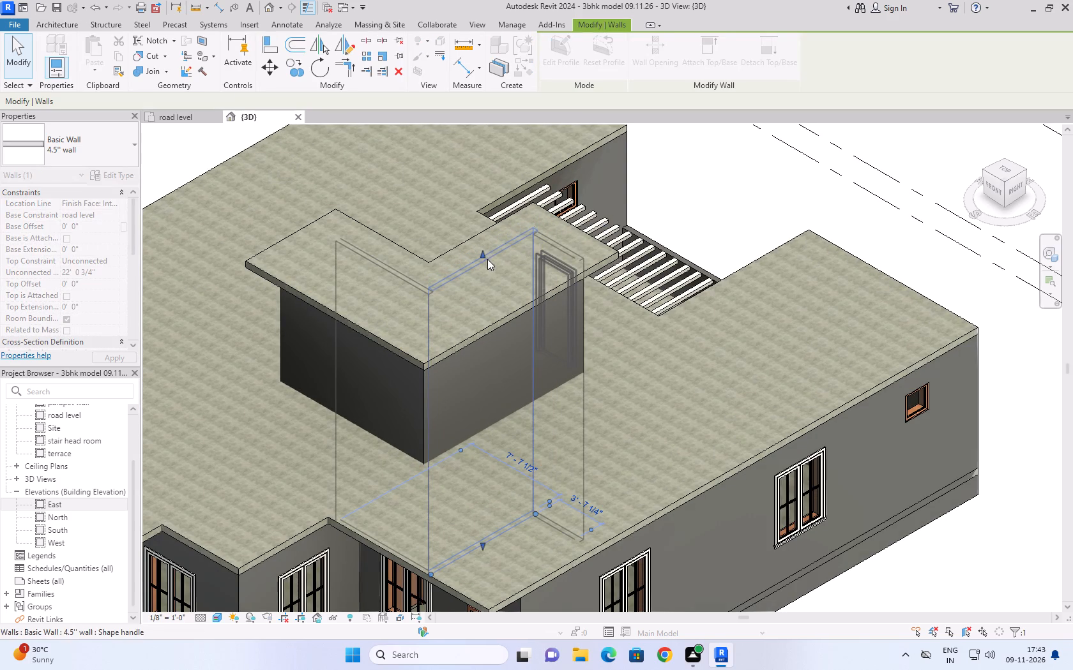
pyautogui.click(708, 174)
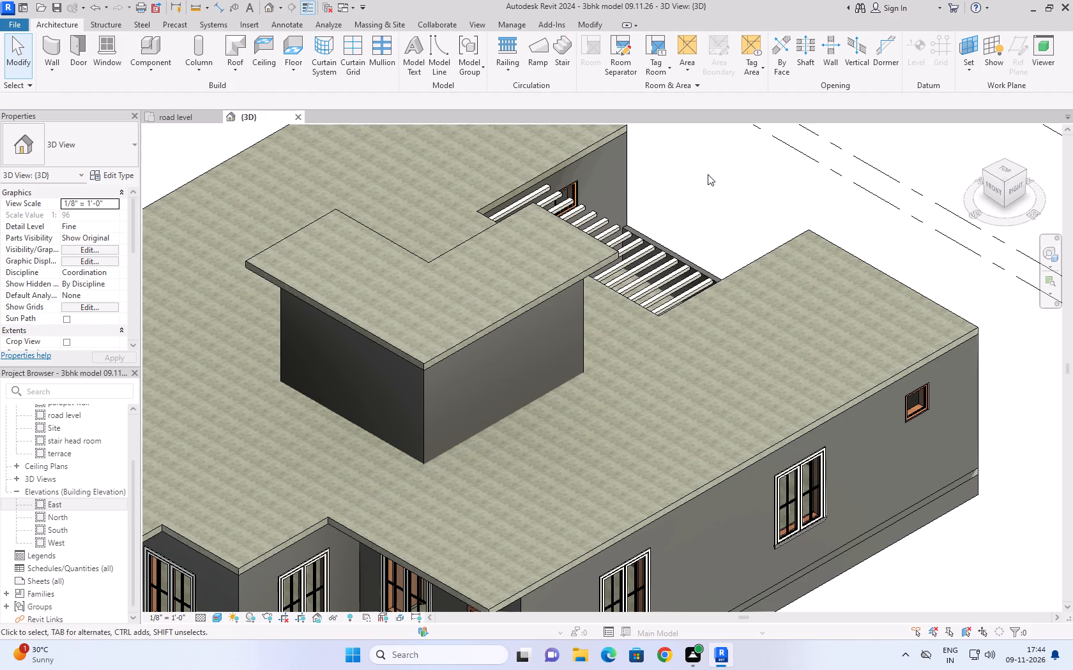
# Examine the house from all sides and from underneath, including the stair head room, outer walls and ground floor slab.
pyautogui.keyDown('shift'); pyautogui.moveTo(178, 161); pyautogui.dragTo(195, 176, button='middle'); pyautogui.keyUp('shift')
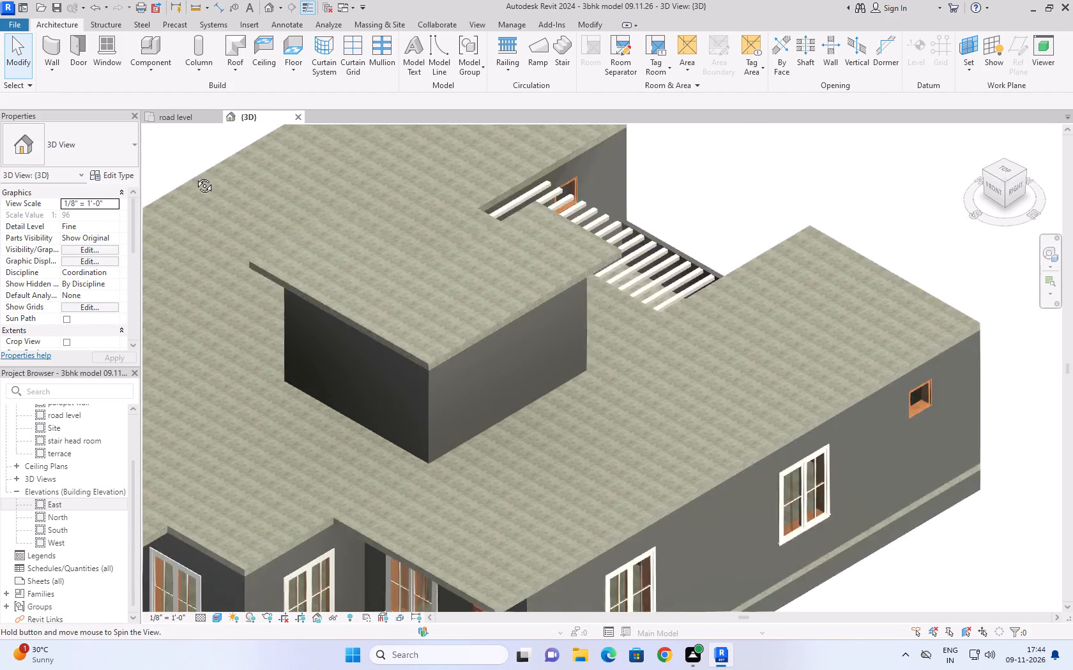
pyautogui.keyDown('shift'); pyautogui.moveTo(195, 176); pyautogui.dragTo(429, 248, button='middle'); pyautogui.keyUp('shift')
pyautogui.scroll(-11, 438, 249)
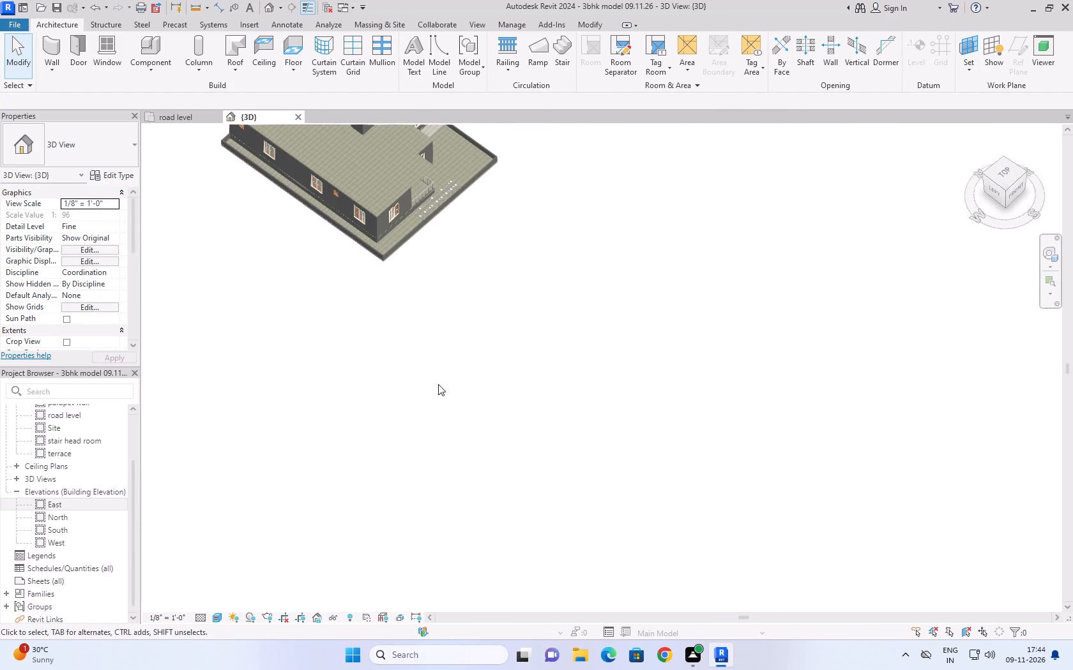
pyautogui.keyDown('shift'); pyautogui.moveTo(407, 394); pyautogui.dragTo(482, 153, button='middle'); pyautogui.keyUp('shift')
pyautogui.scroll(5, 253, 205)
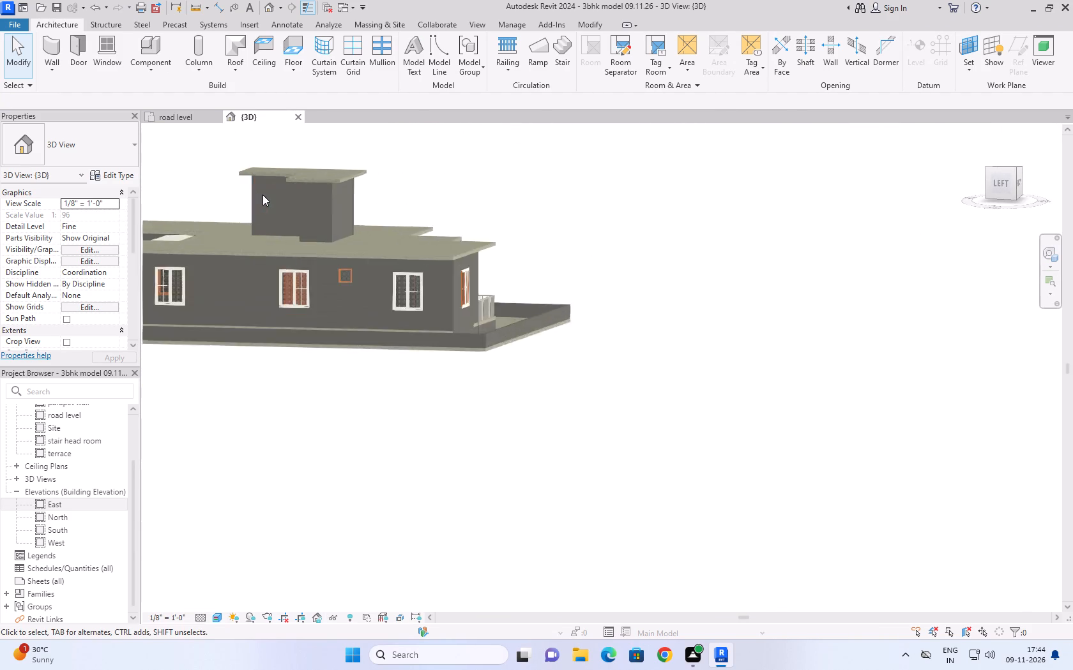
pyautogui.scroll(4, 263, 195)
pyautogui.scroll(-1, 273, 193)
pyautogui.keyDown('shift'); pyautogui.moveTo(273, 197); pyautogui.dragTo(354, 147, button='middle'); pyautogui.keyUp('shift')
pyautogui.keyDown('shift'); pyautogui.scroll(1, 275, 197); pyautogui.keyUp('shift')
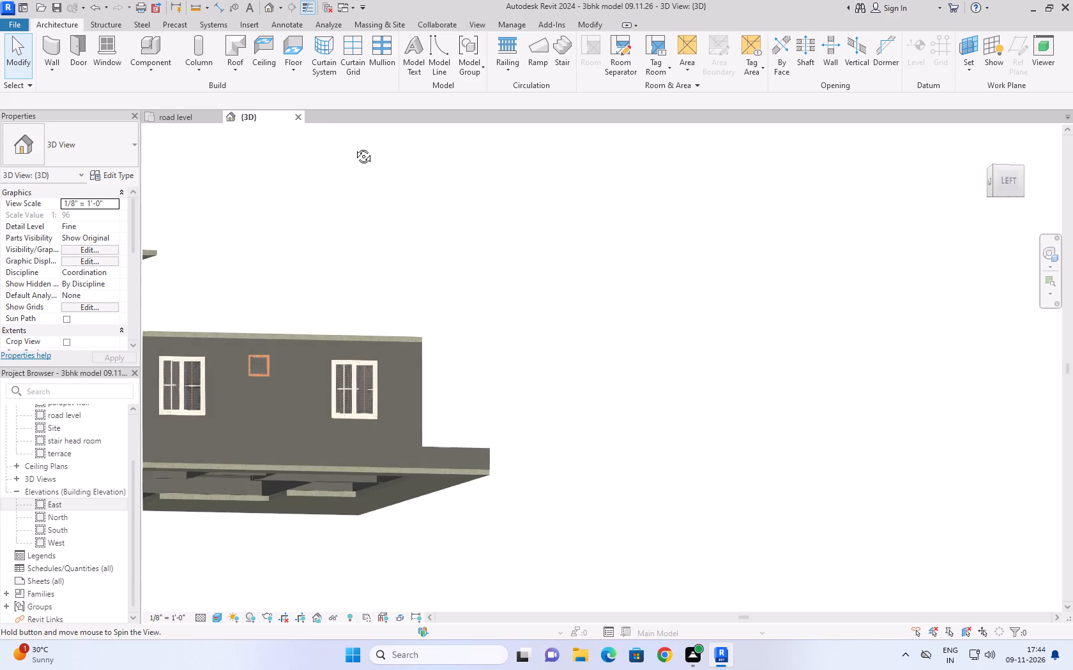
pyautogui.keyDown('shift'); pyautogui.moveTo(354, 147); pyautogui.dragTo(356, 147, button='middle'); pyautogui.keyUp('shift')
pyautogui.scroll(-7, 383, 177)
pyautogui.keyDown('shift'); pyautogui.moveTo(212, 211); pyautogui.dragTo(249, 208, button='middle'); pyautogui.keyUp('shift')
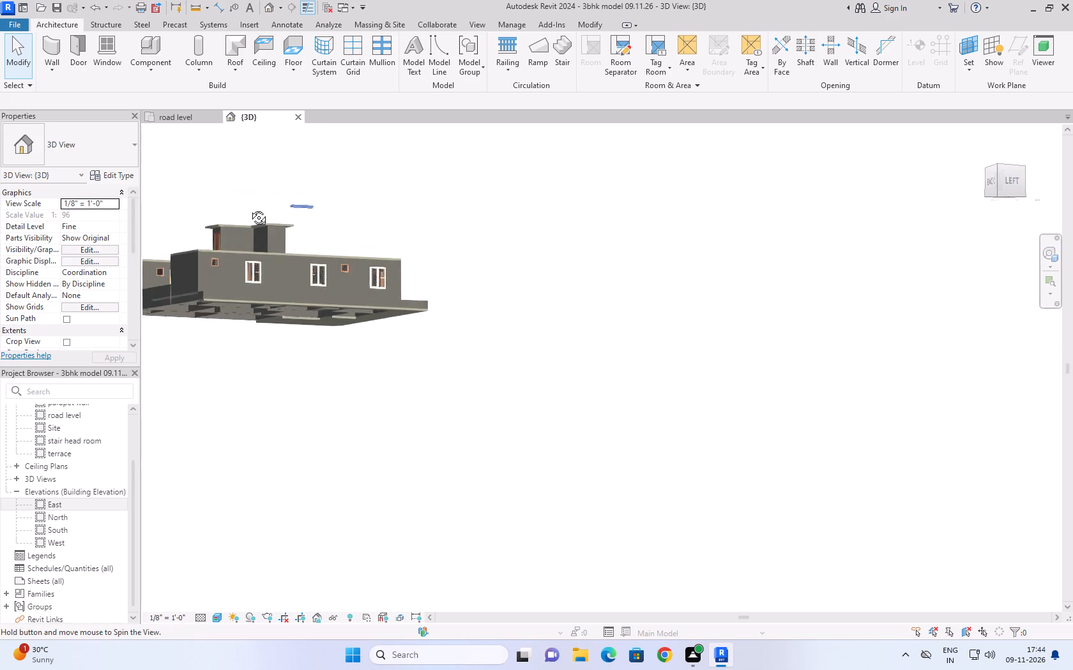
pyautogui.keyDown('shift'); pyautogui.moveTo(249, 208); pyautogui.dragTo(317, 211, button='middle'); pyautogui.keyUp('shift')
pyautogui.moveTo(238, 349); pyautogui.dragTo(488, 430, button='middle')
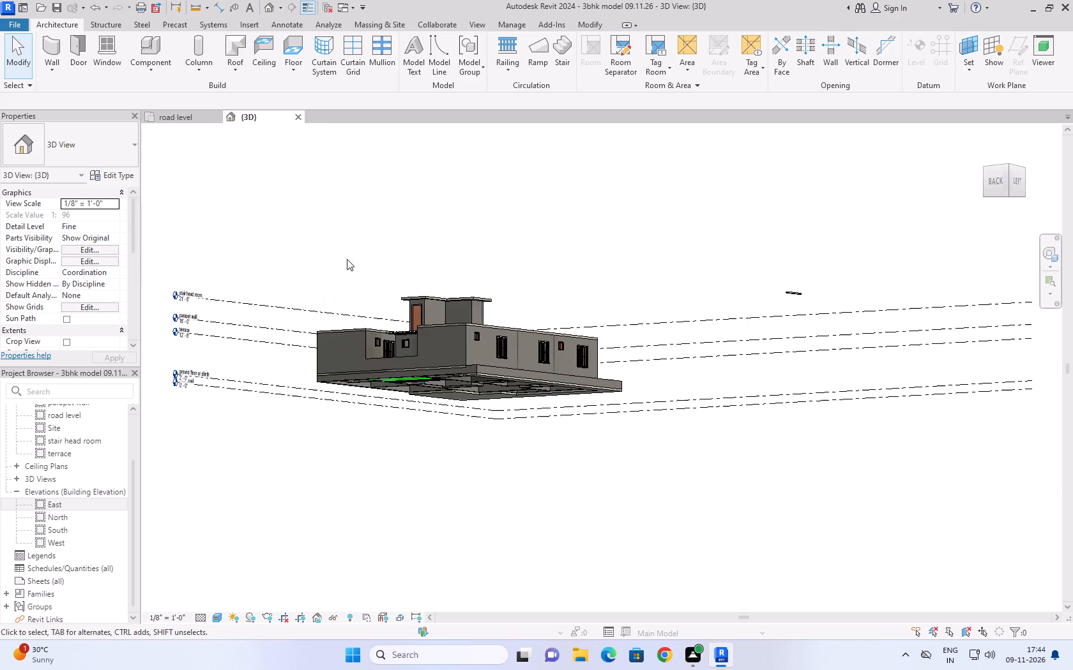
pyautogui.keyDown('shift'); pyautogui.moveTo(347, 259); pyautogui.dragTo(708, 396, button='middle'); pyautogui.keyUp('shift')
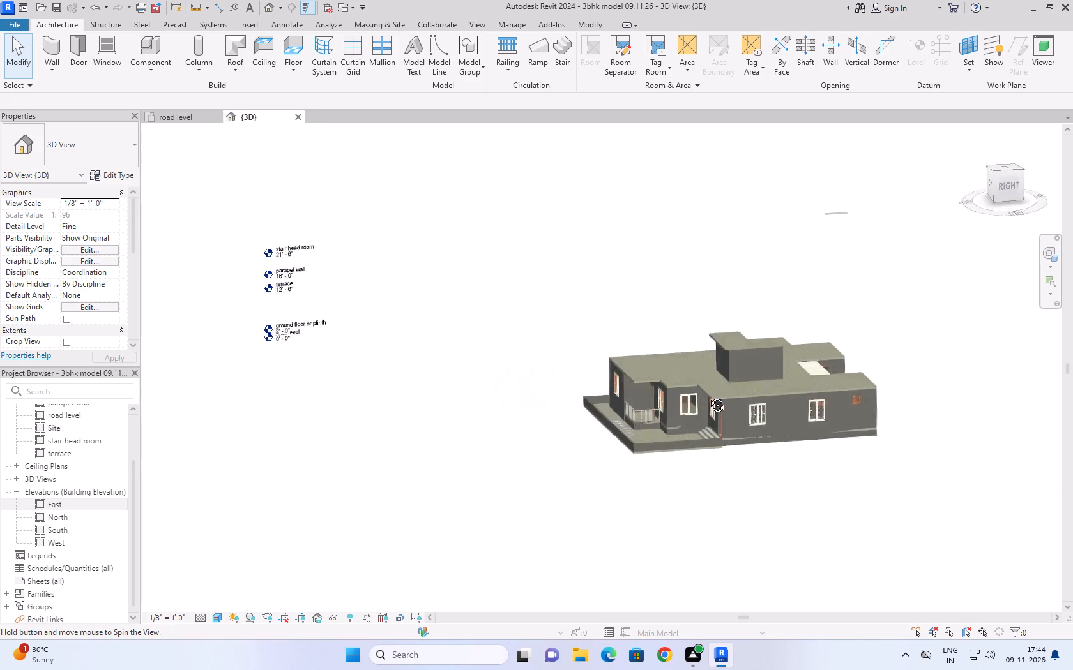
pyautogui.keyDown('shift'); pyautogui.moveTo(708, 396); pyautogui.dragTo(317, 228, button='middle'); pyautogui.keyUp('shift')
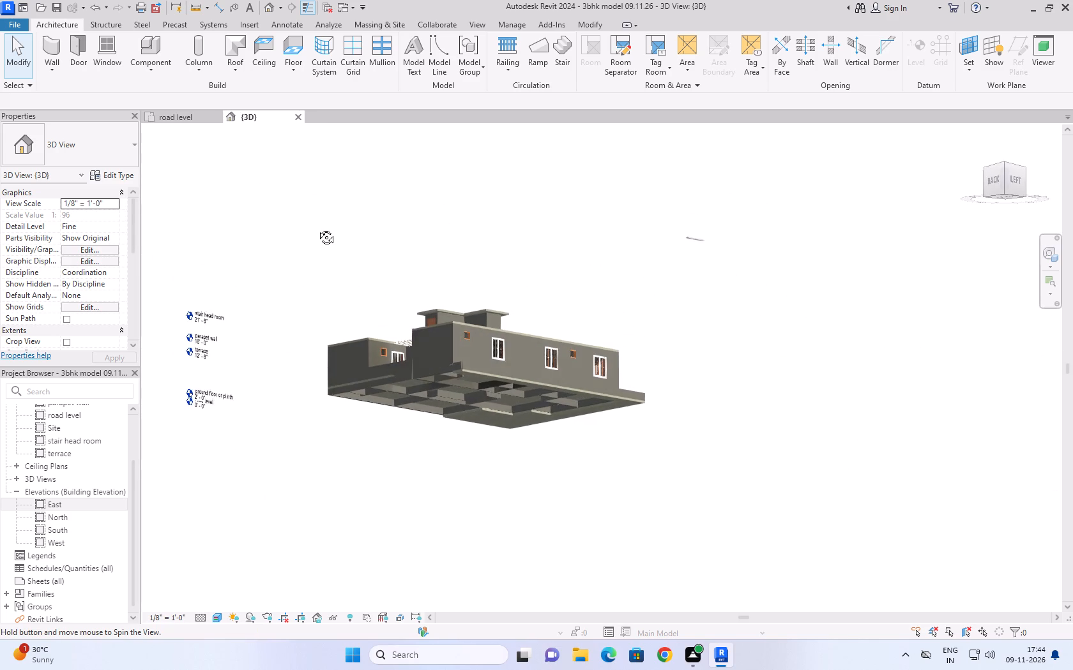
pyautogui.keyDown('shift'); pyautogui.moveTo(317, 228); pyautogui.dragTo(408, 229, button='middle'); pyautogui.keyUp('shift')
pyautogui.scroll(5, 614, 436)
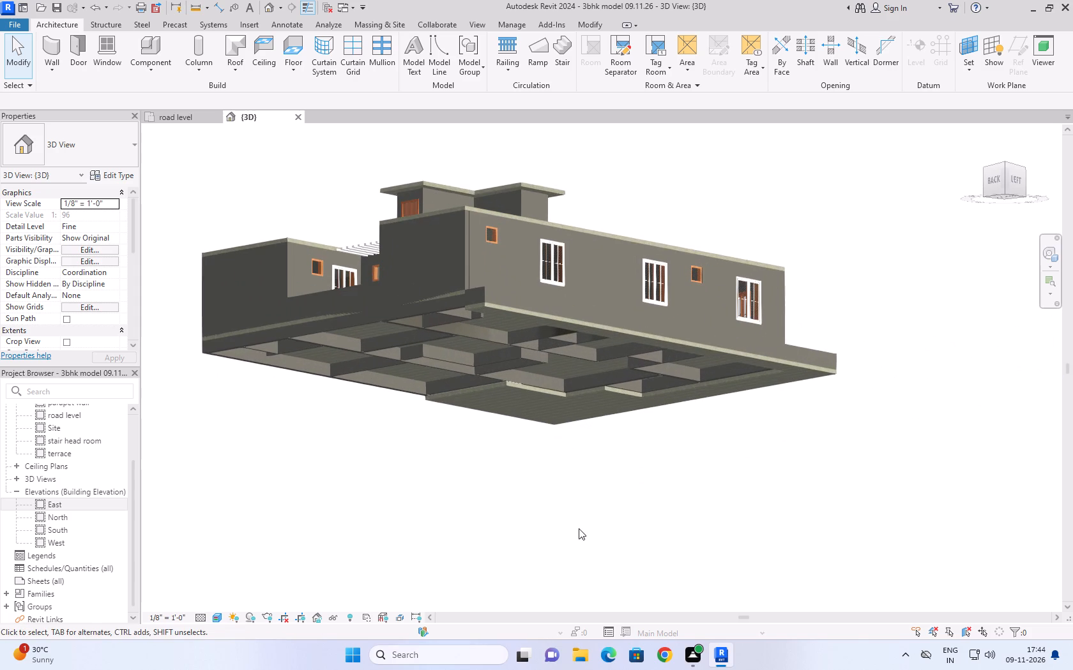
pyautogui.keyDown('shift'); pyautogui.moveTo(579, 528); pyautogui.dragTo(546, 323, button='middle'); pyautogui.keyUp('shift')
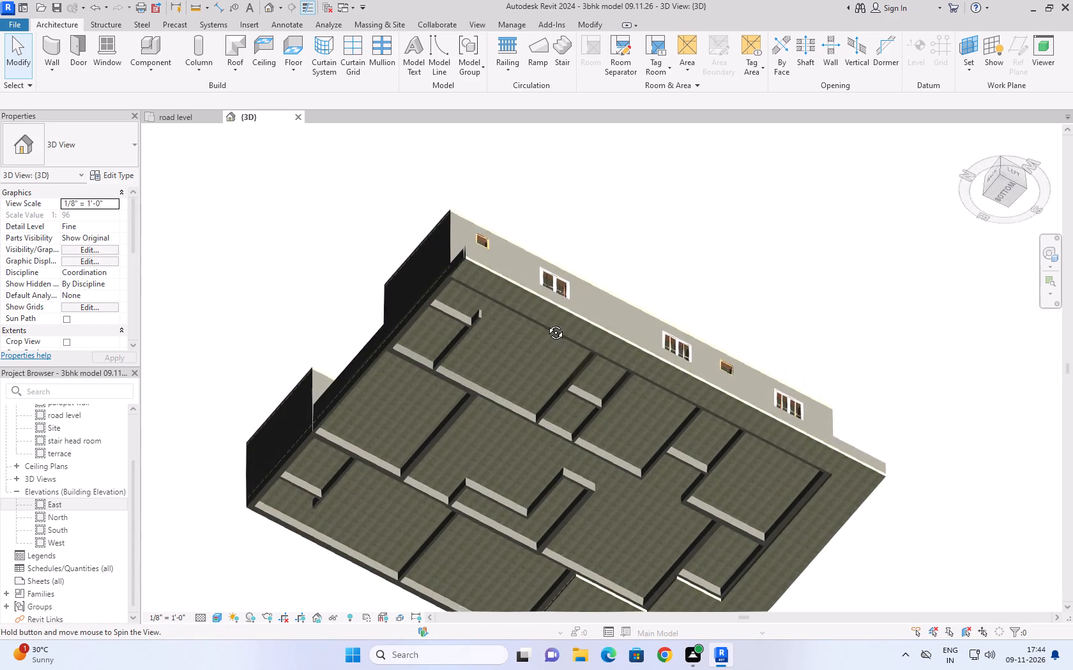
pyautogui.keyDown('shift'); pyautogui.moveTo(546, 323); pyautogui.dragTo(546, 321, button='middle'); pyautogui.keyUp('shift')
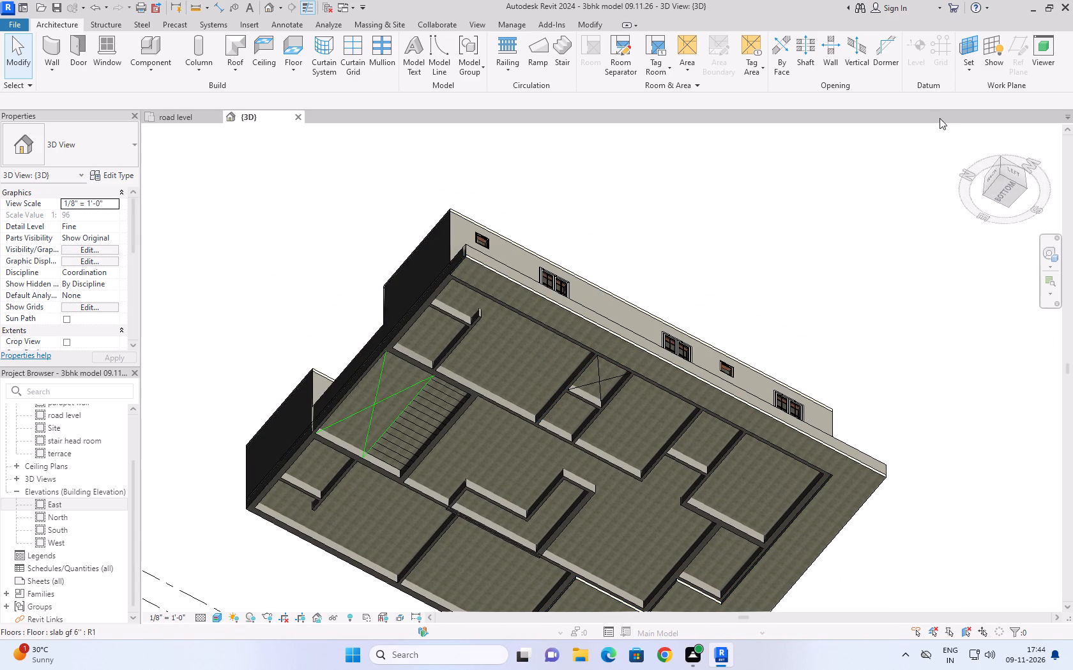
# Return the 3D view to its home orientation and inspect the front yard, entrance steps and right-hand wall up close.
pyautogui.click(979, 130)
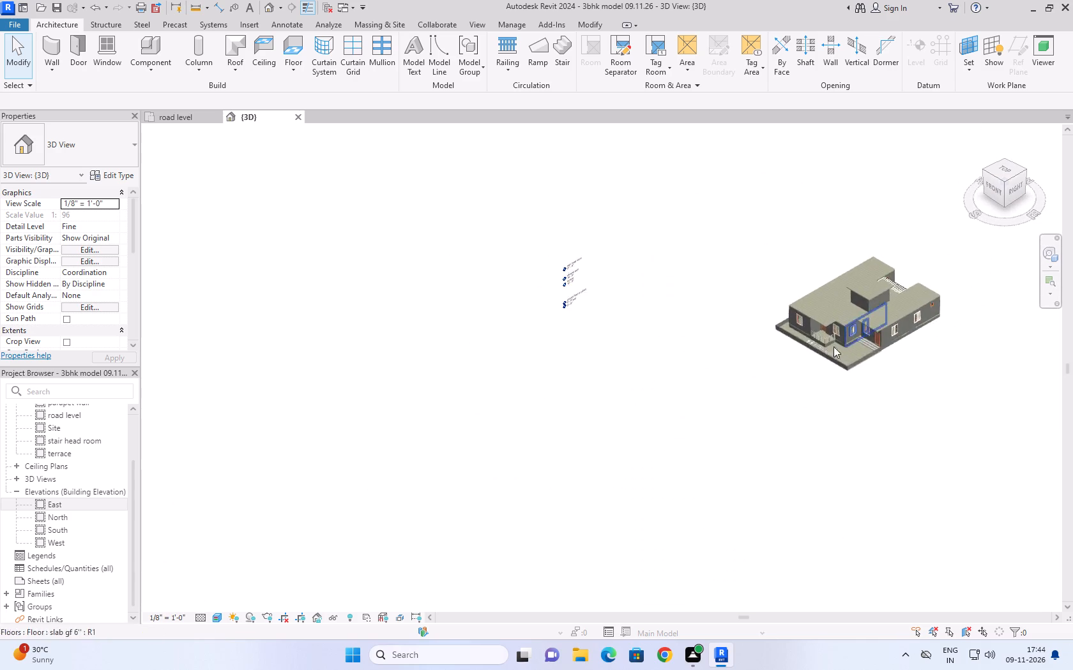
pyautogui.scroll(7, 795, 519)
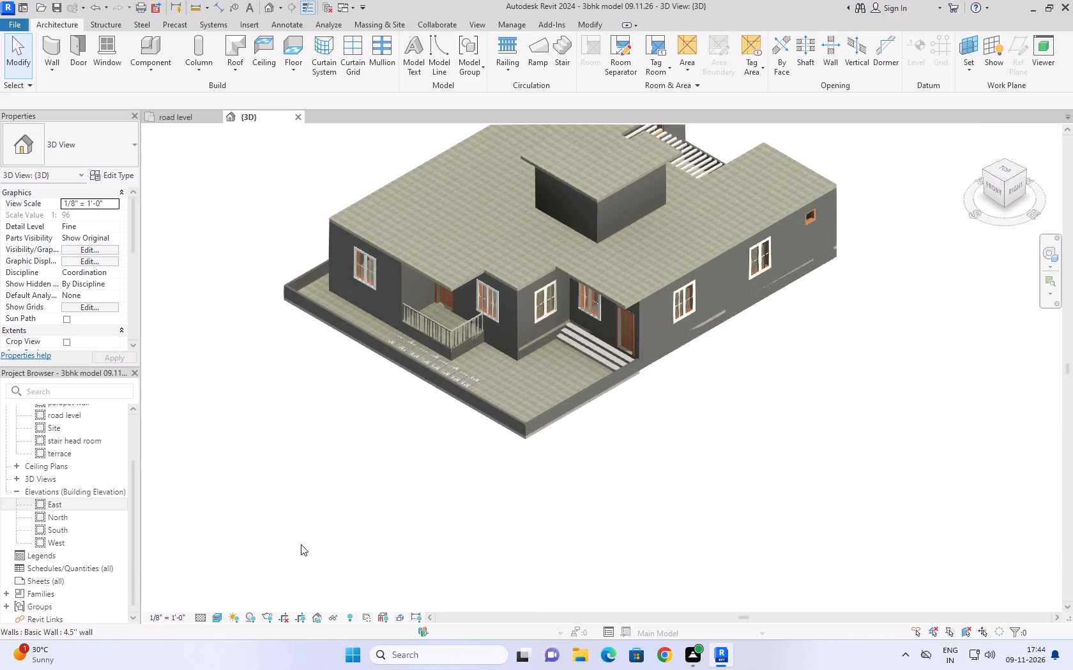
pyautogui.scroll(3, 641, 558)
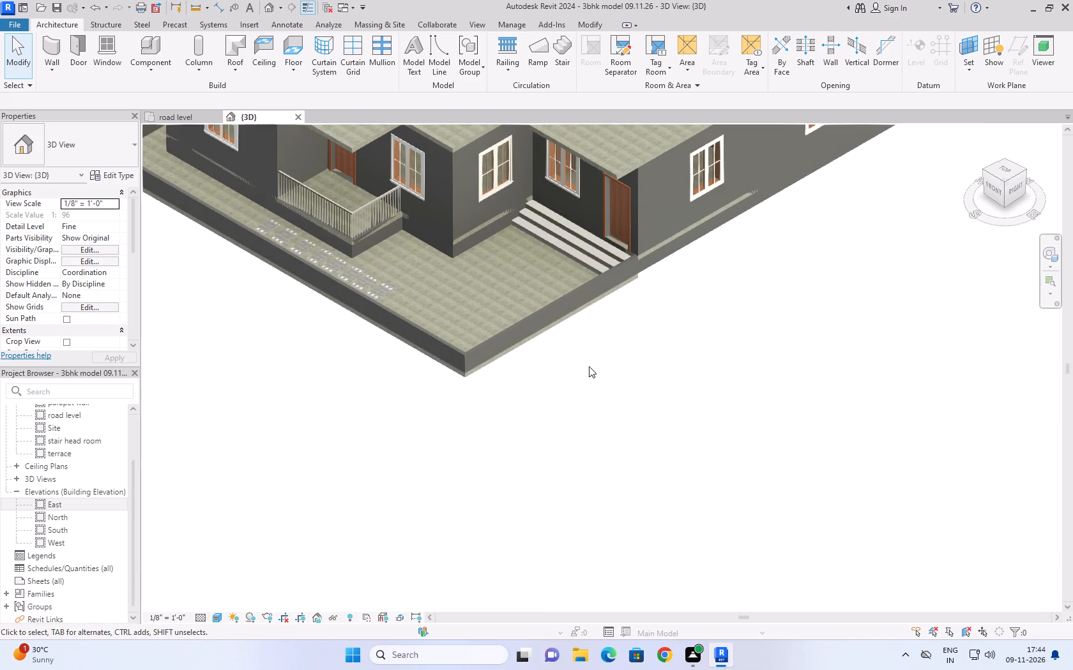
pyautogui.moveTo(590, 365); pyautogui.dragTo(416, 535, button='middle')
pyautogui.scroll(-7, 416, 535)
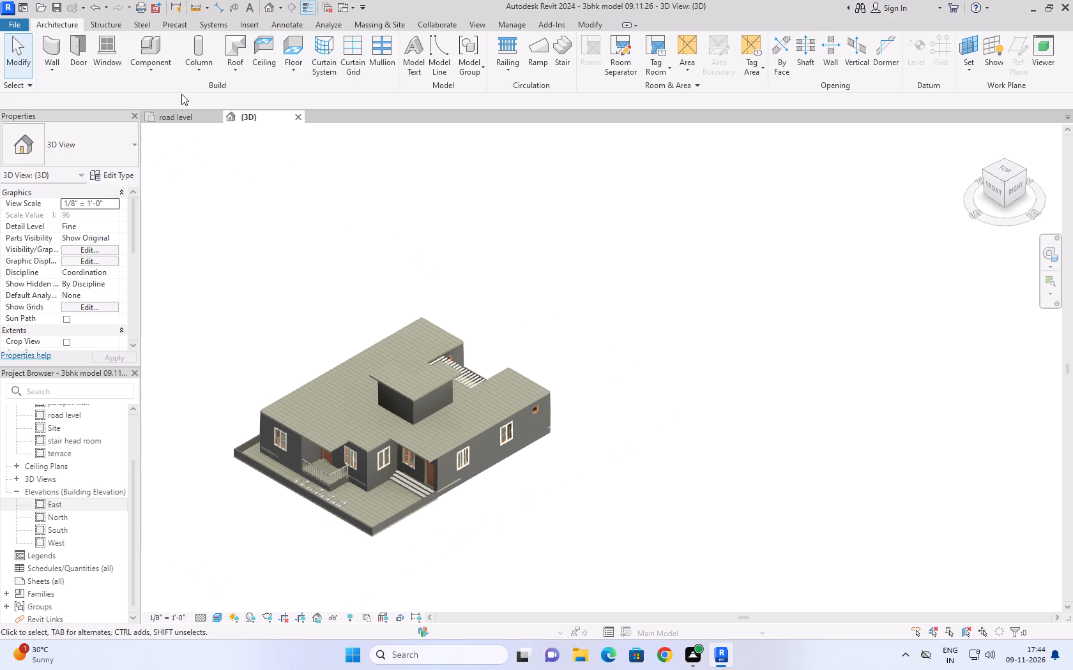
pyautogui.click(198, 116)
pyautogui.click(279, 115)
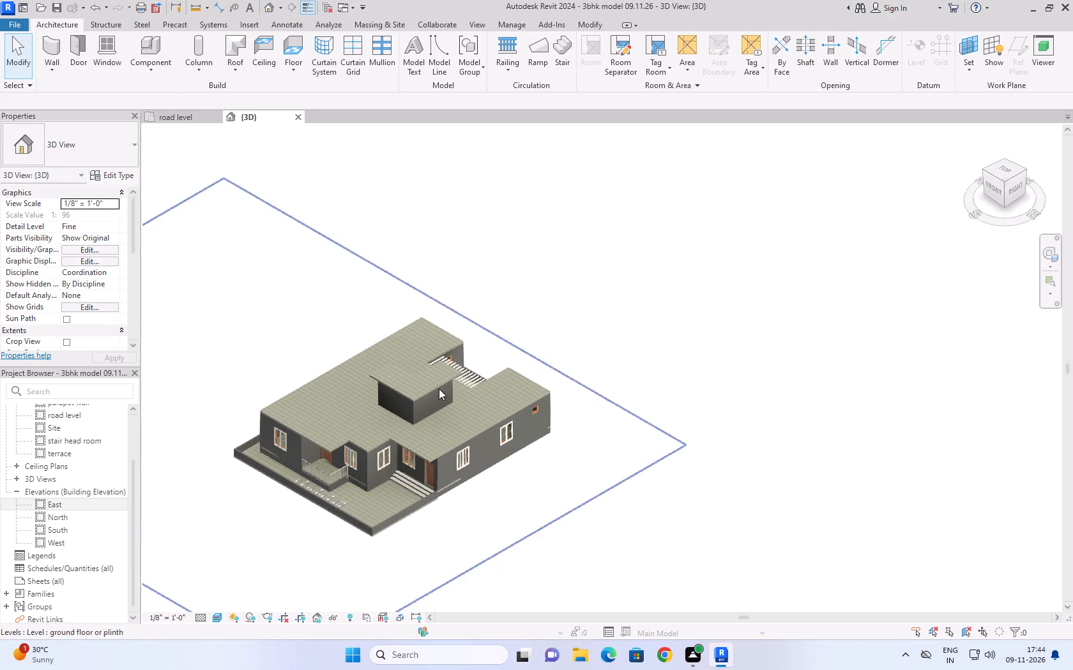
pyautogui.scroll(11, 441, 521)
pyautogui.middleClick(441, 521)
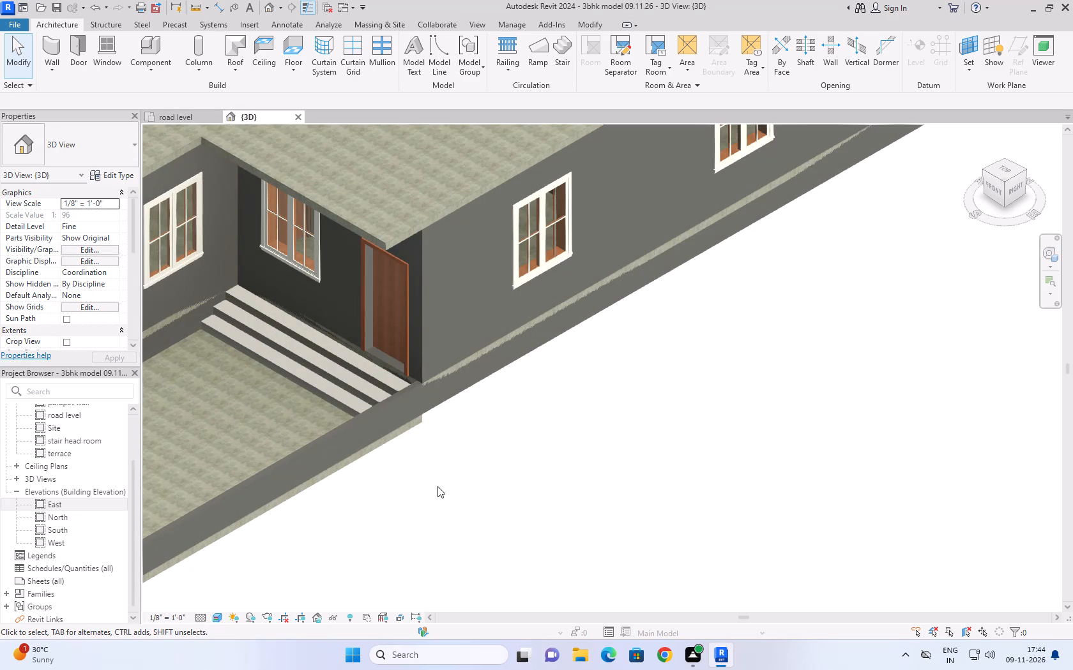
pyautogui.scroll(-4, 503, 465)
pyautogui.scroll(-4, 574, 450)
# Open the road level floor plan and compare the modelled layout with the reference ground floor plan image beside it.
pyautogui.click(178, 112)
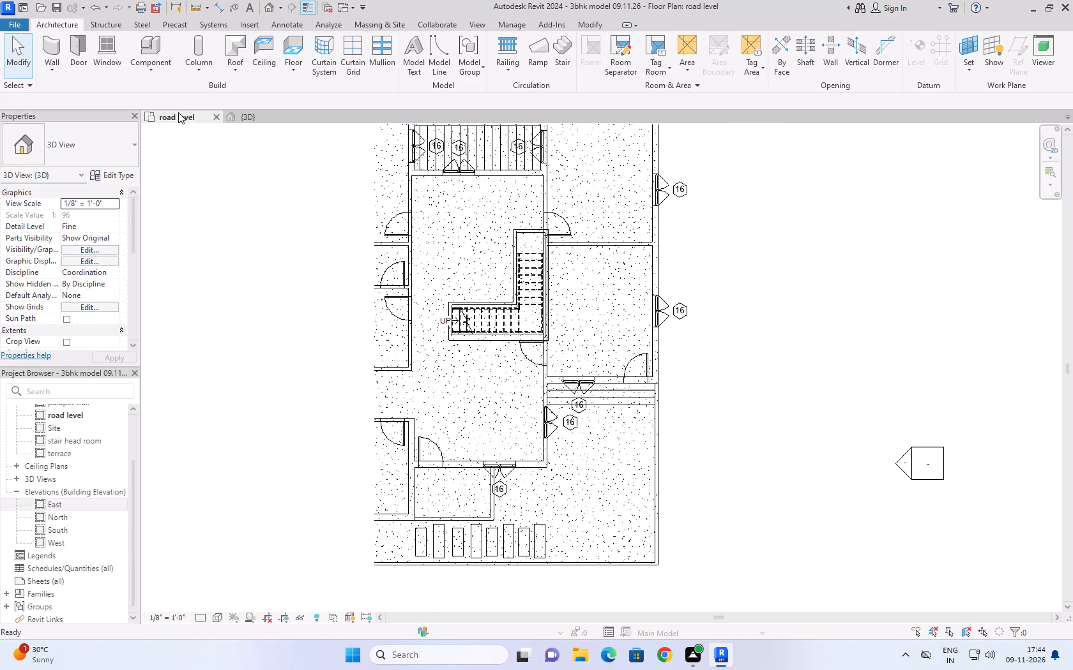
pyautogui.scroll(-4, 756, 348)
pyautogui.moveTo(755, 348); pyautogui.dragTo(708, 369, button='middle')
pyautogui.scroll(1, 755, 348)
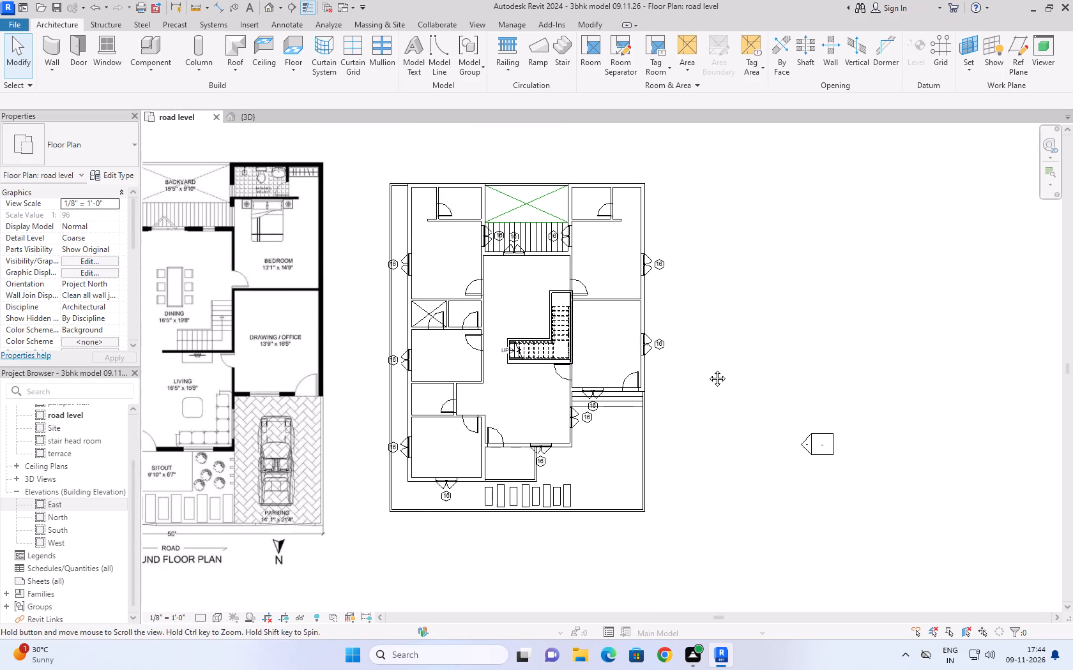
pyautogui.moveTo(708, 369); pyautogui.dragTo(706, 369, button='middle')
pyautogui.scroll(-3, 706, 369)
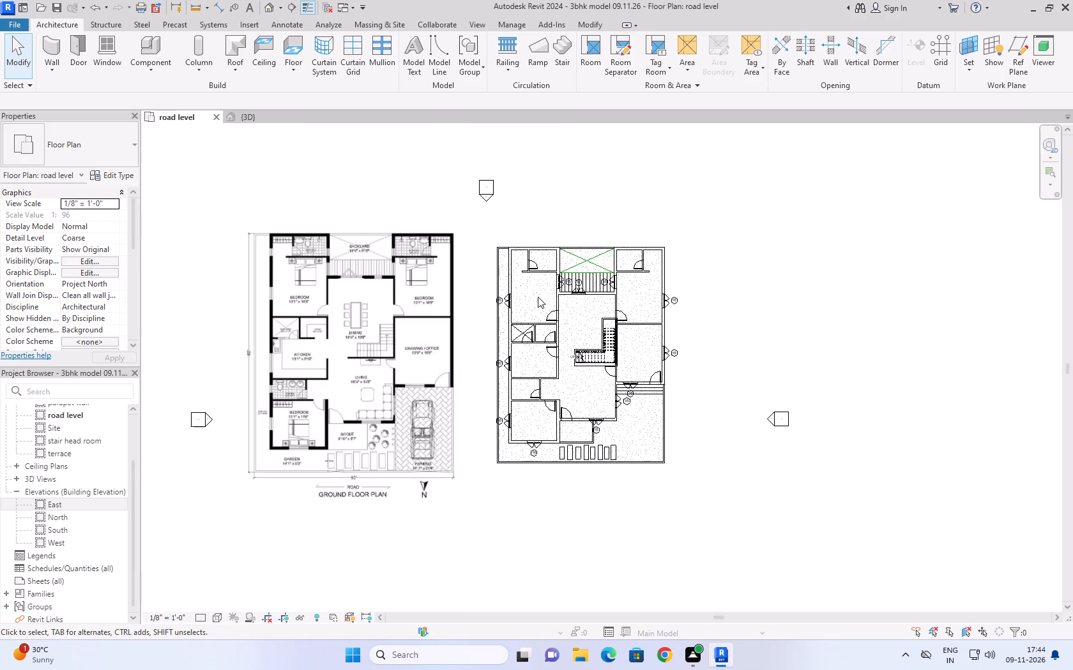
pyautogui.scroll(6, 559, 262)
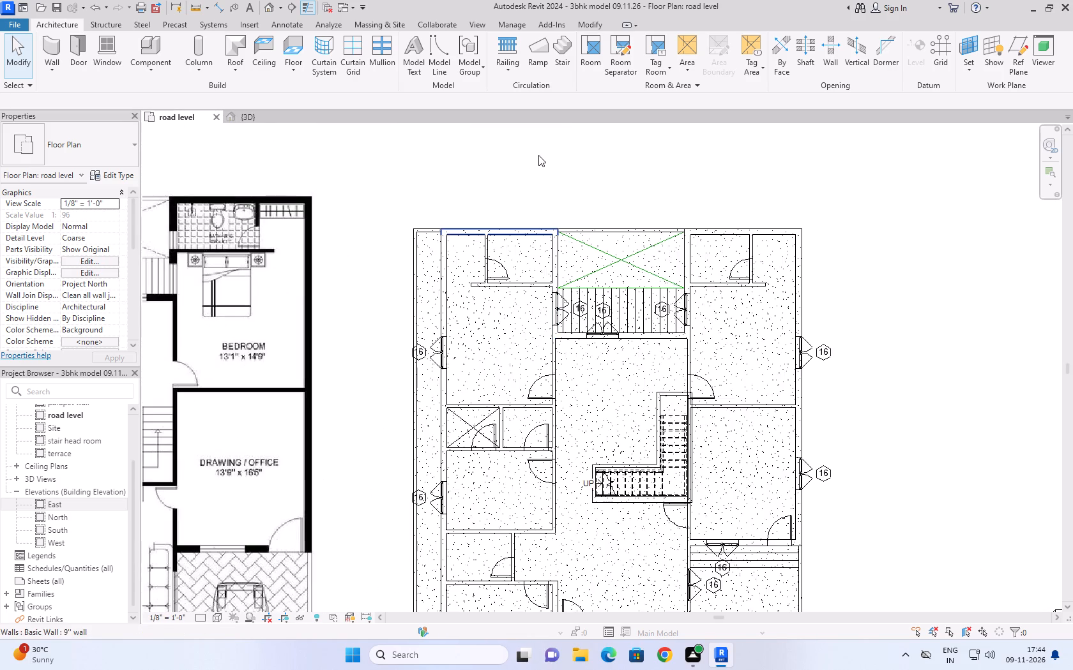
pyautogui.scroll(-3, 540, 155)
pyautogui.moveTo(549, 159); pyautogui.dragTo(575, 177, button='middle')
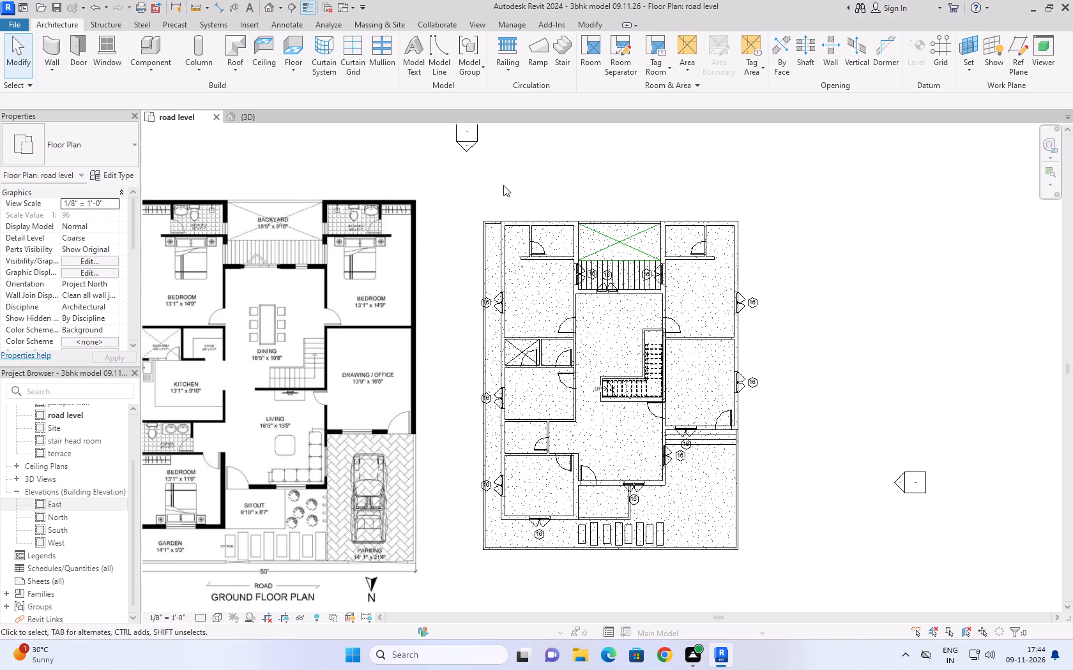
pyautogui.scroll(-1, 305, 234)
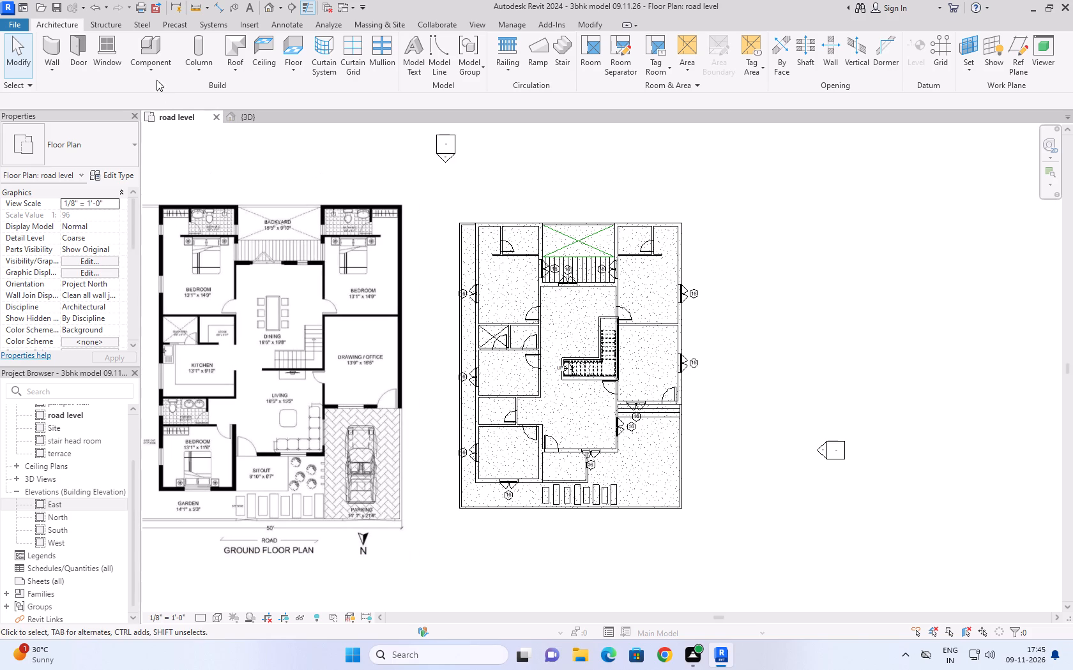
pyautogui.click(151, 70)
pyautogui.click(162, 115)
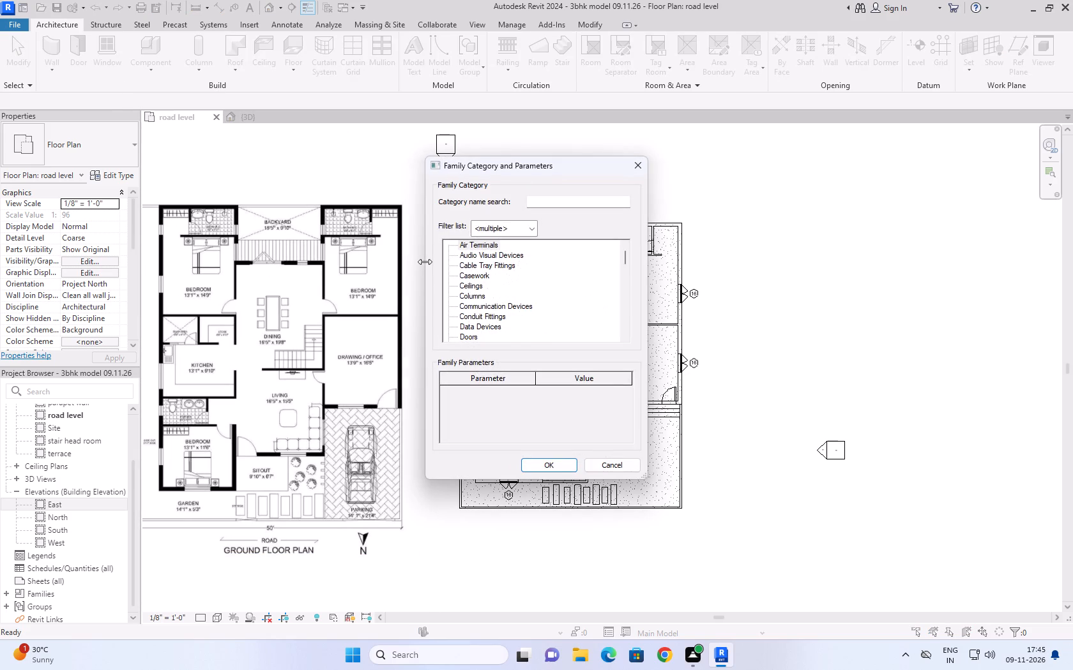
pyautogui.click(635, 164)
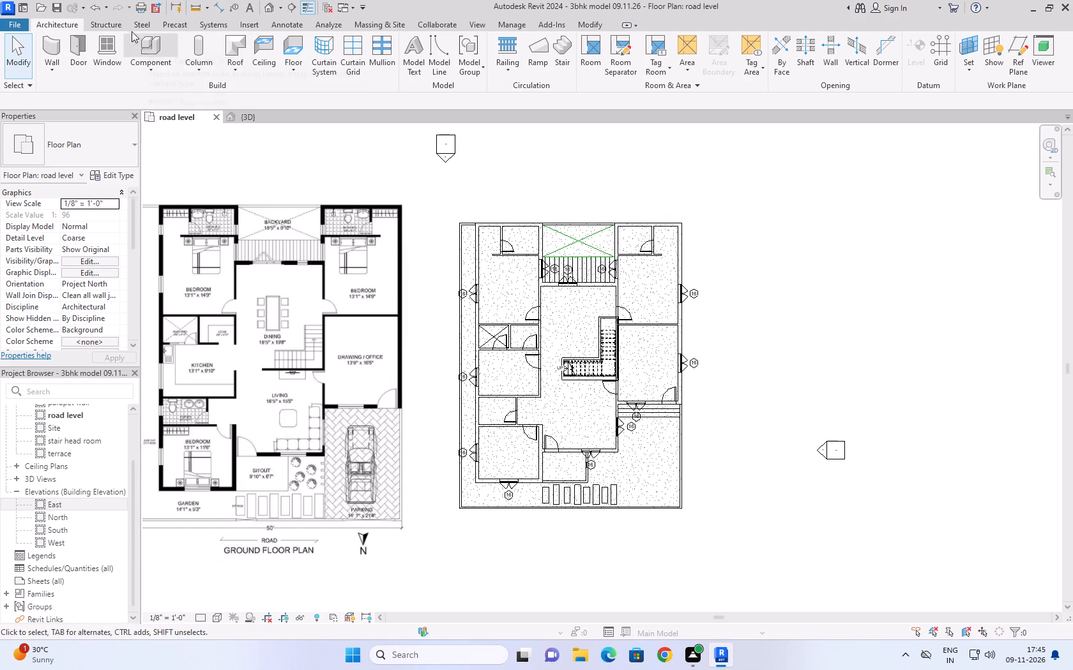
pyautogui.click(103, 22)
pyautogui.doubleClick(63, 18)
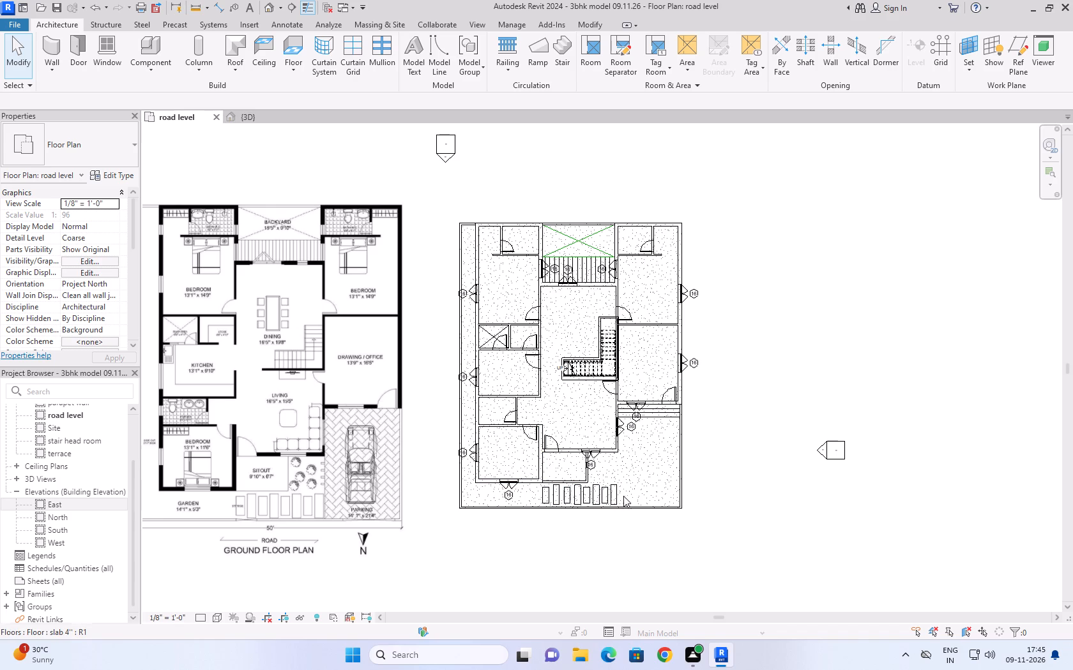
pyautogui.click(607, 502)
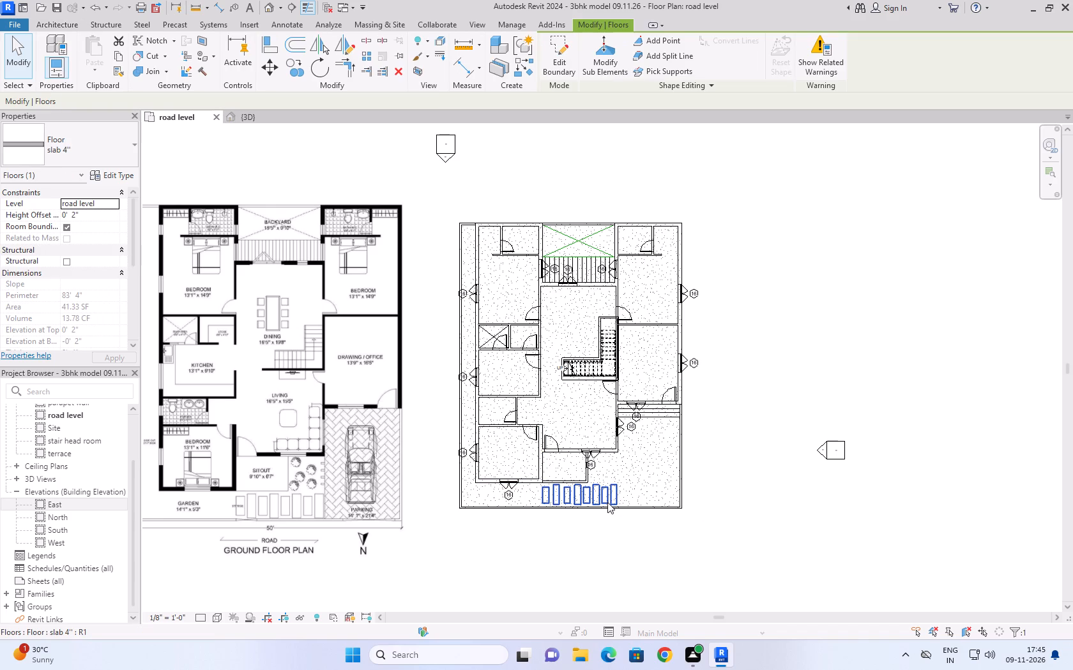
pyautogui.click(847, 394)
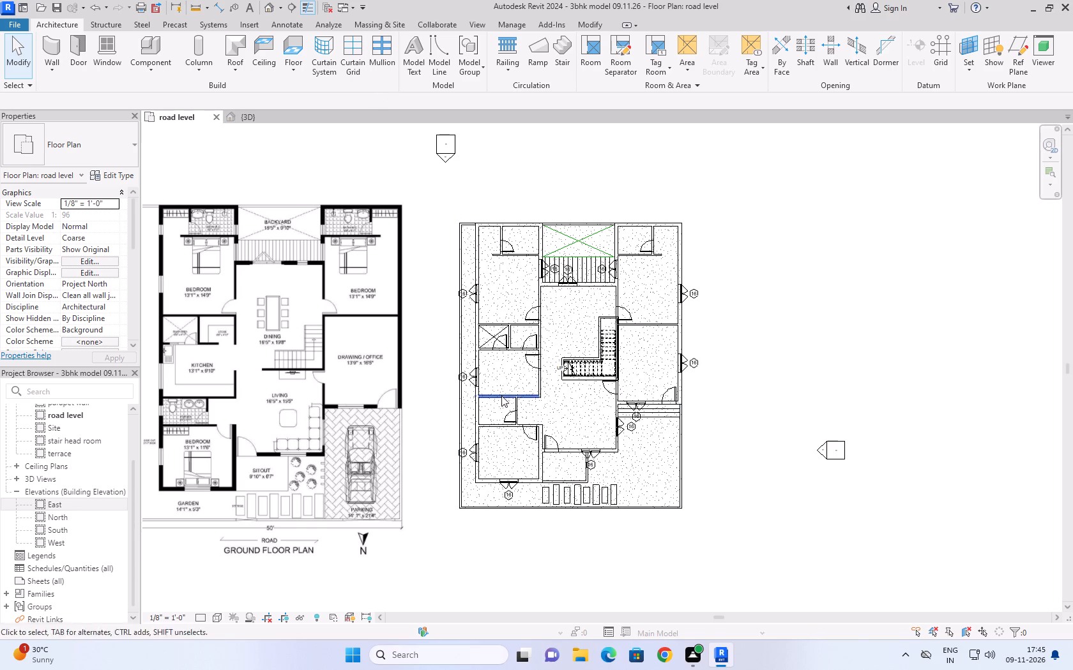
# Read the overall plot dimensions on the reference ground floor plan image and check them against the modelled plan.
pyautogui.scroll(-3, 388, 338)
pyautogui.scroll(1, 237, 484)
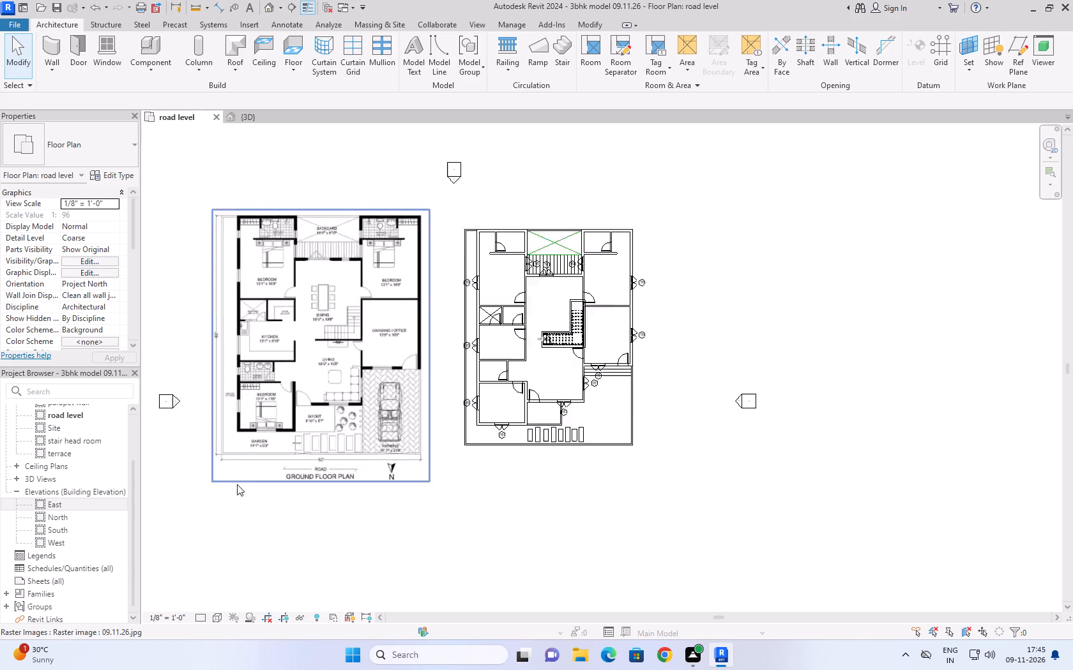
pyautogui.scroll(2, 237, 484)
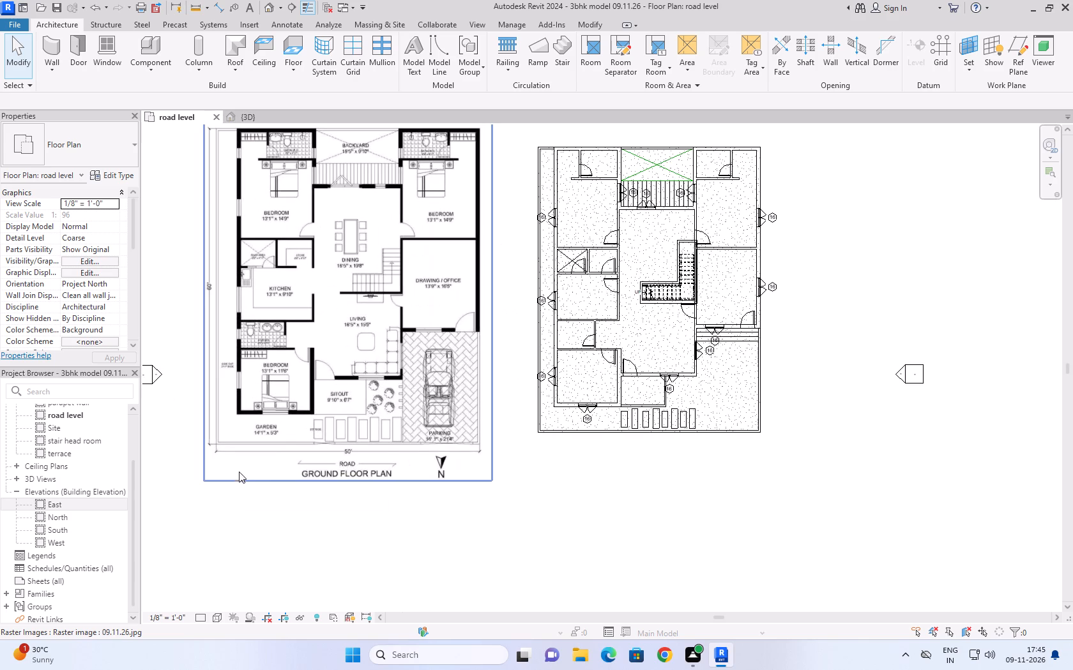
pyautogui.scroll(-3, 345, 394)
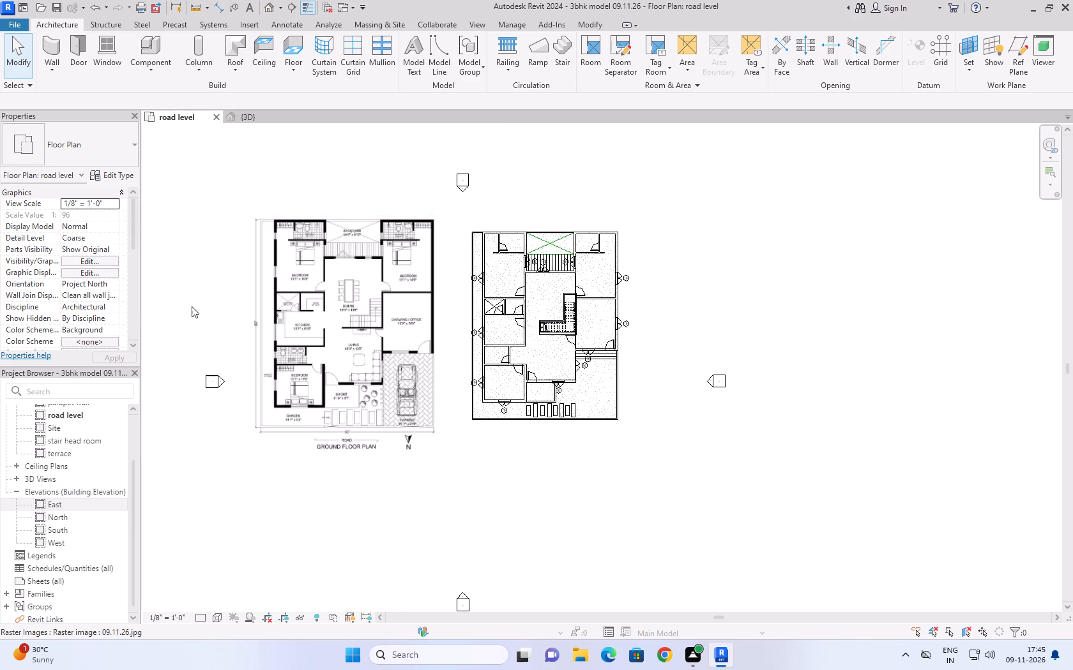
pyautogui.scroll(3, 289, 305)
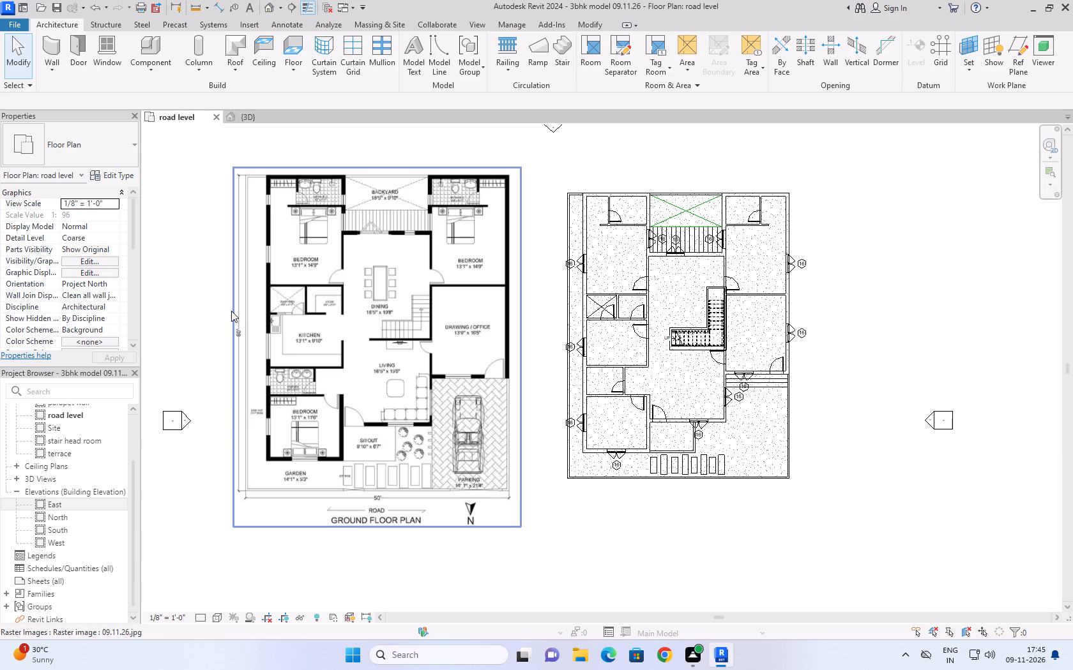
pyautogui.scroll(2, 469, 558)
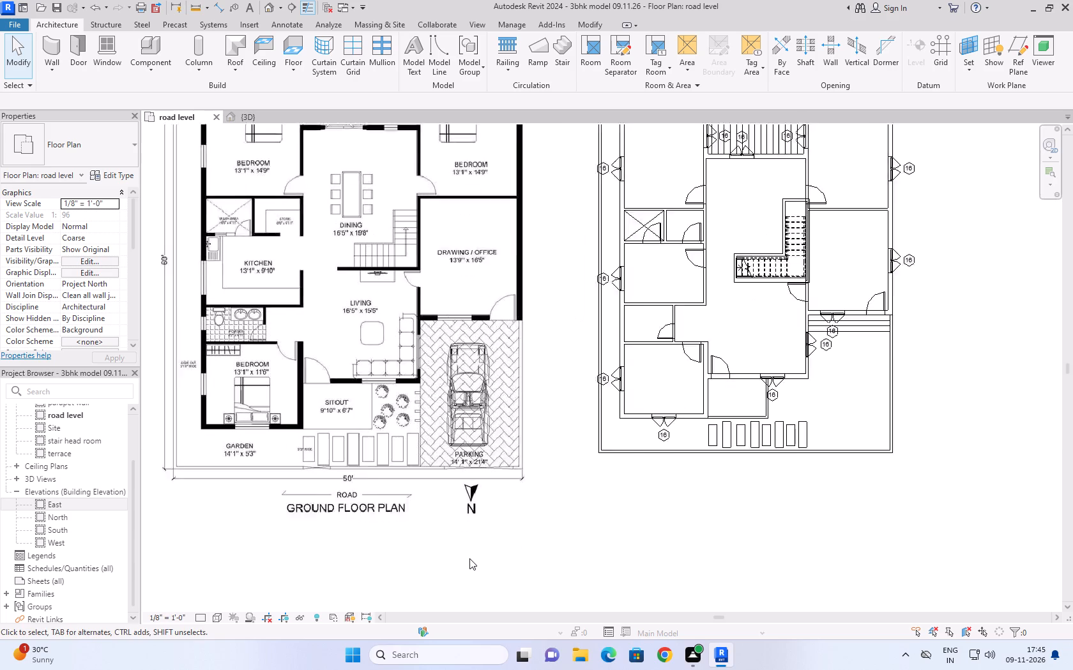
pyautogui.scroll(1, 469, 558)
pyautogui.scroll(-2, 641, 486)
# Place an aligned dimension across the overall plot width, between the outer side compound walls, below the front wall.
pyautogui.write('di')
pyautogui.scroll(6, 646, 481)
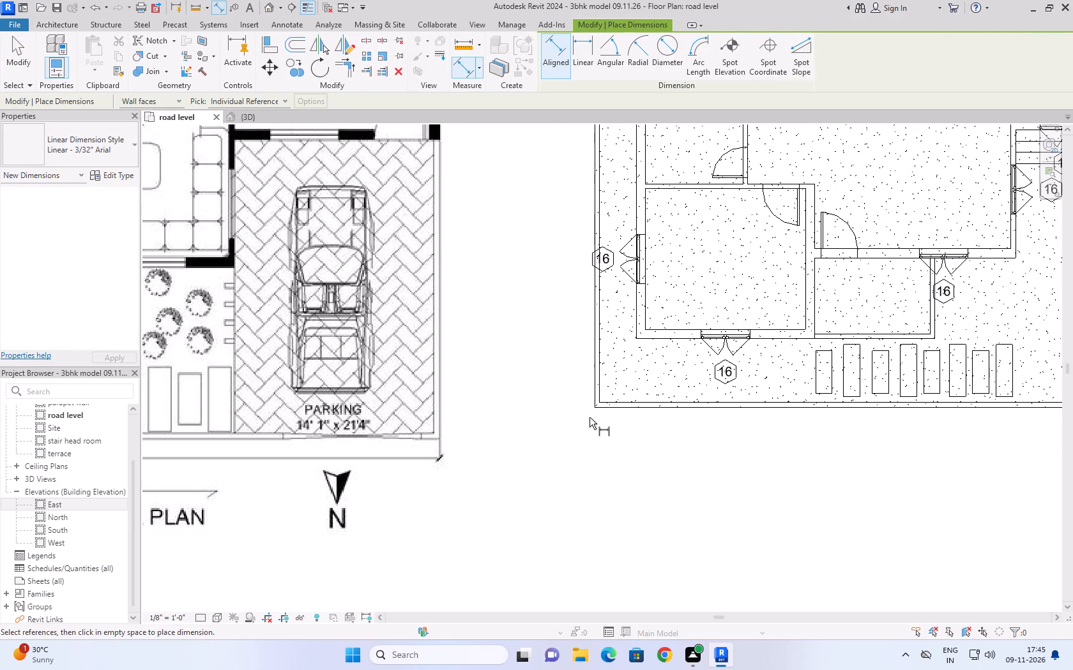
pyautogui.click(593, 406)
pyautogui.scroll(-11, 582, 475)
pyautogui.scroll(11, 719, 475)
pyautogui.click(676, 400)
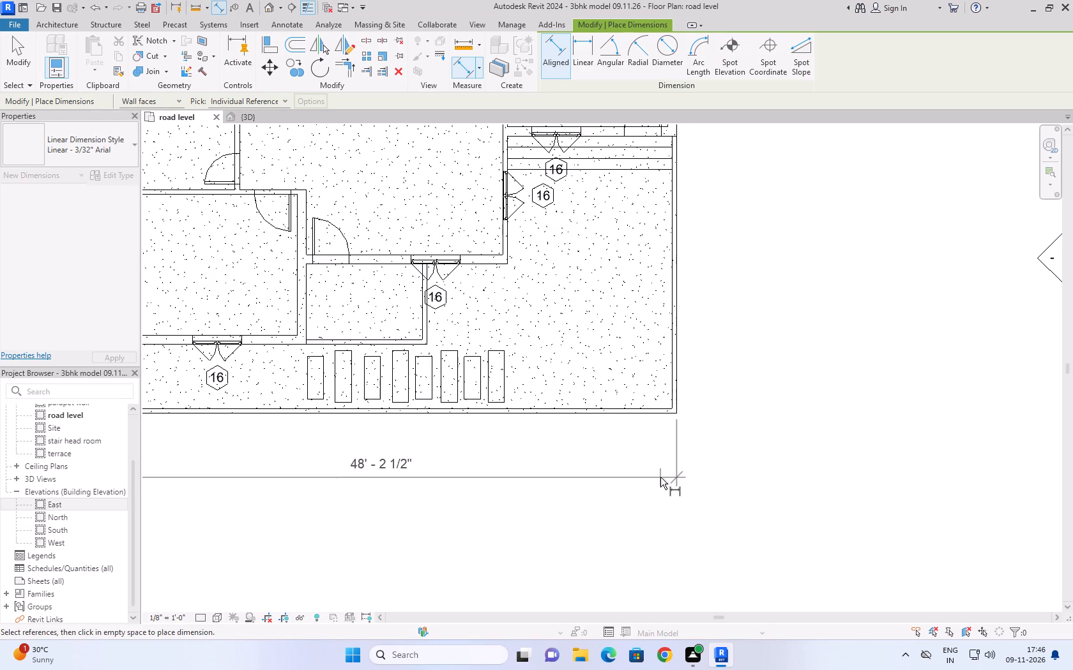
pyautogui.scroll(-6, 660, 477)
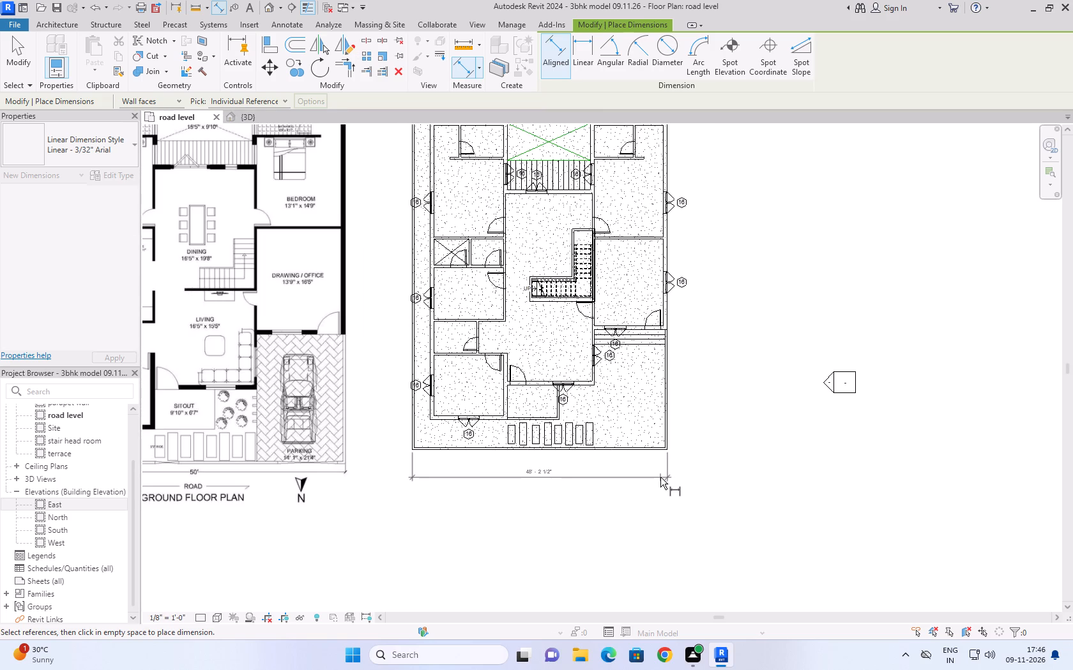
pyautogui.scroll(-2, 660, 477)
pyautogui.click(660, 477)
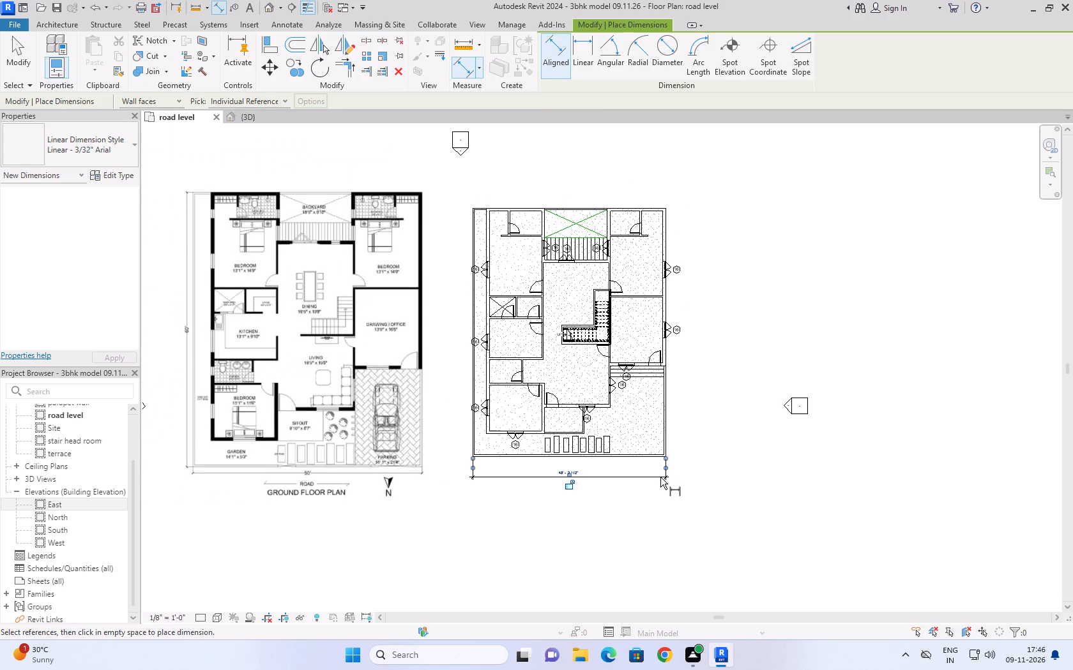
pyautogui.scroll(3, 495, 241)
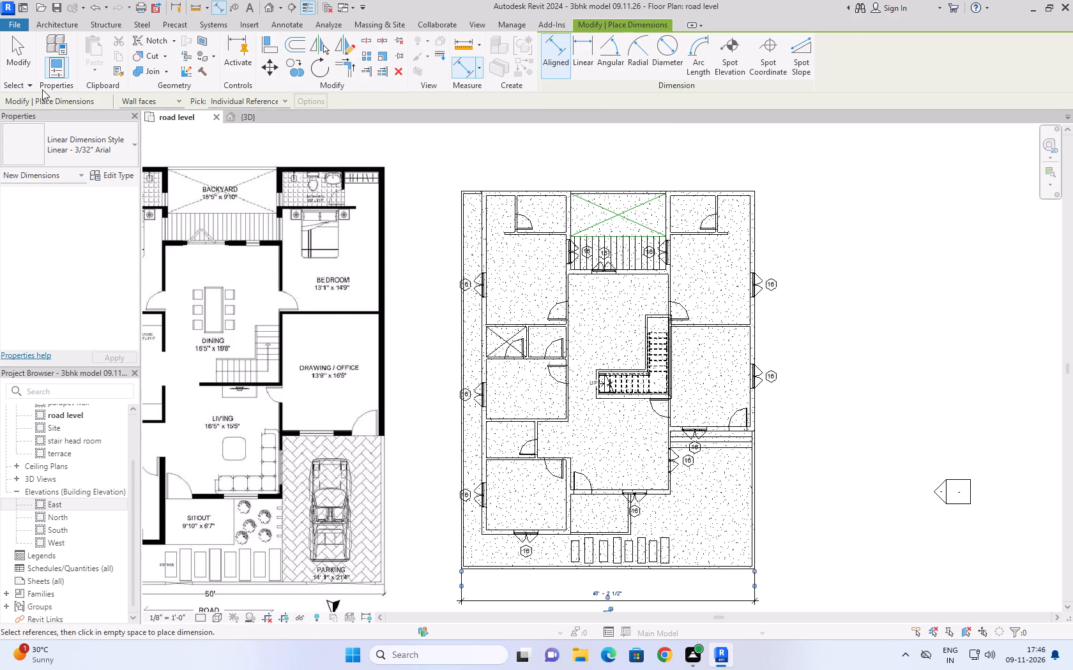
pyautogui.click(26, 57)
# Select the kitchen-side compound wall and check its offset from the house and the plot width against the reference ground floor plan.
pyautogui.scroll(9, 483, 198)
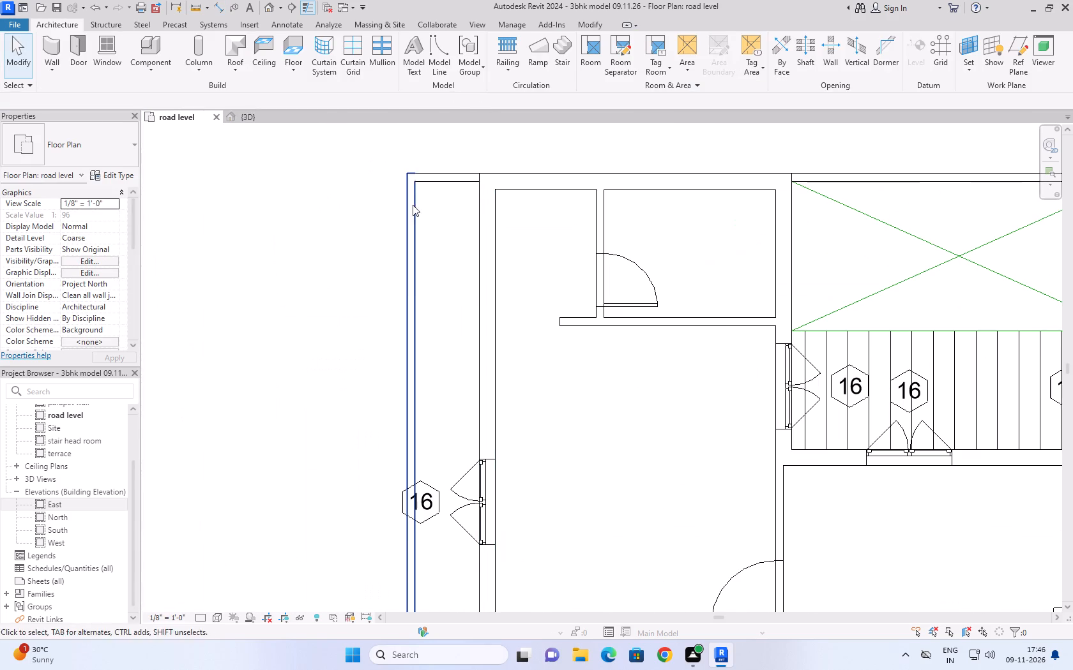
pyautogui.click(410, 229)
pyautogui.scroll(-10, 445, 231)
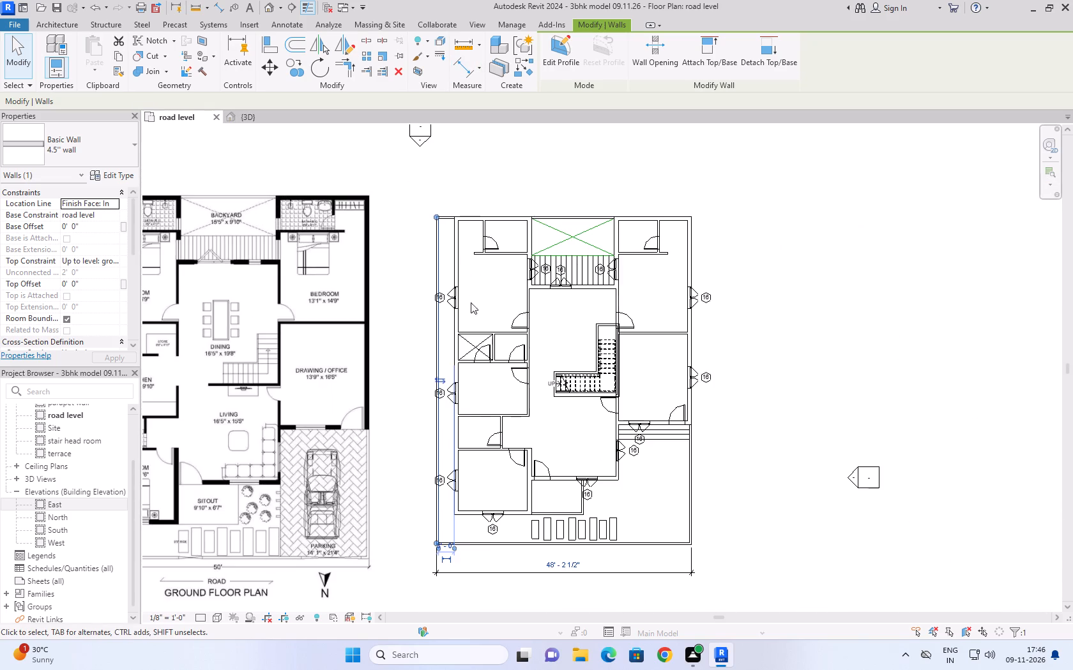
pyautogui.scroll(10, 447, 586)
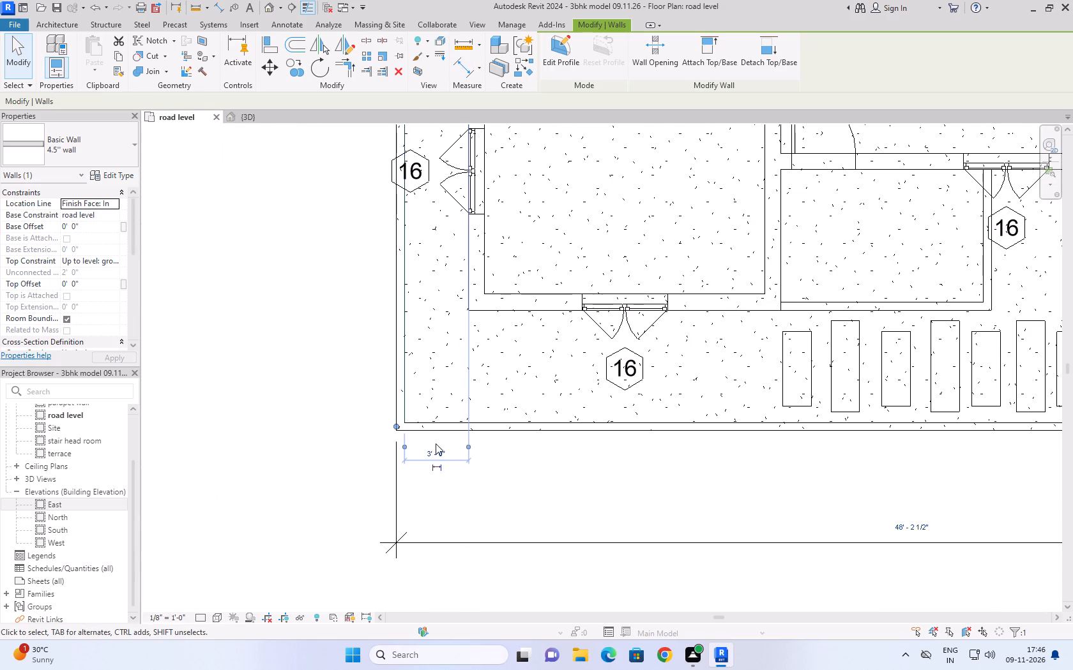
pyautogui.scroll(-5, 407, 366)
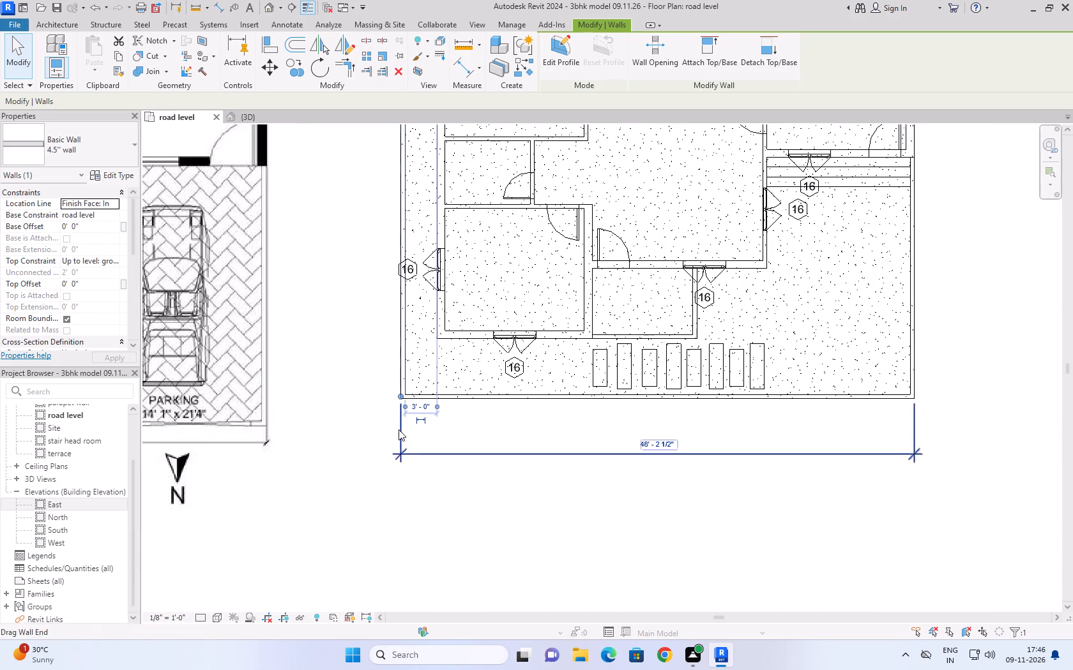
pyautogui.scroll(-8, 466, 493)
pyautogui.scroll(5, 277, 495)
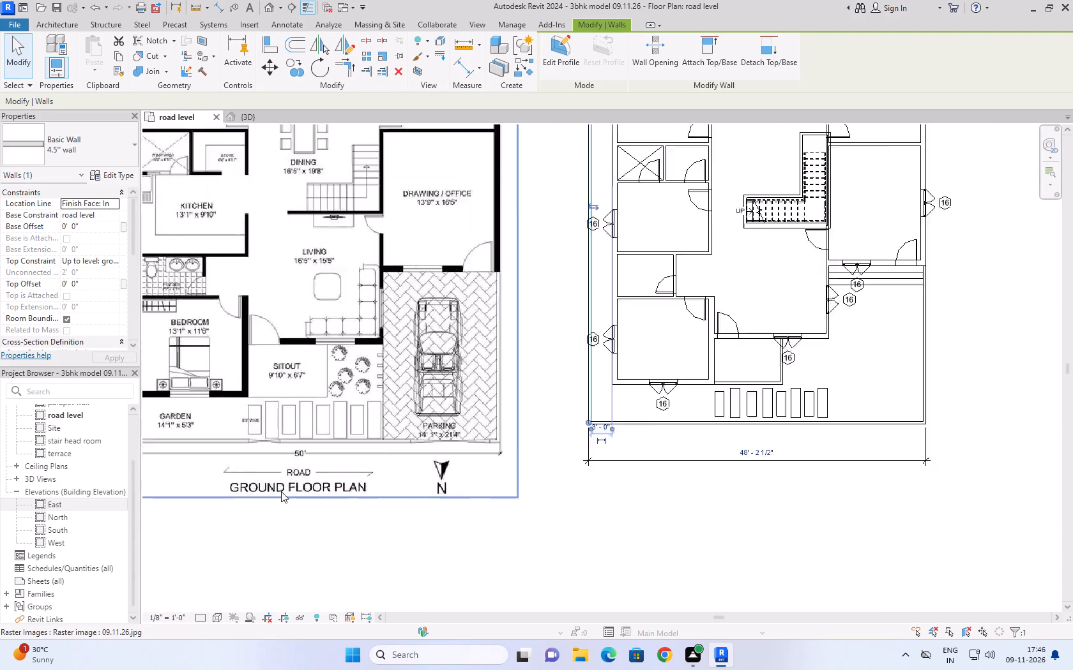
pyautogui.scroll(2, 281, 491)
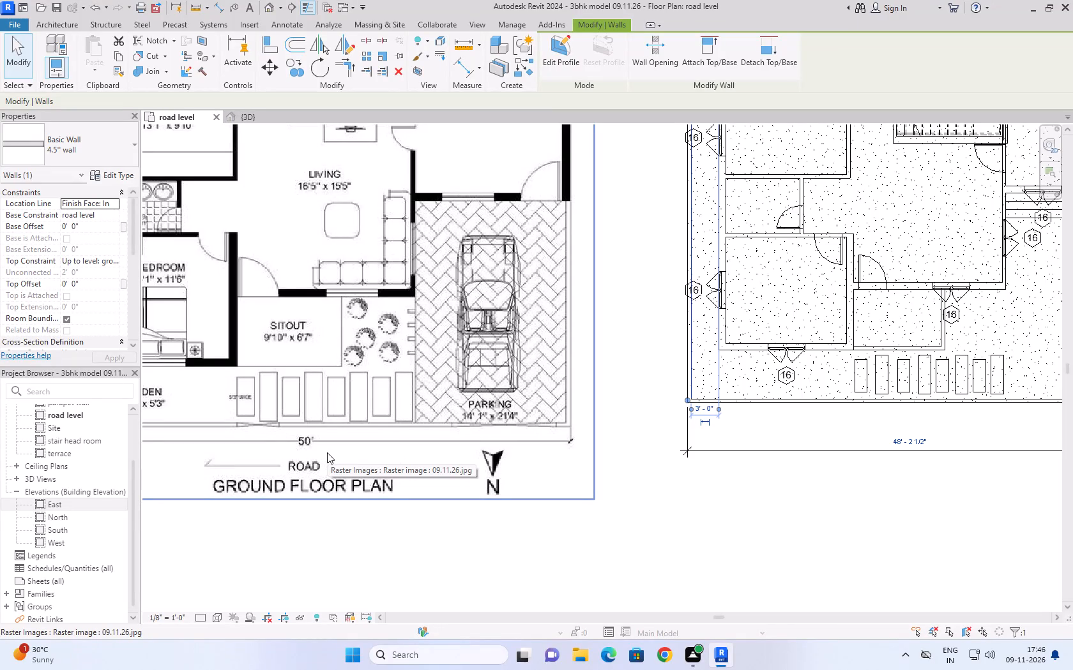
pyautogui.moveTo(748, 362); pyautogui.dragTo(519, 422, button='middle')
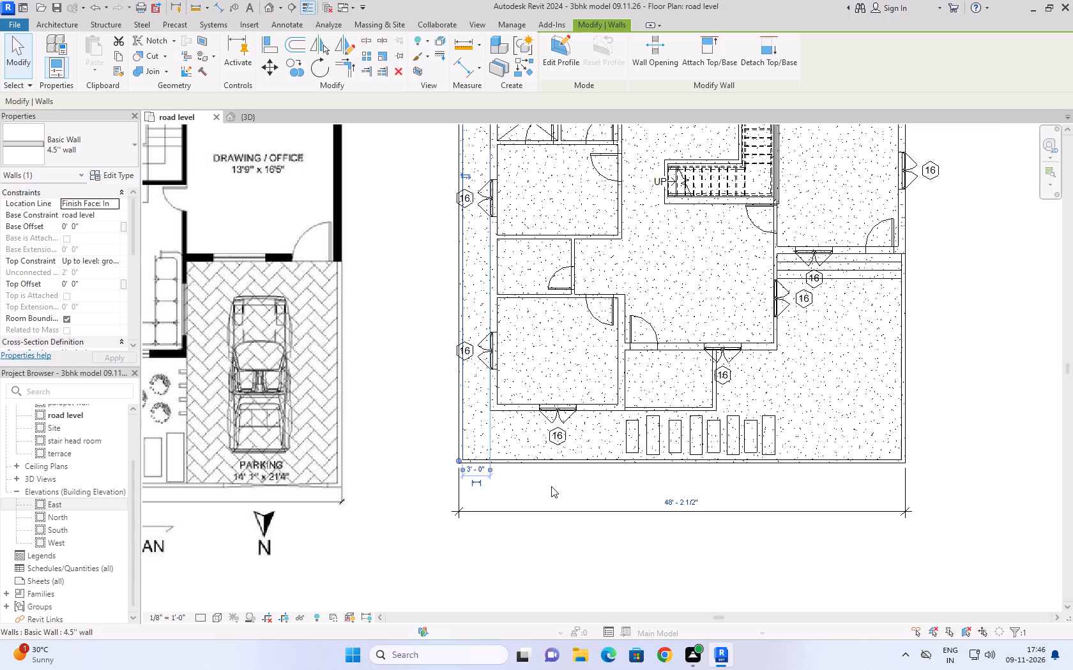
pyautogui.scroll(-5, 846, 389)
pyautogui.moveTo(889, 262); pyautogui.dragTo(839, 305, button='middle')
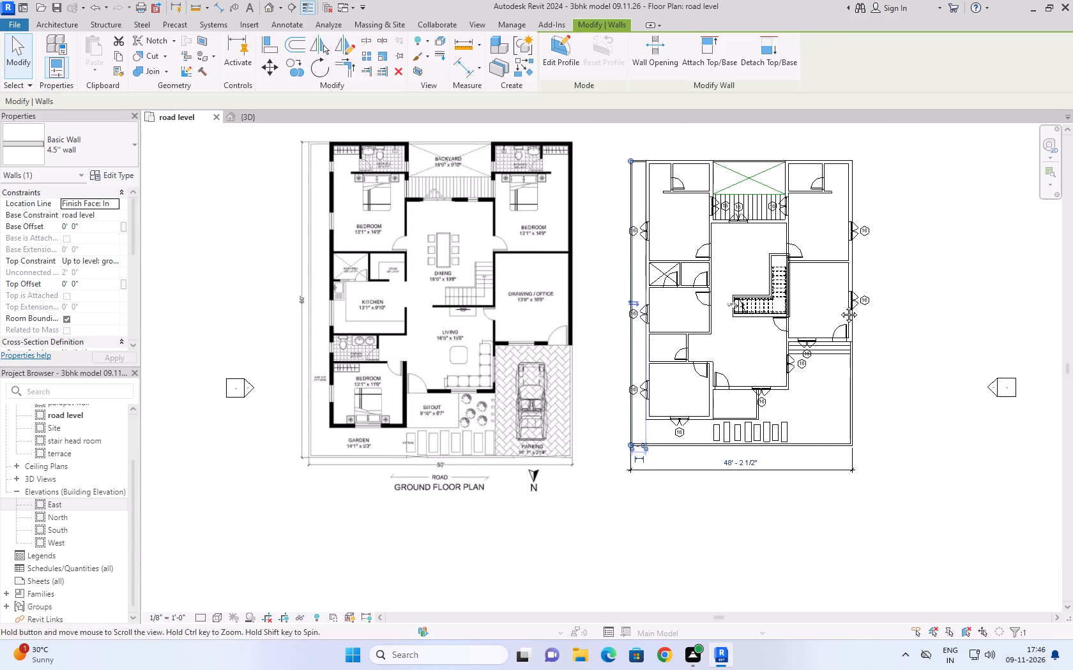
pyautogui.moveTo(839, 305); pyautogui.dragTo(761, 348, button='middle')
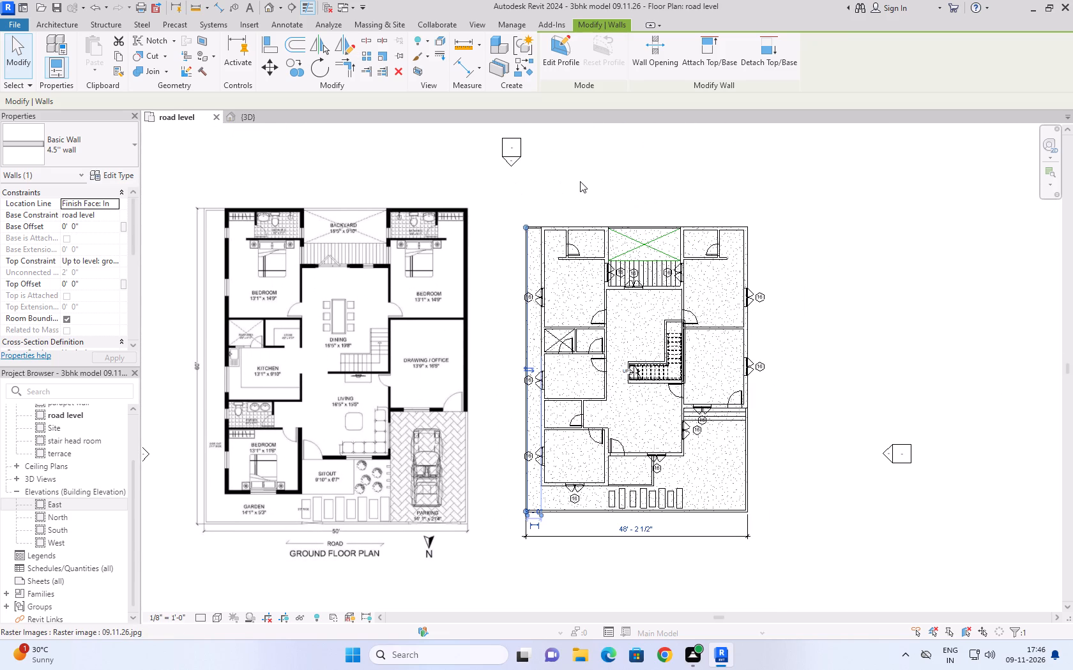
# Measure the parking area's width from the living room side wall to the compound wall with an aligned dimension, without placing it.
pyautogui.write('di')
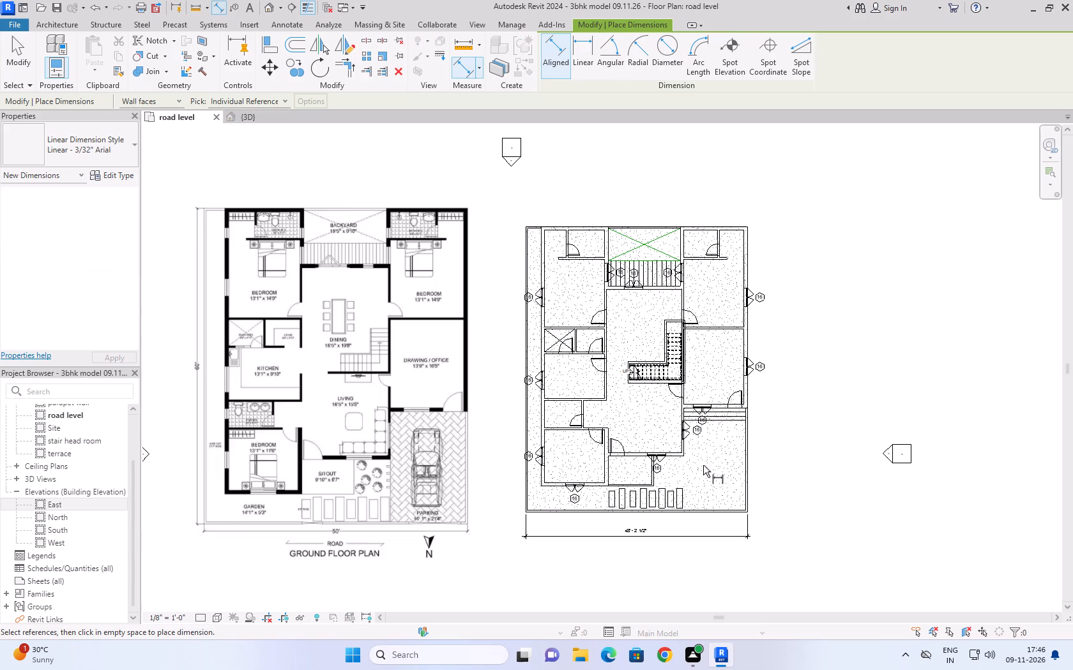
pyautogui.scroll(4, 703, 465)
pyautogui.click(669, 433)
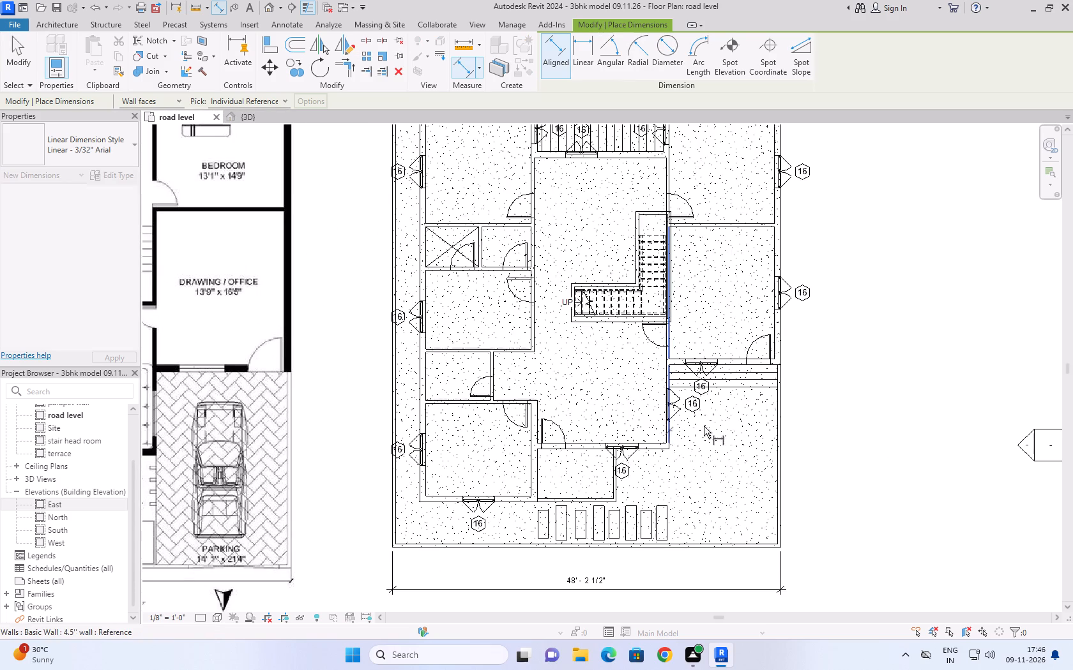
pyautogui.click(777, 422)
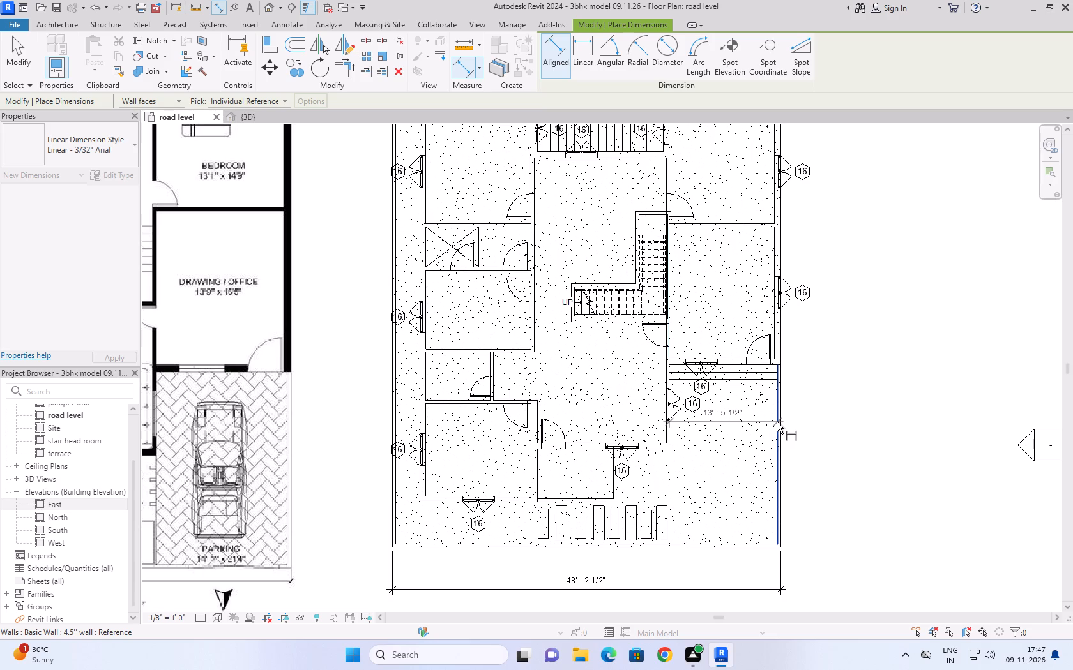
pyautogui.scroll(-3, 782, 416)
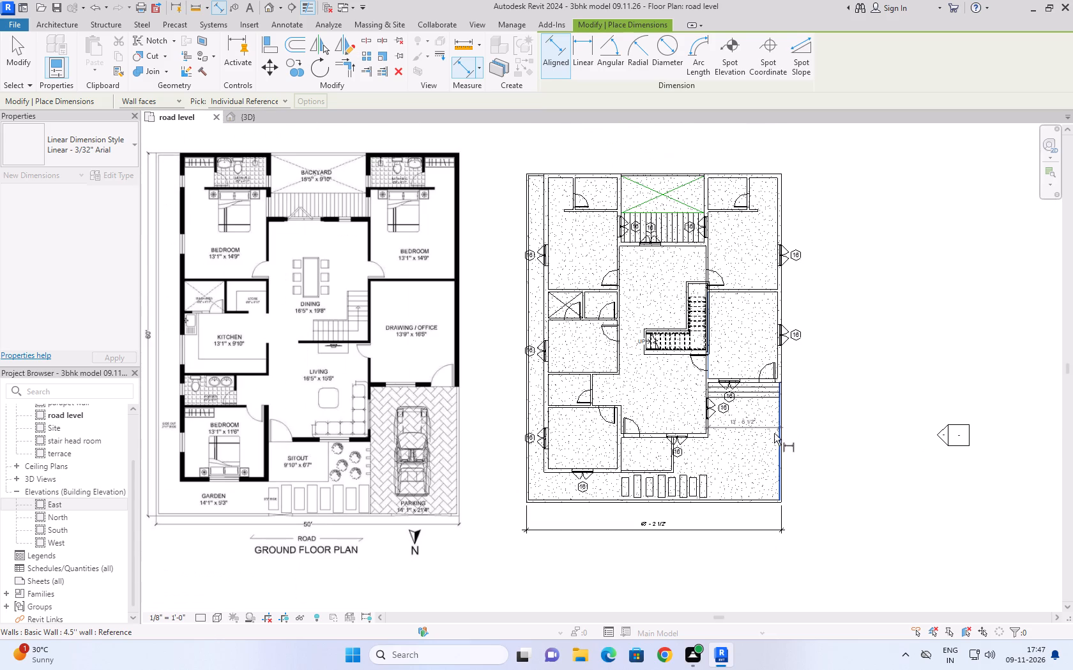
pyautogui.scroll(4, 781, 438)
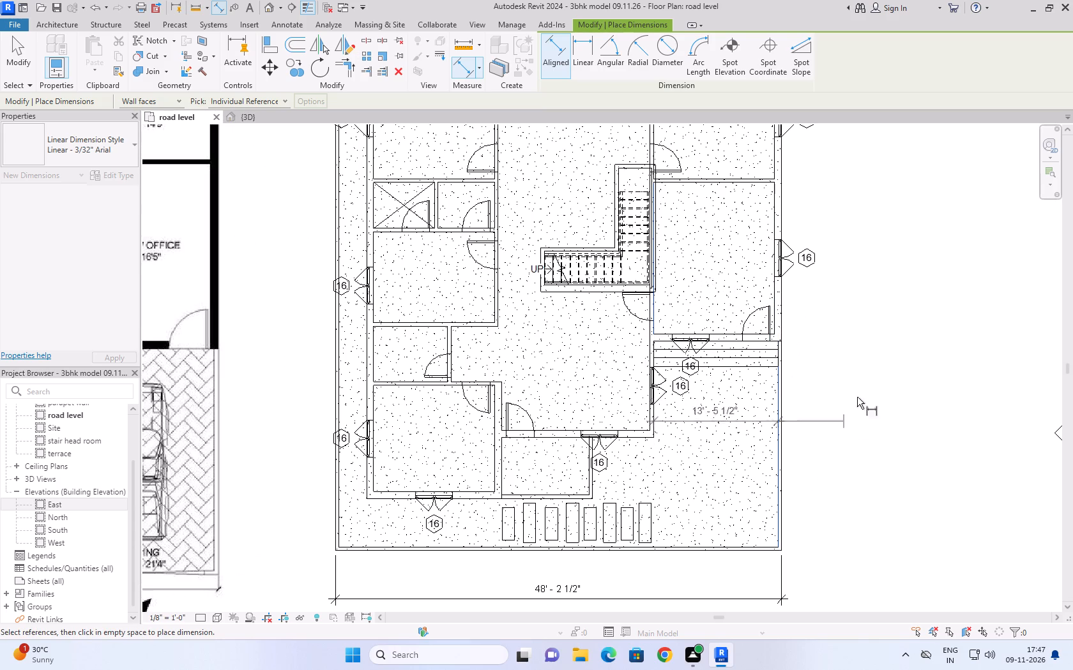
pyautogui.scroll(-2, 871, 378)
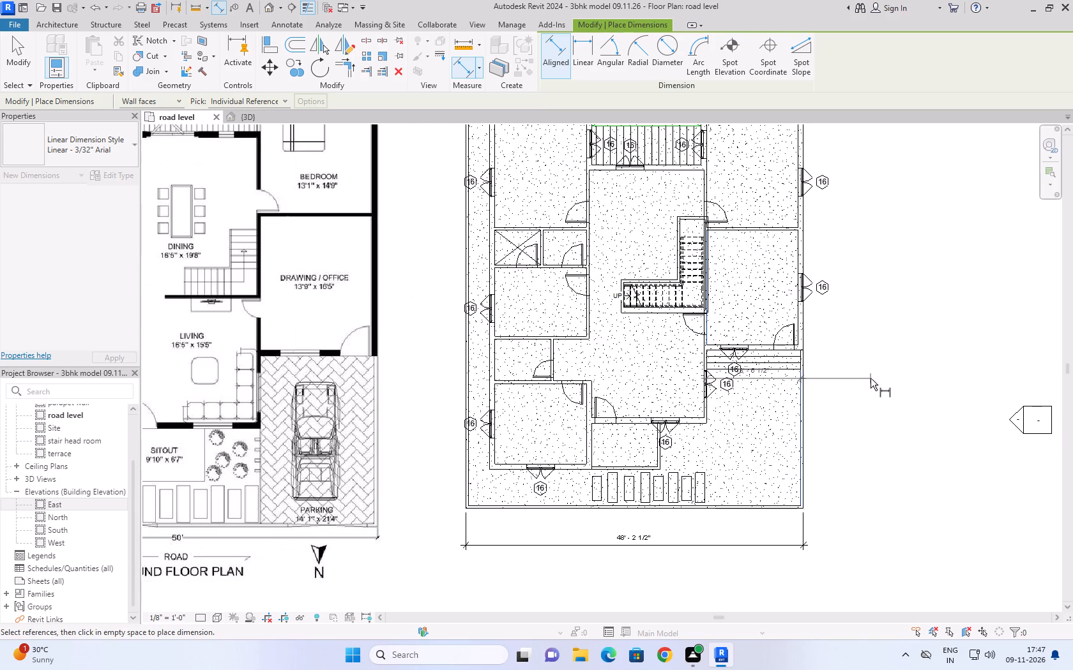
pyautogui.press('Escape')
# Measure the backyard's width between the two rear bedroom blocks with an aligned dimension and compare it with the reference plan.
pyautogui.scroll(-3, 871, 377)
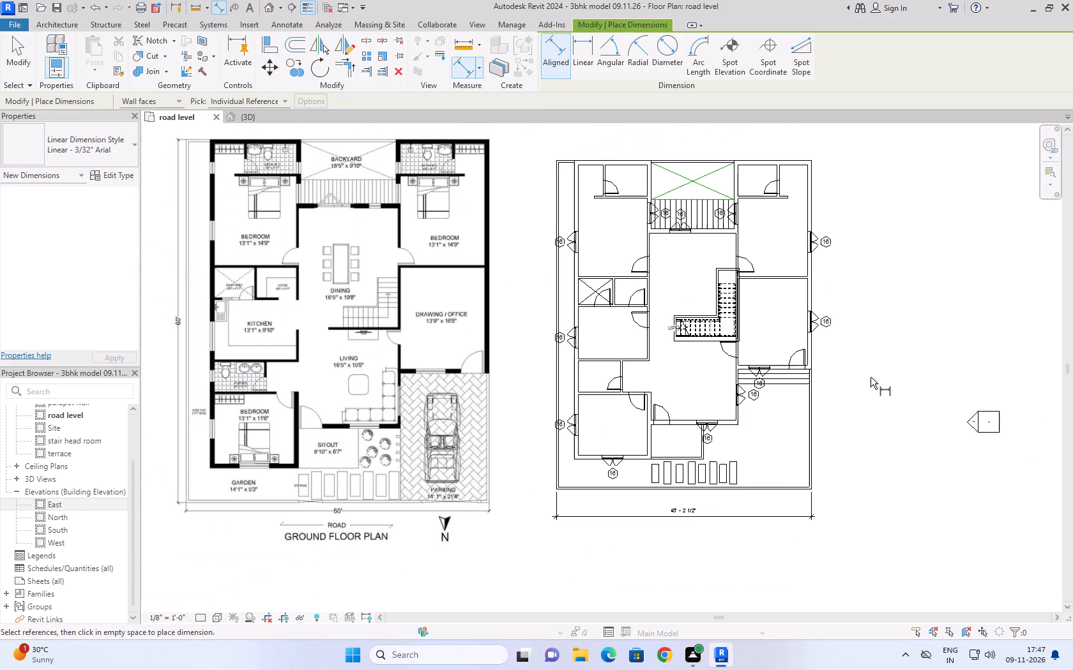
pyautogui.scroll(4, 365, 470)
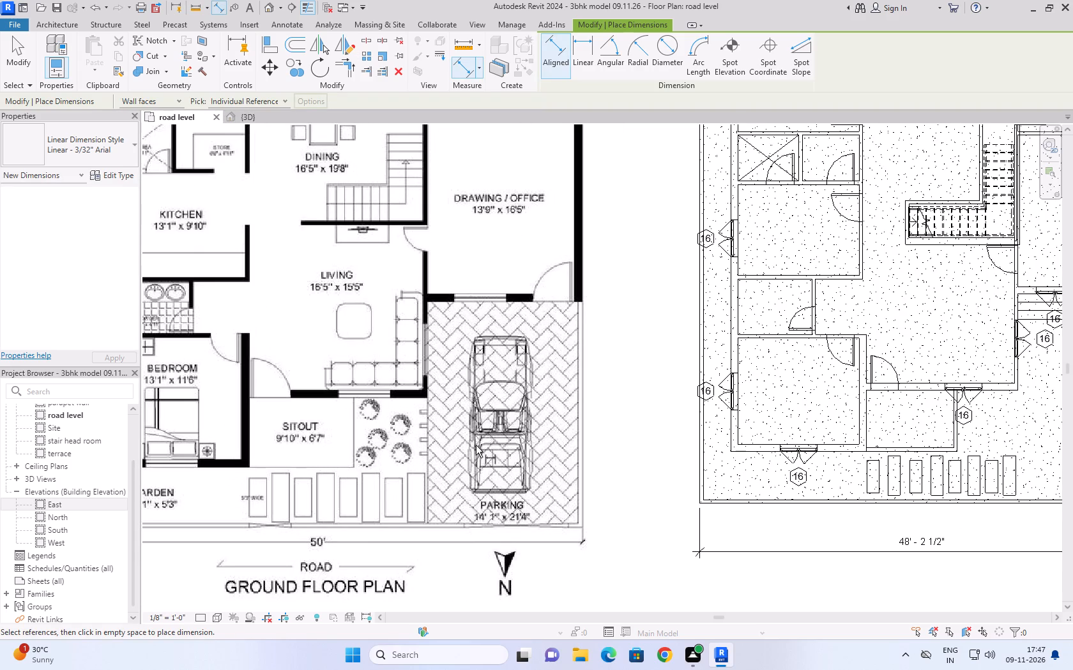
pyautogui.scroll(-4, 344, 542)
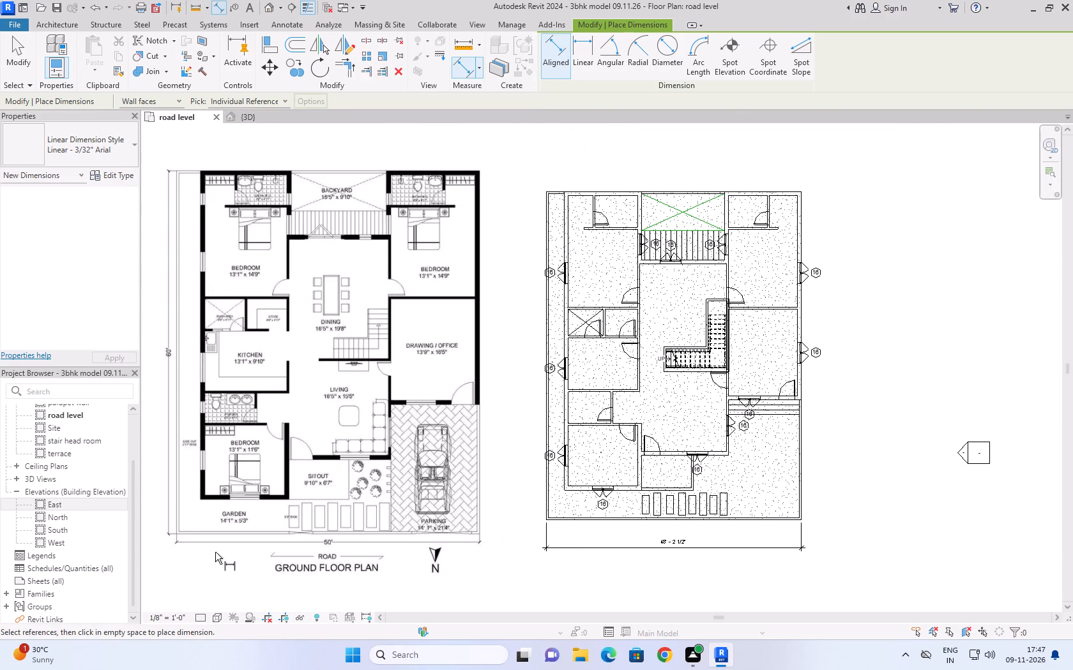
pyautogui.scroll(9, 672, 548)
pyautogui.scroll(-9, 672, 548)
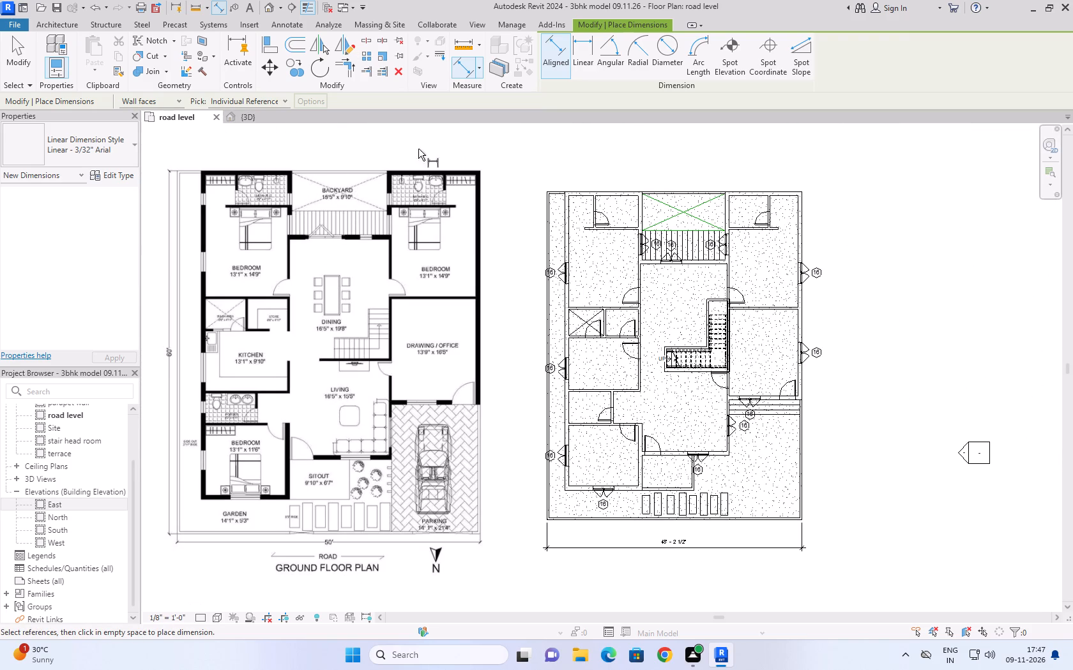
pyautogui.click(645, 213)
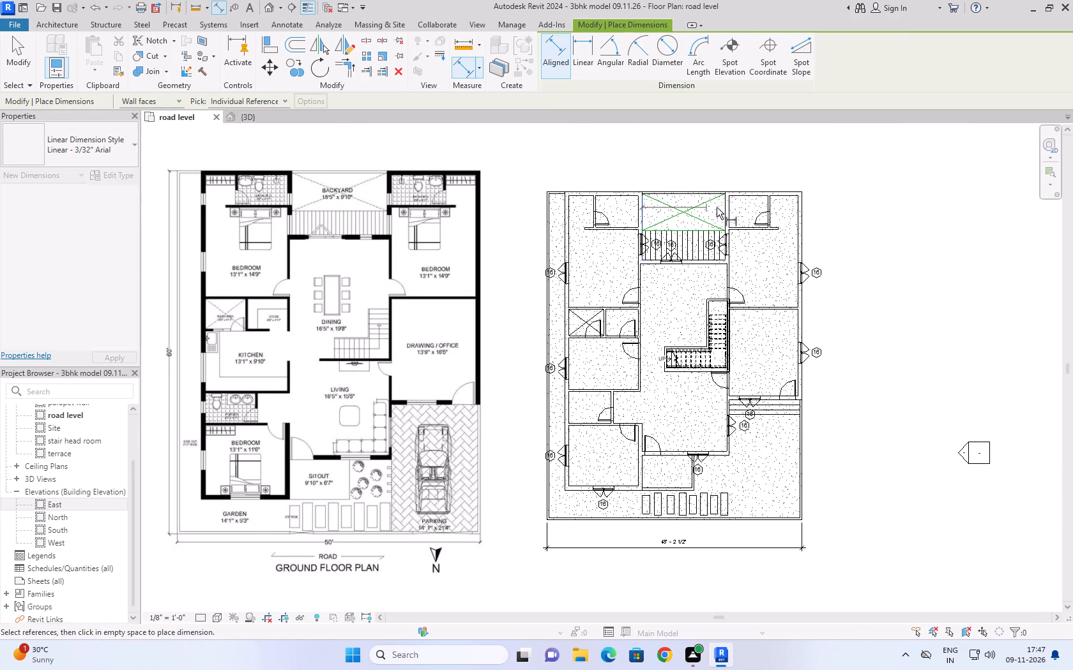
pyautogui.click(726, 208)
pyautogui.scroll(4, 721, 177)
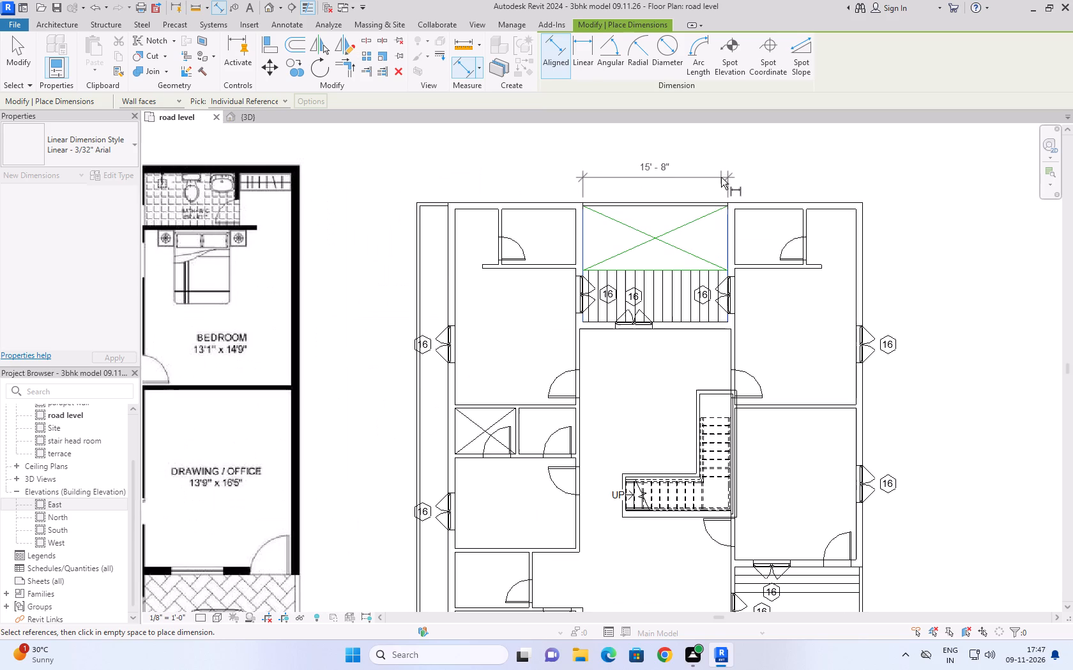
pyautogui.moveTo(721, 177); pyautogui.dragTo(789, 213, button='middle')
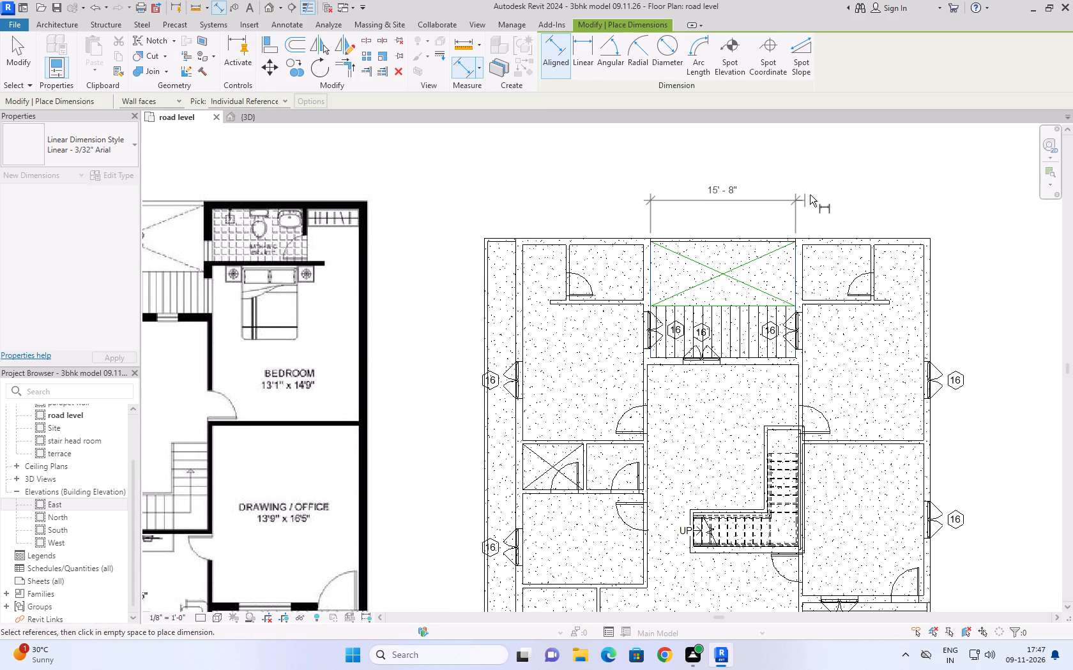
pyautogui.scroll(-2, 811, 194)
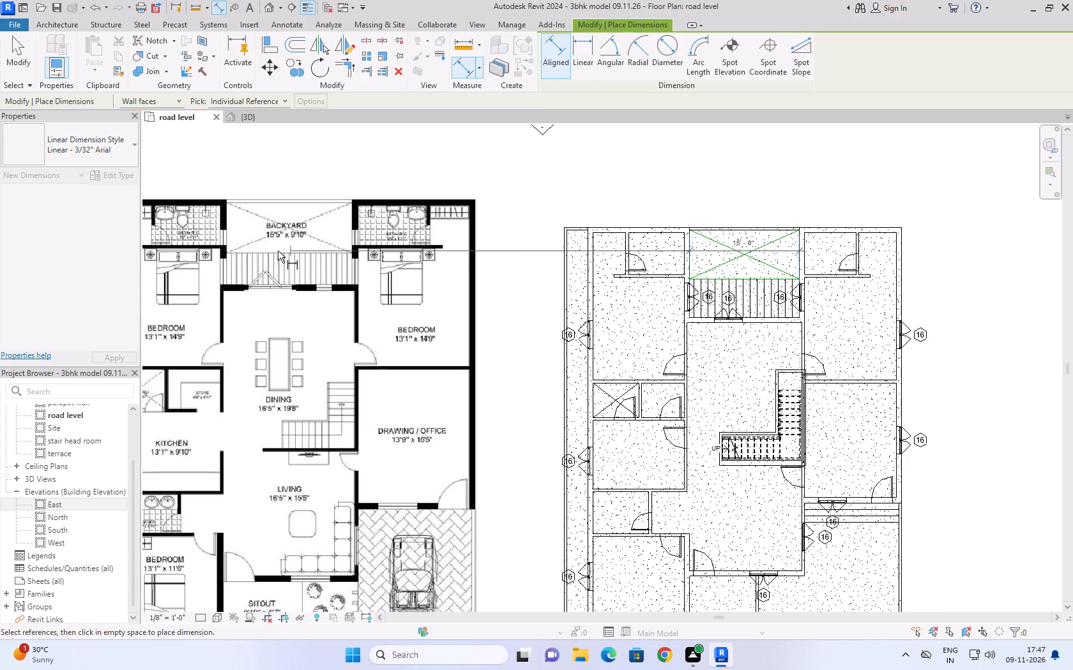
pyautogui.scroll(9, 273, 249)
pyautogui.scroll(-13, 273, 249)
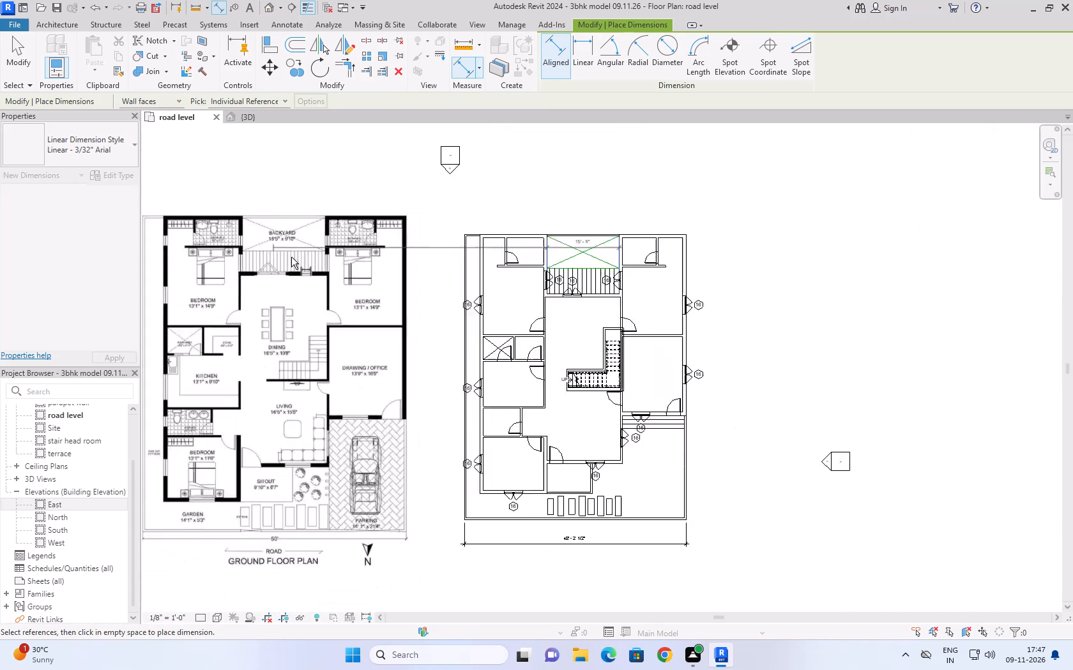
# Compare the pending backyard width dimension with the dining and backyard widths on the reference ground floor plan, without placing it.
pyautogui.scroll(4, 560, 239)
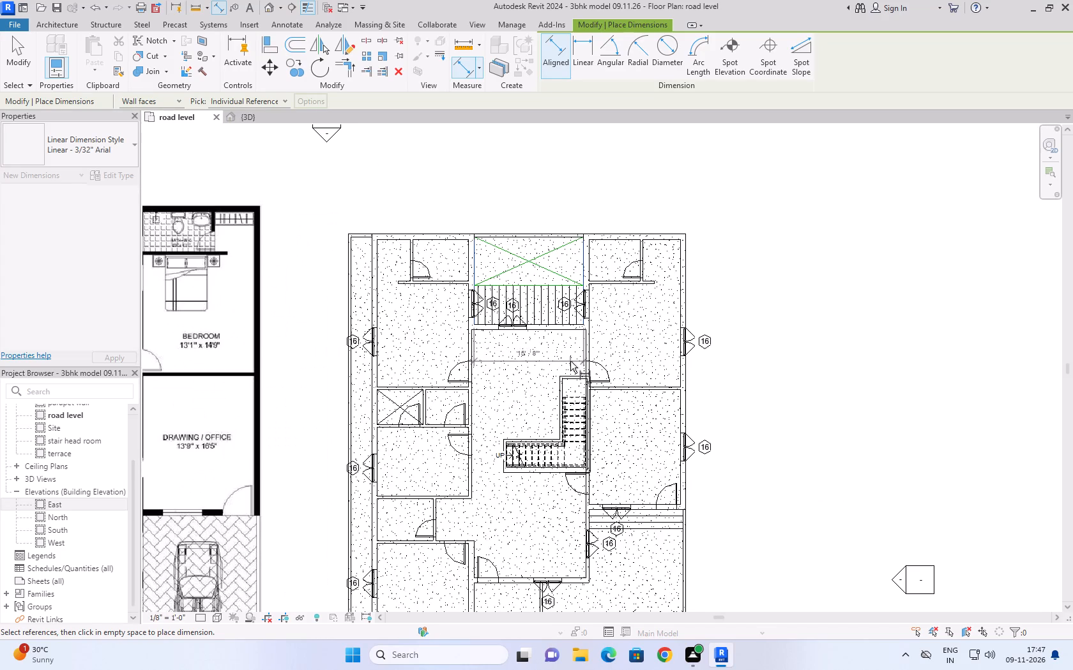
pyautogui.scroll(-5, 609, 295)
pyautogui.scroll(9, 328, 367)
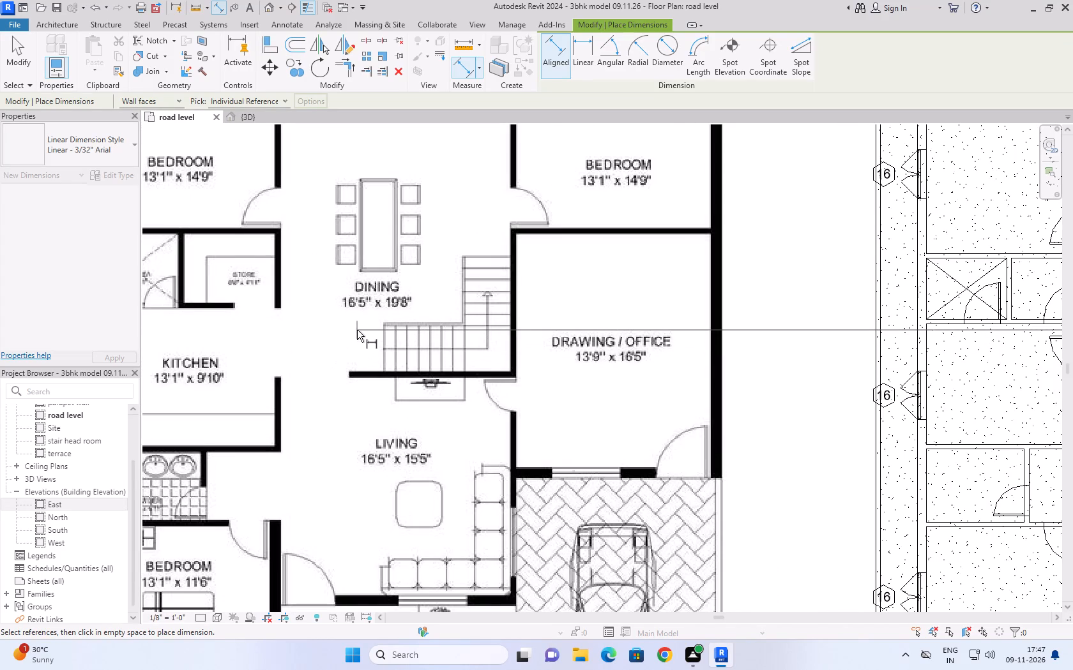
pyautogui.scroll(-5, 357, 330)
pyautogui.scroll(4, 770, 271)
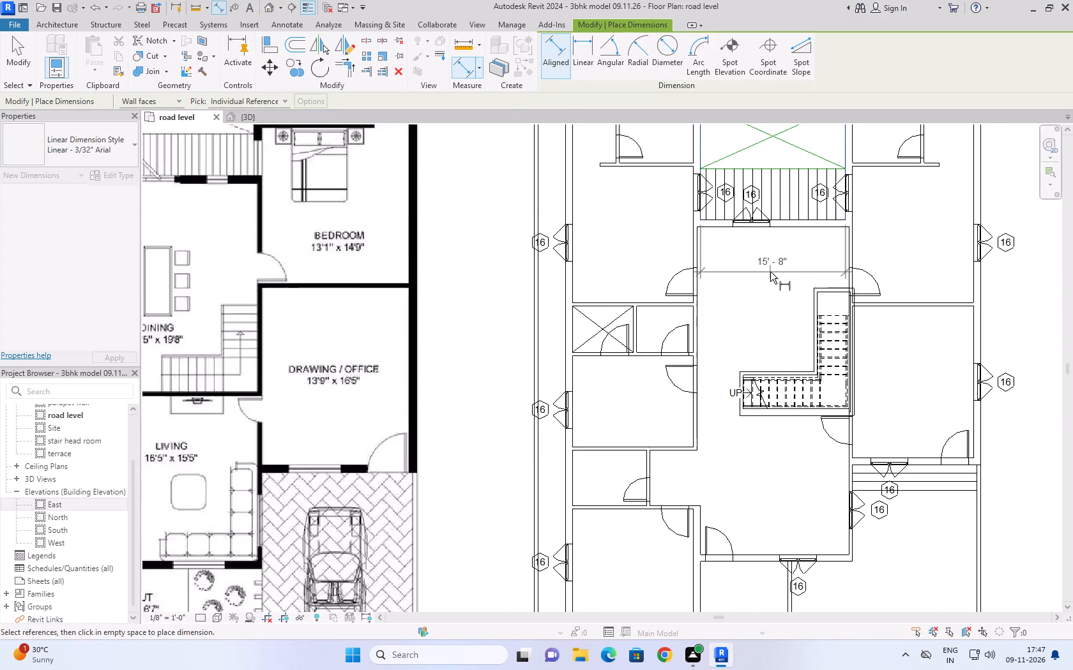
pyautogui.scroll(3, 770, 272)
pyautogui.moveTo(802, 260); pyautogui.dragTo(724, 311, button='middle')
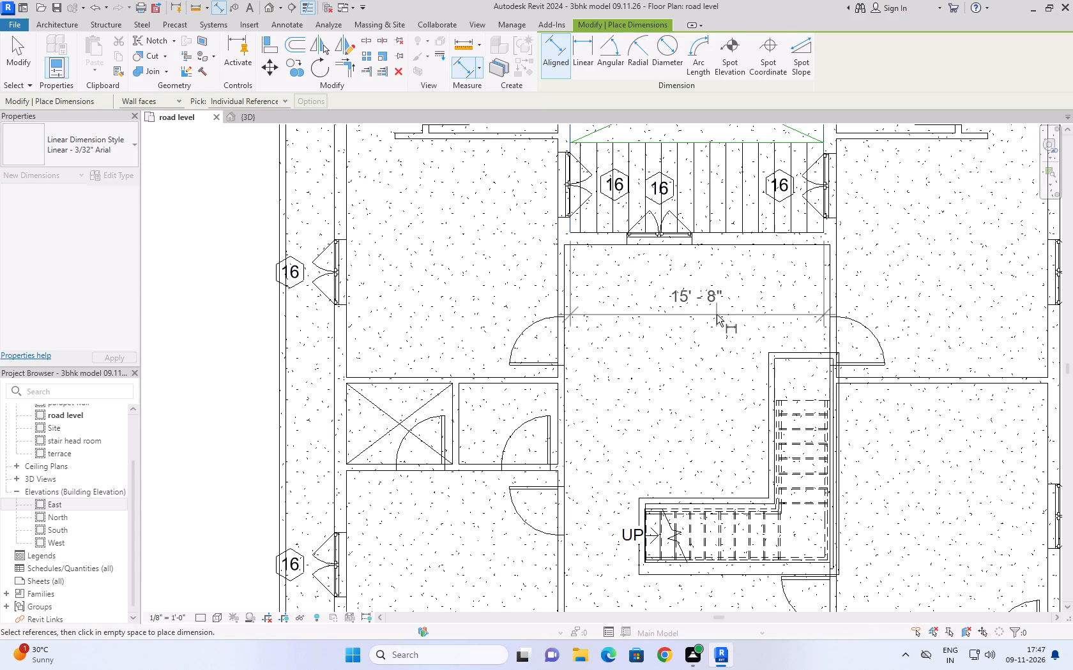
pyautogui.scroll(-5, 717, 315)
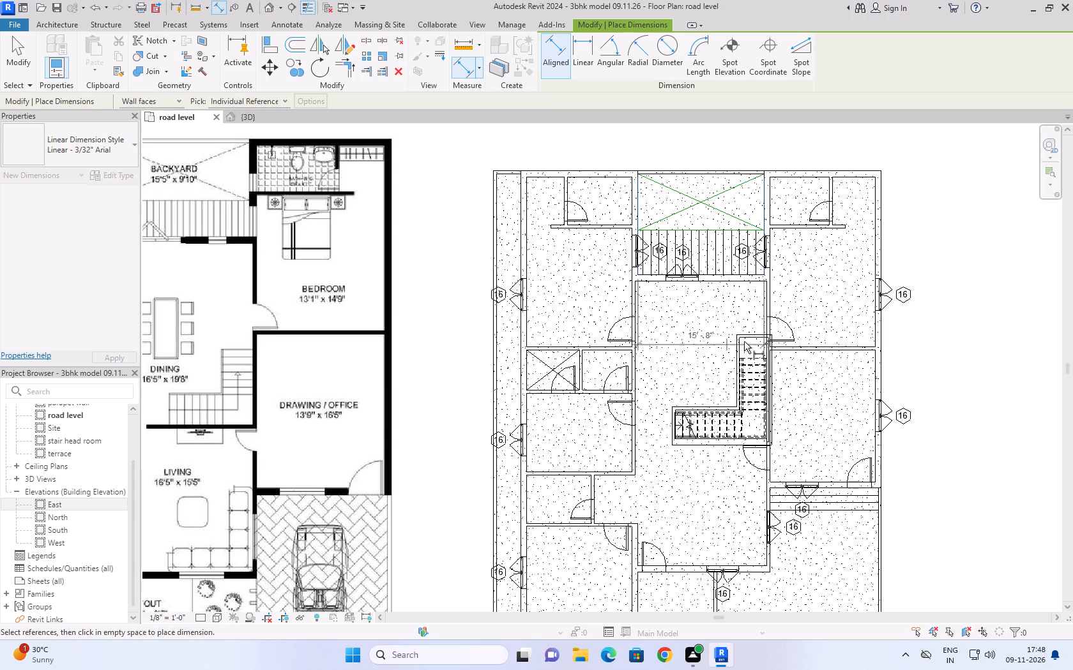
pyautogui.scroll(4, 797, 338)
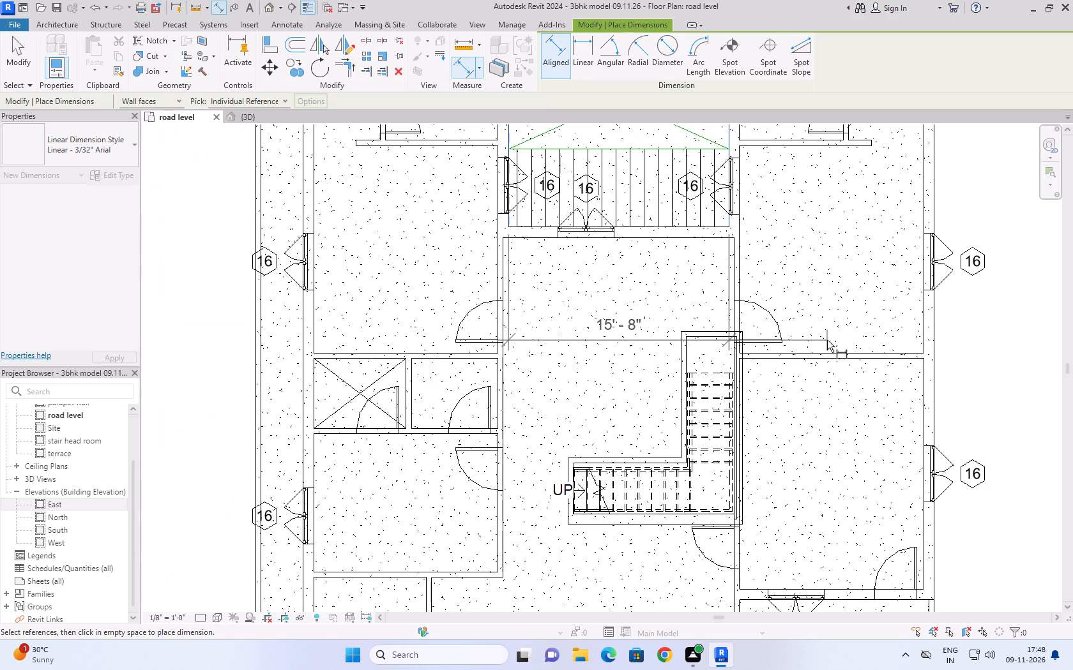
pyautogui.press('Escape')
# Place an aligned dimension across the backyard, between the walls of the two rear bedroom blocks, beyond the rear compound wall.
pyautogui.scroll(3, 698, 461)
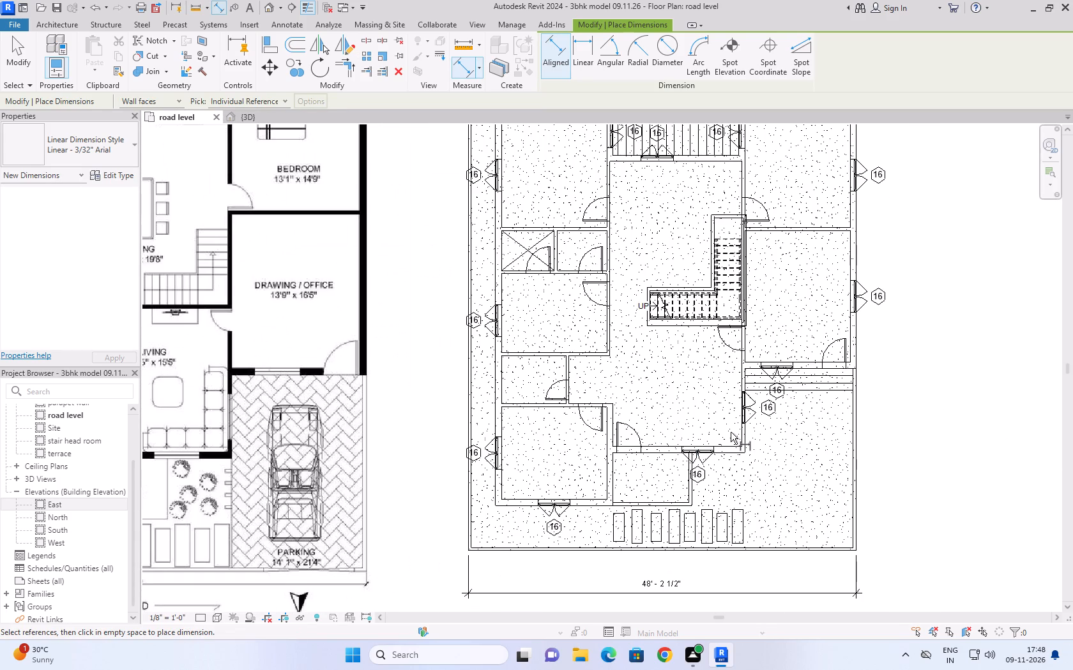
pyautogui.scroll(-3, 731, 432)
pyautogui.scroll(3, 732, 295)
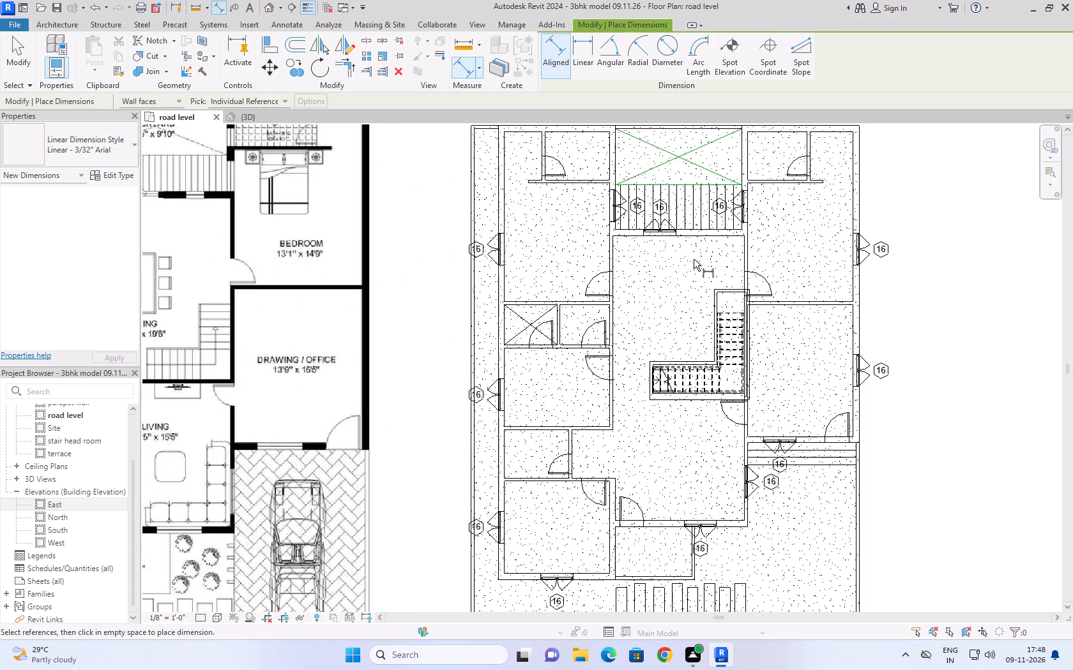
pyautogui.scroll(-2, 694, 259)
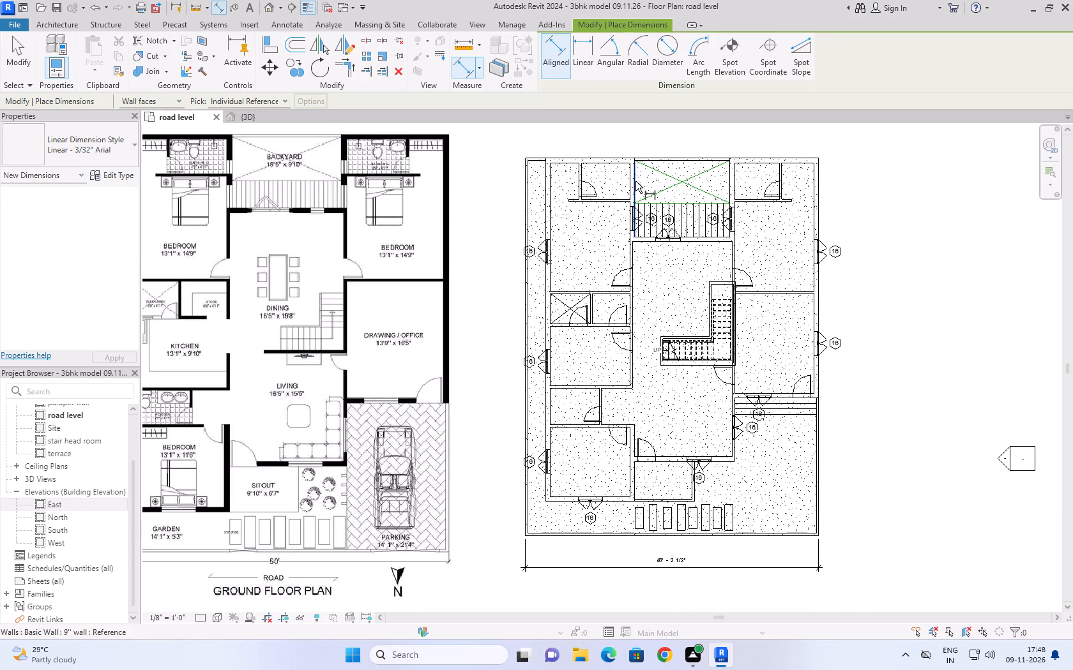
pyautogui.click(635, 181)
pyautogui.click(728, 177)
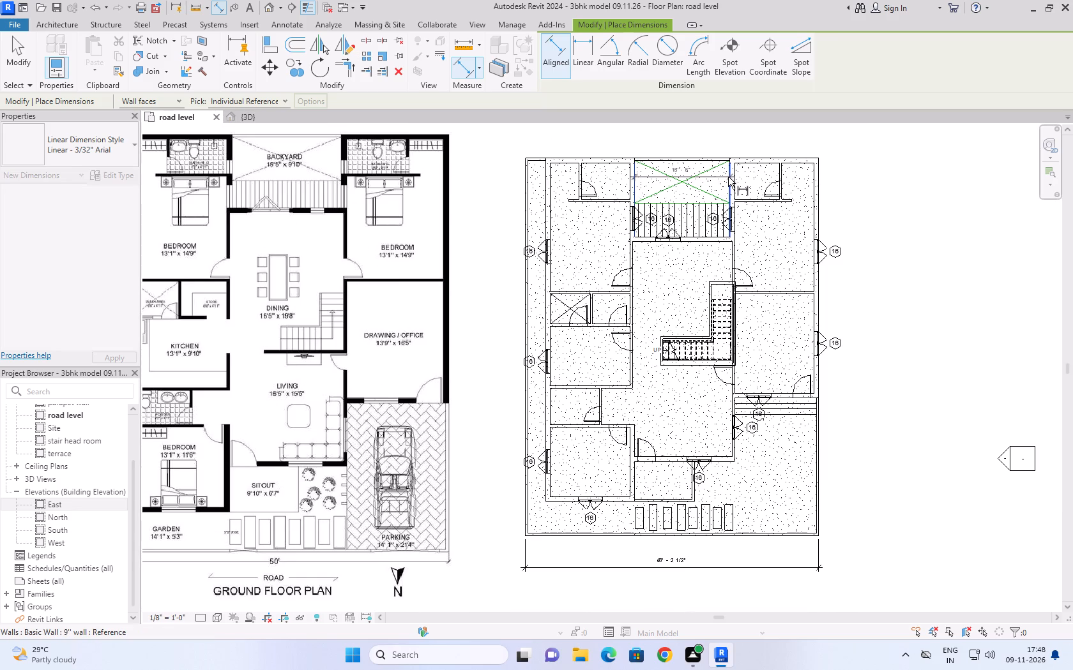
pyautogui.click(726, 145)
pyautogui.scroll(4, 704, 137)
pyautogui.moveTo(704, 137); pyautogui.dragTo(696, 188, button='middle')
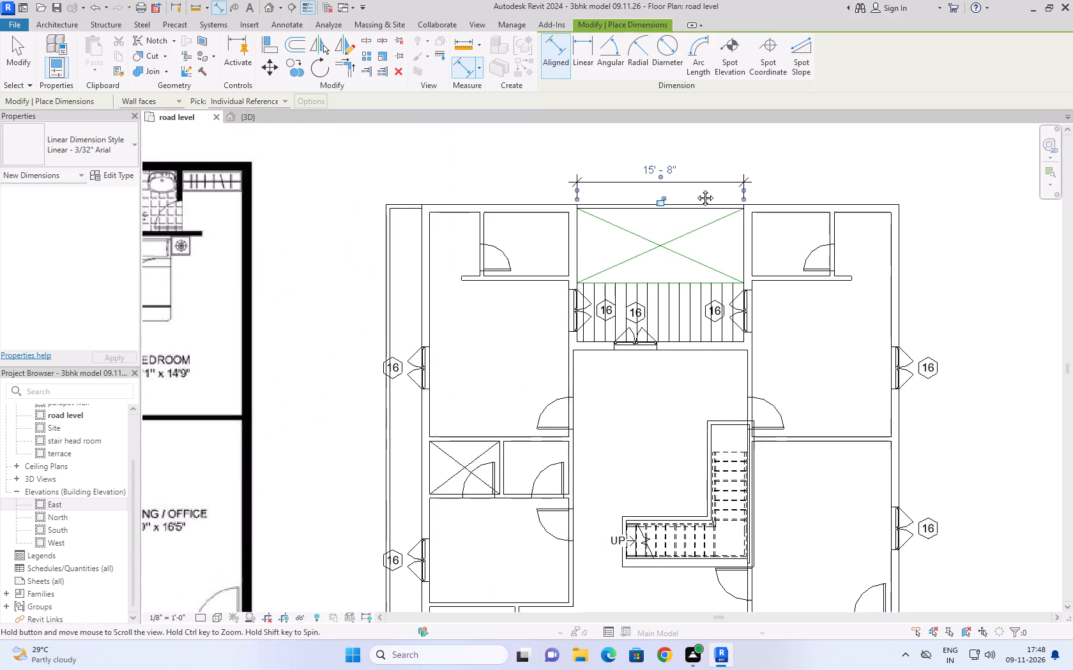
pyautogui.moveTo(696, 188); pyautogui.dragTo(685, 241, button='middle')
pyautogui.click(651, 242)
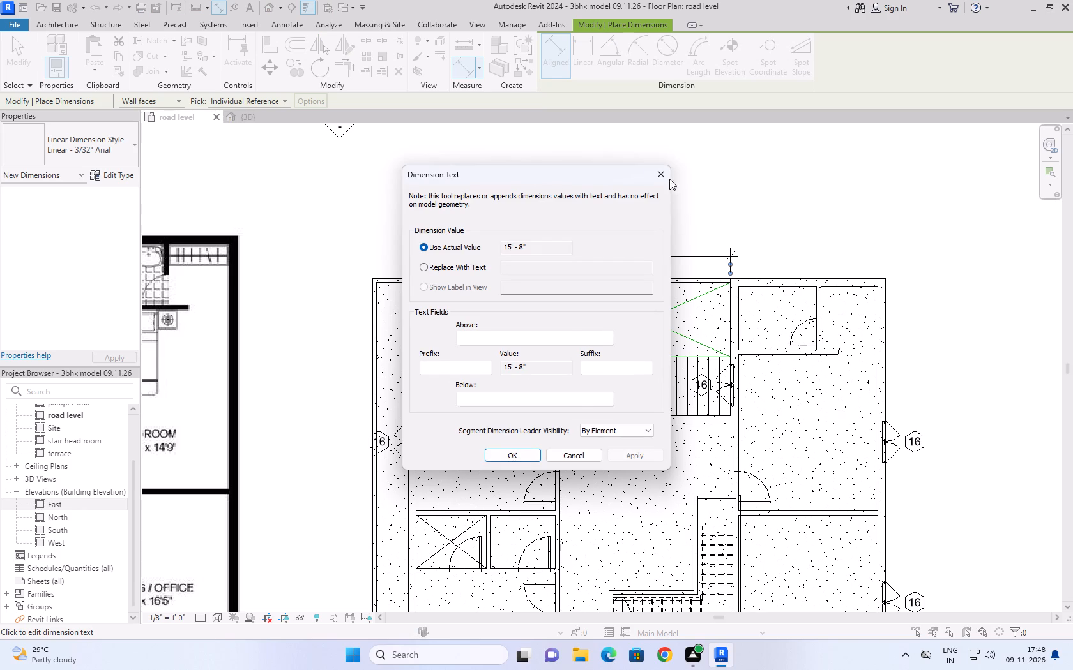
pyautogui.click(667, 174)
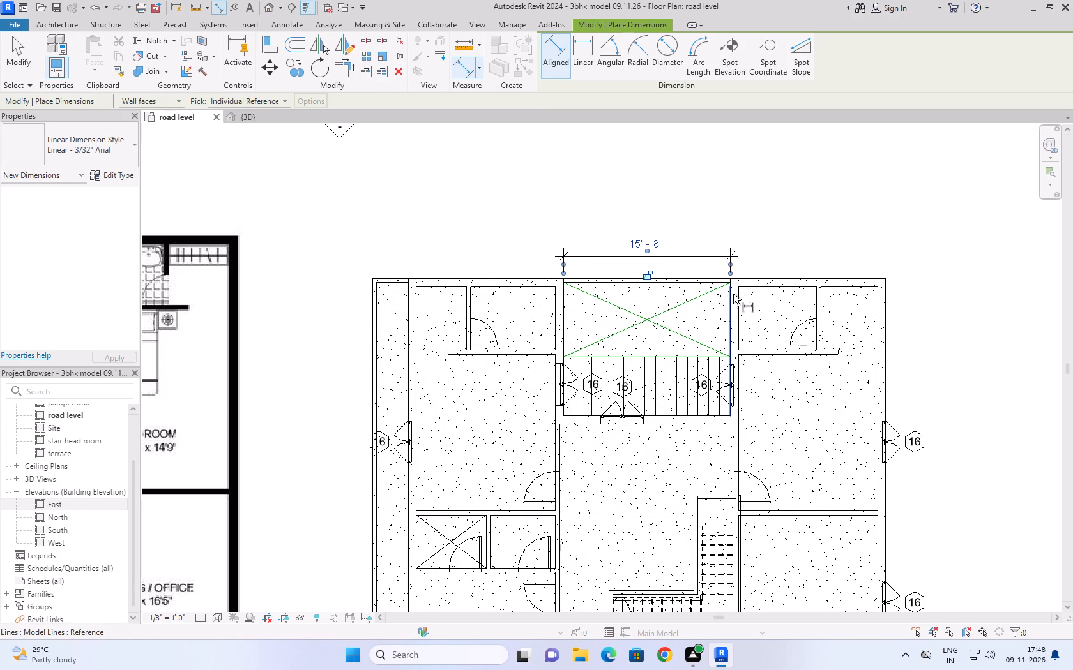
pyautogui.click(20, 63)
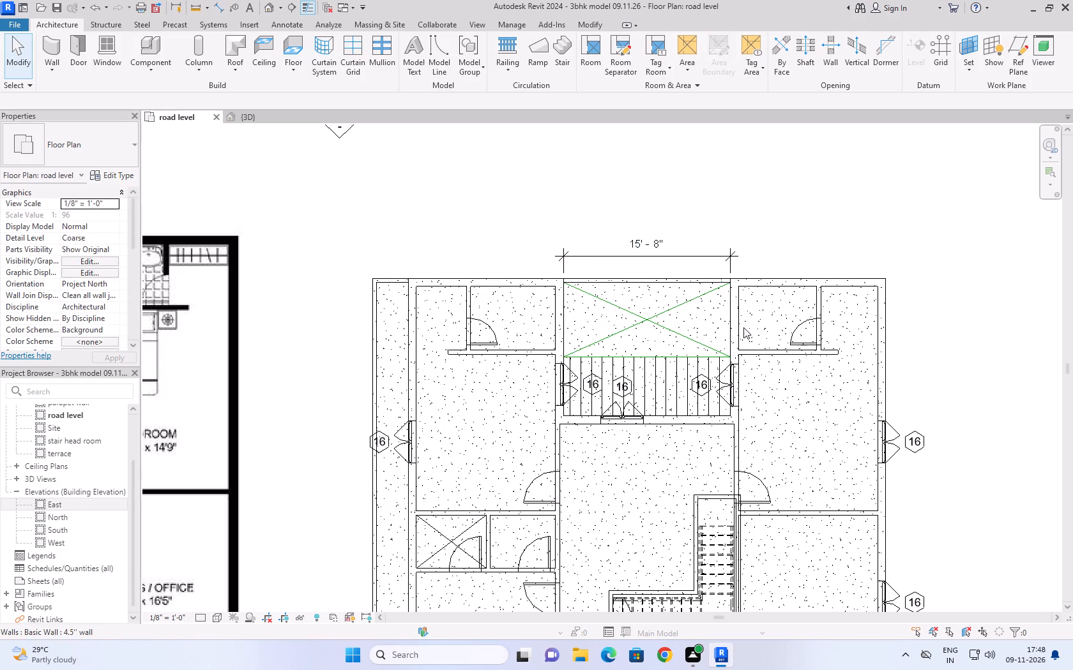
# Move the 9'' wall between the backyard and the drawing-side rear bedroom by setting the backyard width to 15' 5''.
pyautogui.click(737, 320)
pyautogui.click(658, 248)
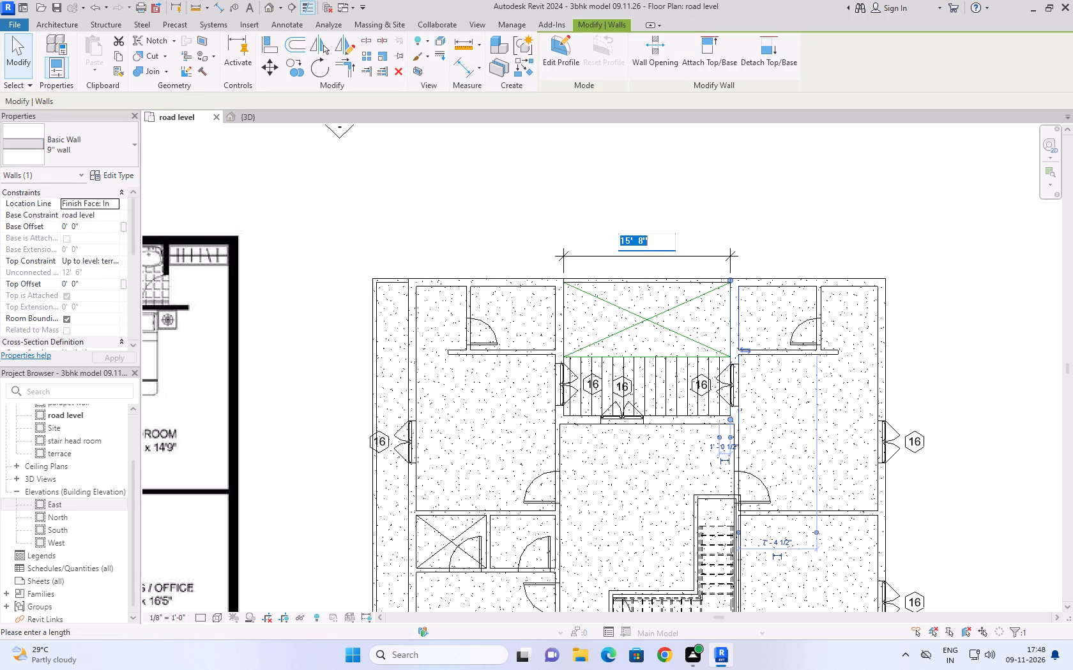
pyautogui.scroll(-2, 730, 223)
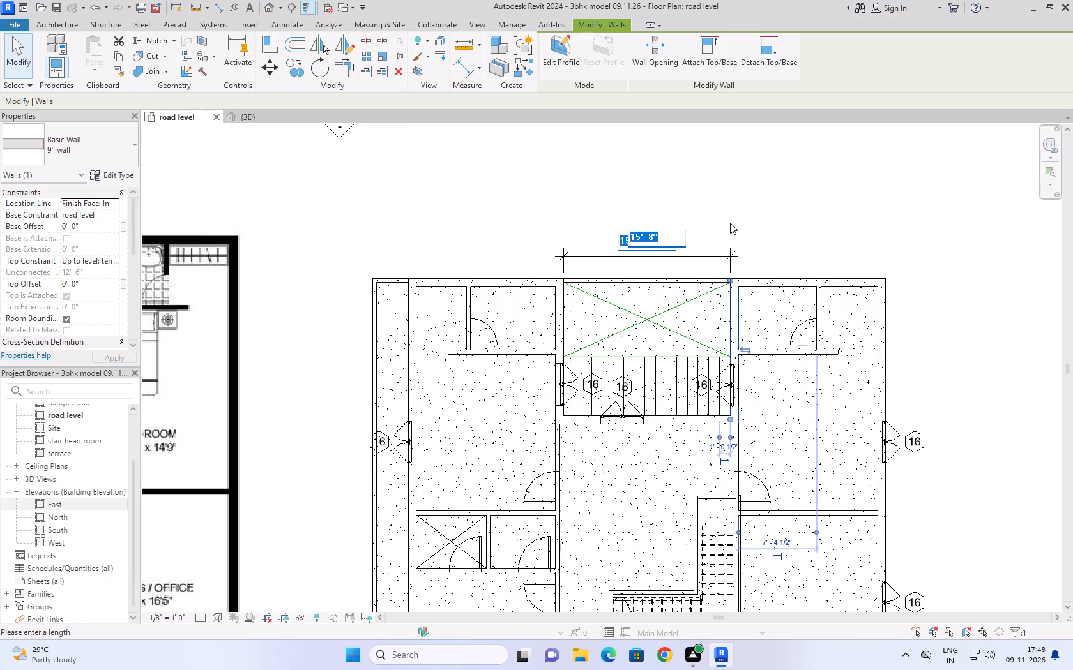
pyautogui.scroll(-1, 730, 223)
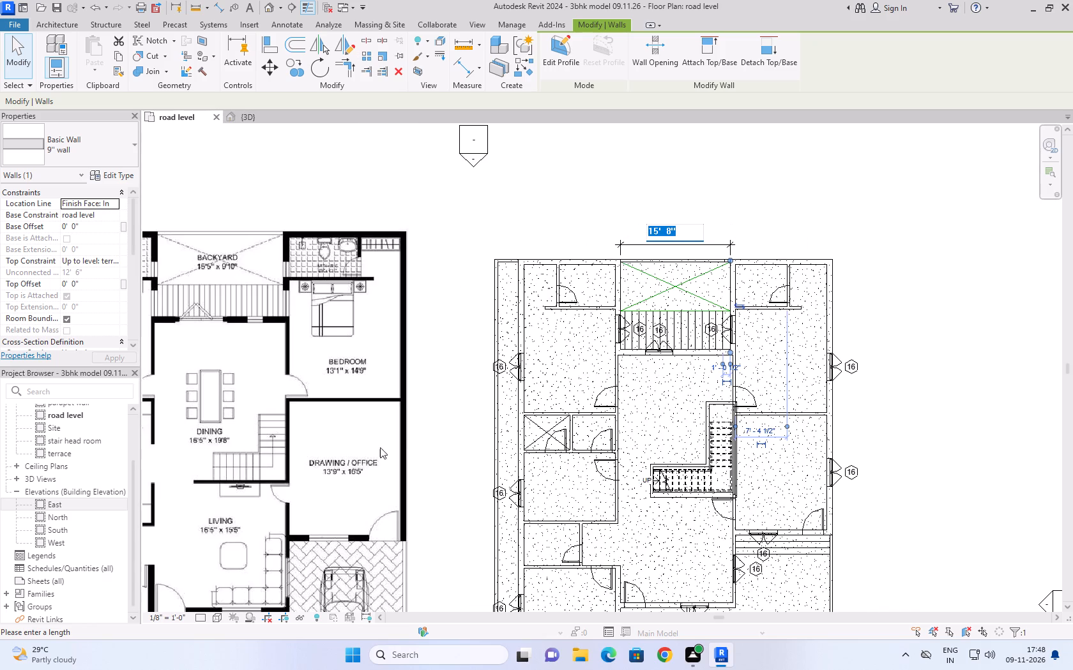
pyautogui.scroll(-2, 279, 329)
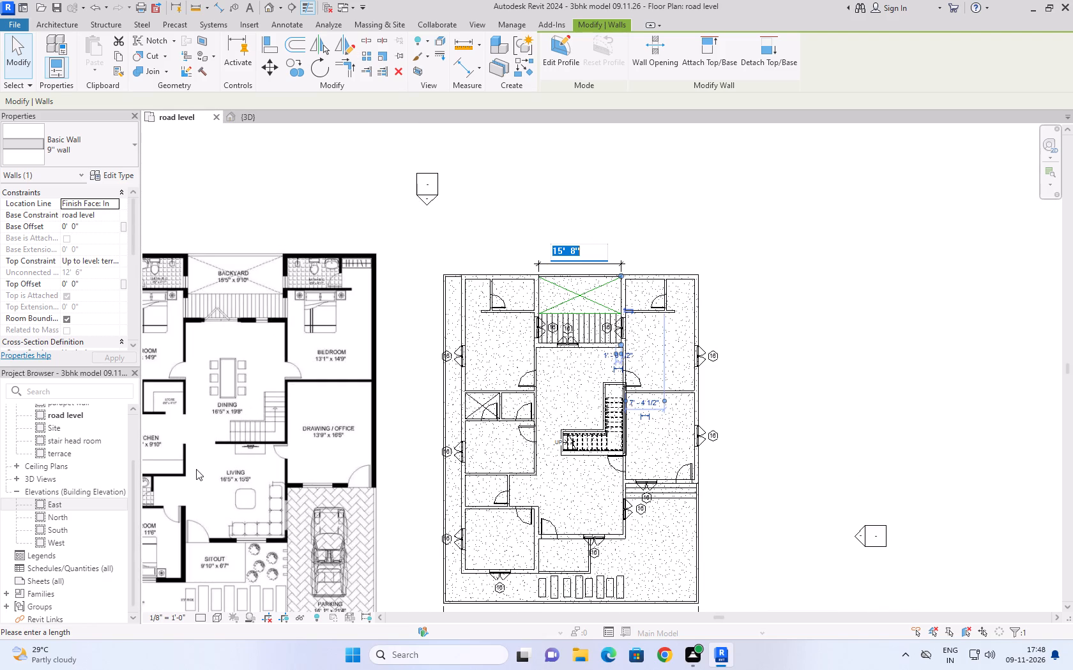
pyautogui.scroll(5, 201, 425)
pyautogui.scroll(-2, 284, 276)
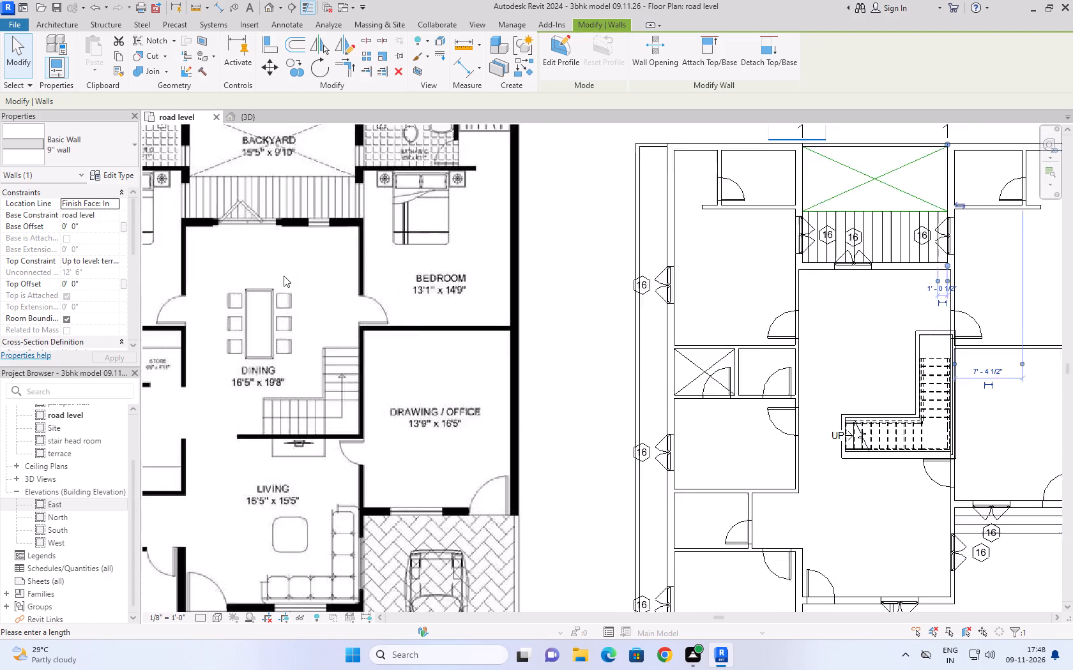
pyautogui.scroll(-1, 284, 276)
pyautogui.scroll(2, 255, 193)
pyautogui.moveTo(285, 184); pyautogui.dragTo(146, 268, button='middle')
pyautogui.click(761, 219)
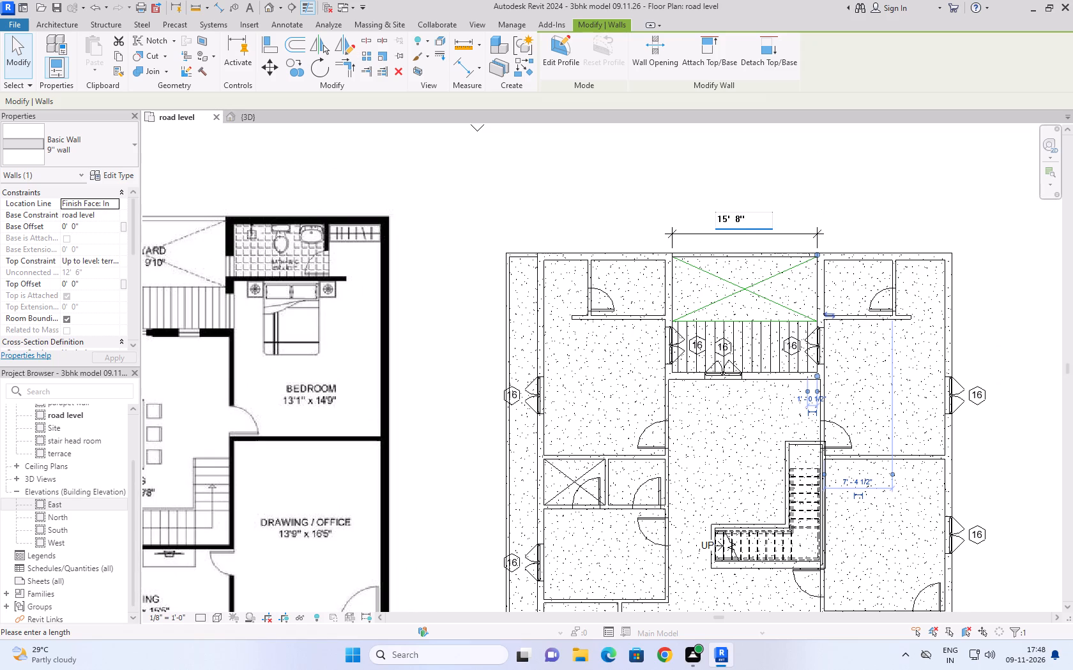
pyautogui.click(761, 219)
pyautogui.write("5''")
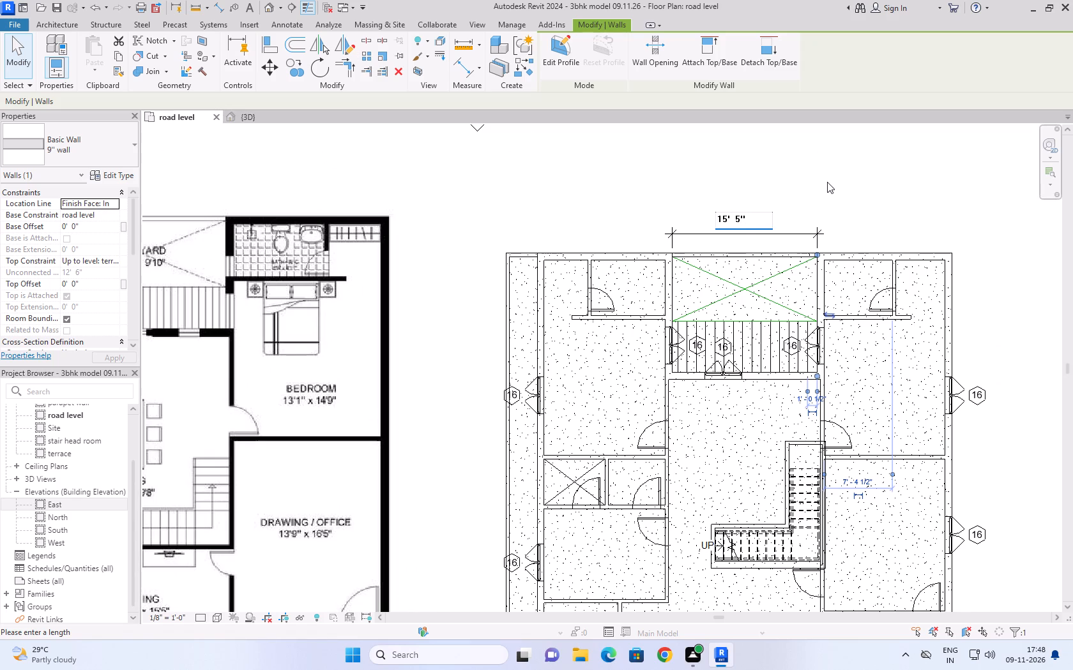
pyautogui.click(827, 182)
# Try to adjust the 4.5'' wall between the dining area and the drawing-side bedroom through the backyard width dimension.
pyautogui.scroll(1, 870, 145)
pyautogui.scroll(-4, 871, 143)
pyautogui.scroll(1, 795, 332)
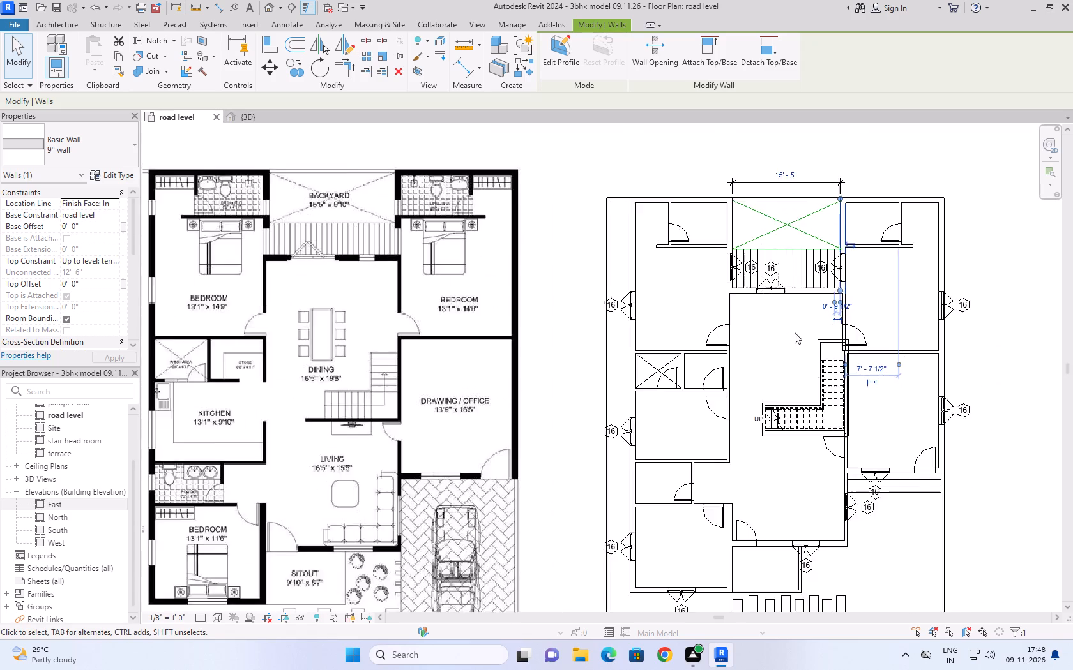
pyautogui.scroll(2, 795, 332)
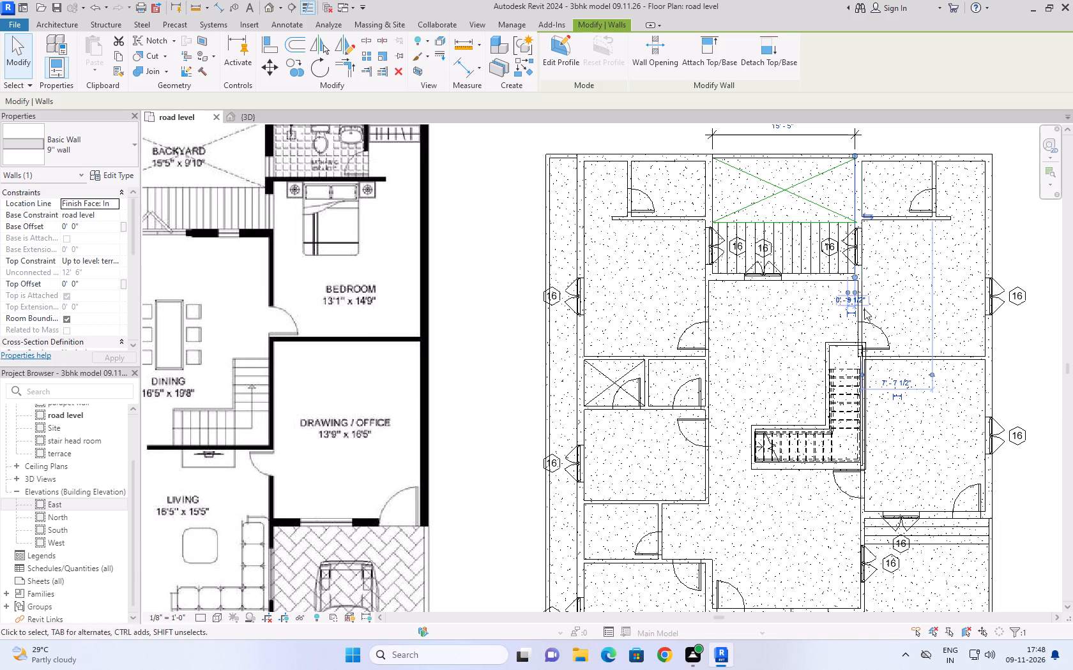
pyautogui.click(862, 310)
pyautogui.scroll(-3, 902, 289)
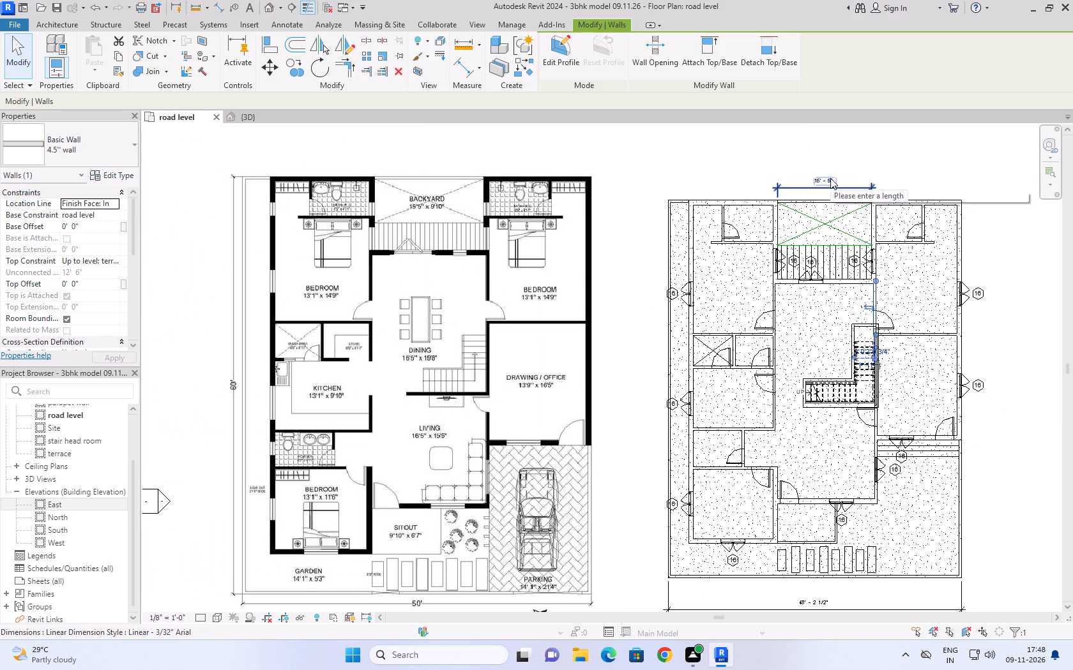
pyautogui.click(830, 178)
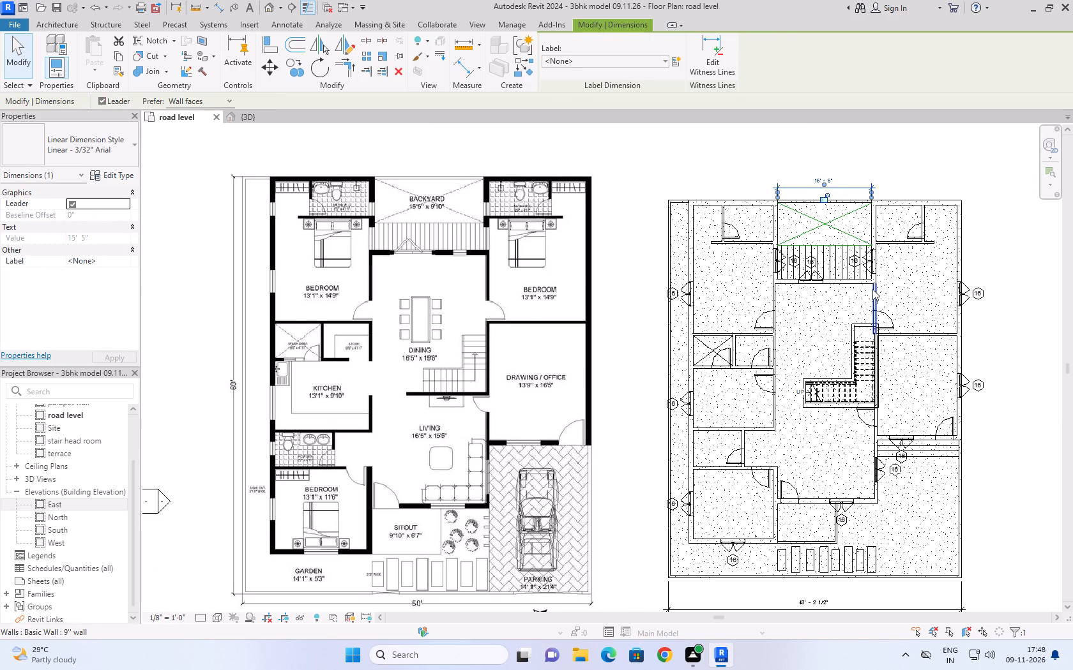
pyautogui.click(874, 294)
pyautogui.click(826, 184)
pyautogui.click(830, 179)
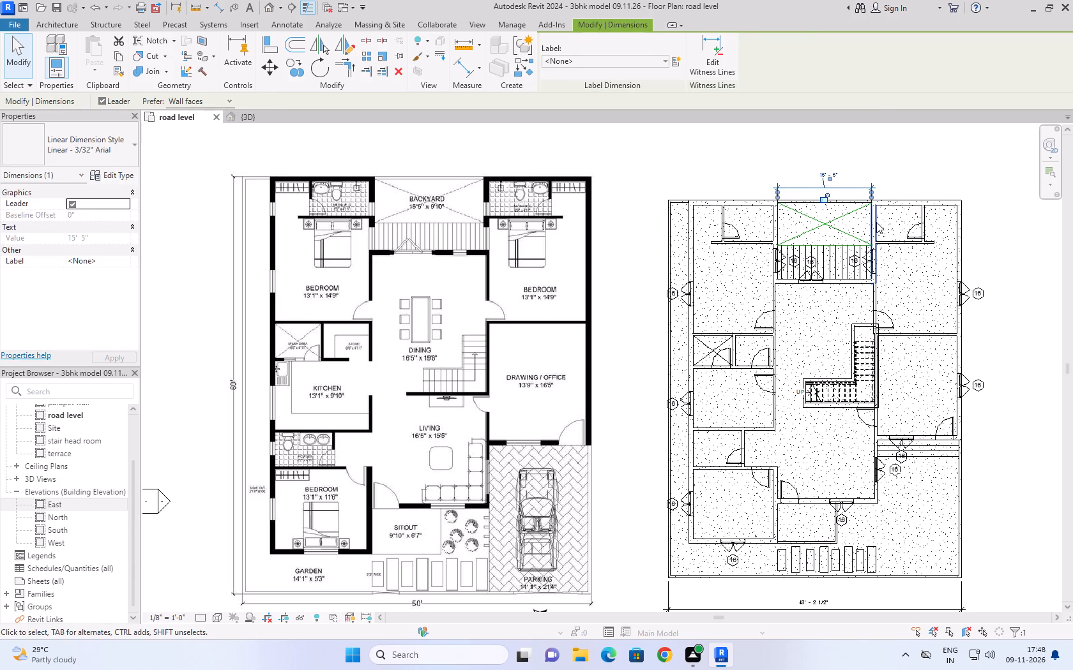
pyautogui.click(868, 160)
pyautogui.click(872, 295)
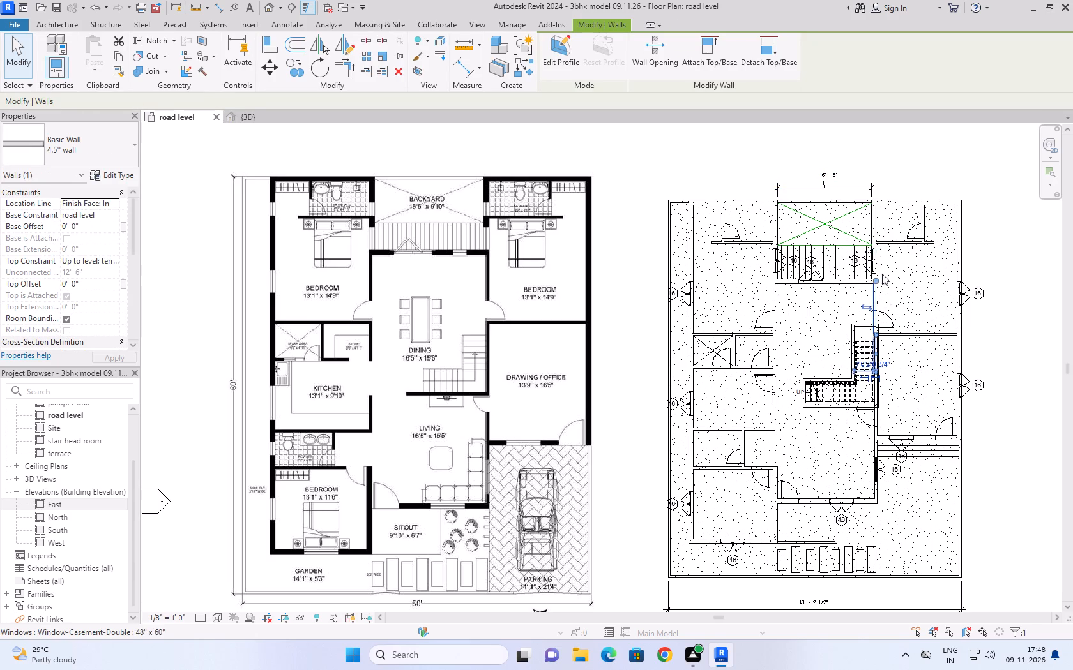
# Delete the backyard width dimension beyond the rear compound wall.
pyautogui.click(828, 182)
pyautogui.press('Delete')
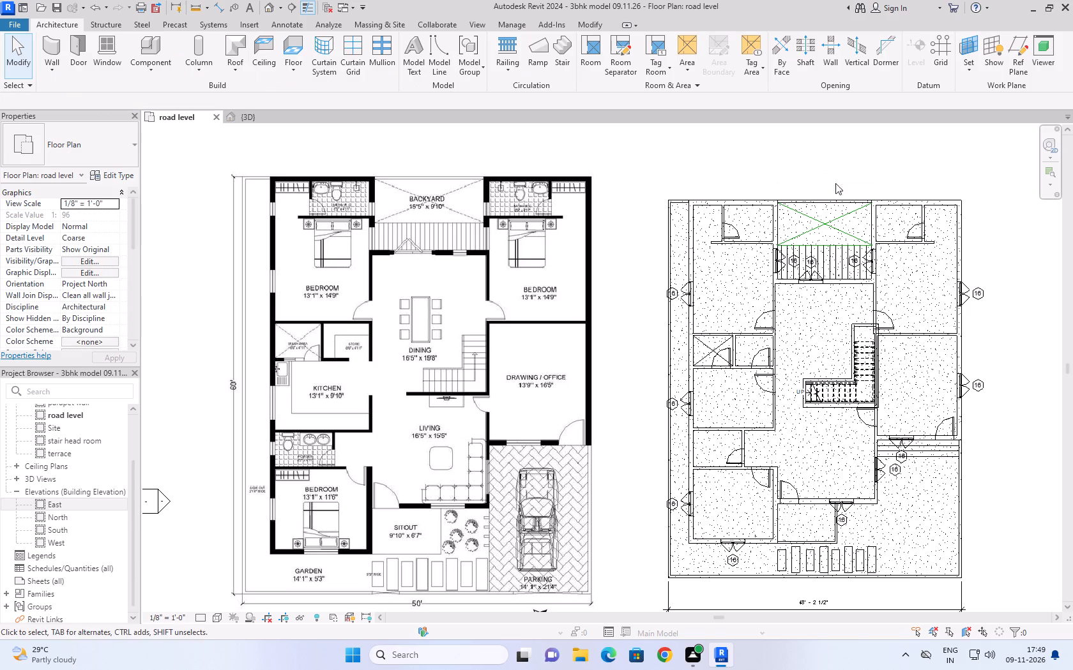
# Measure the dining area's width between its two side walls with an aligned dimension, without placing it.
pyautogui.write('di')
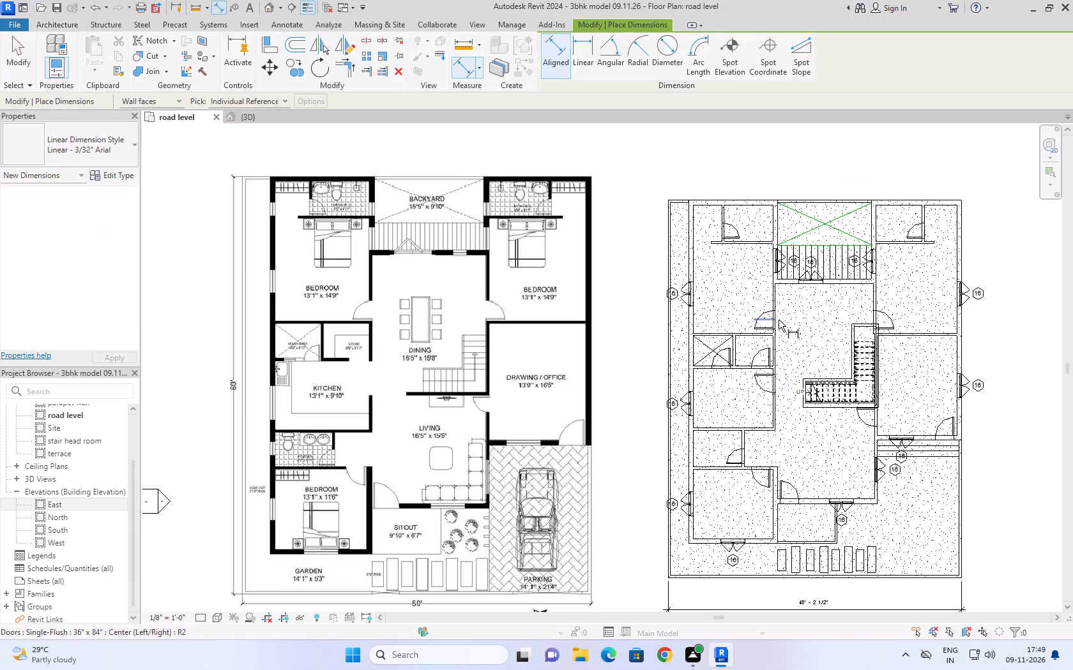
pyautogui.scroll(6, 776, 307)
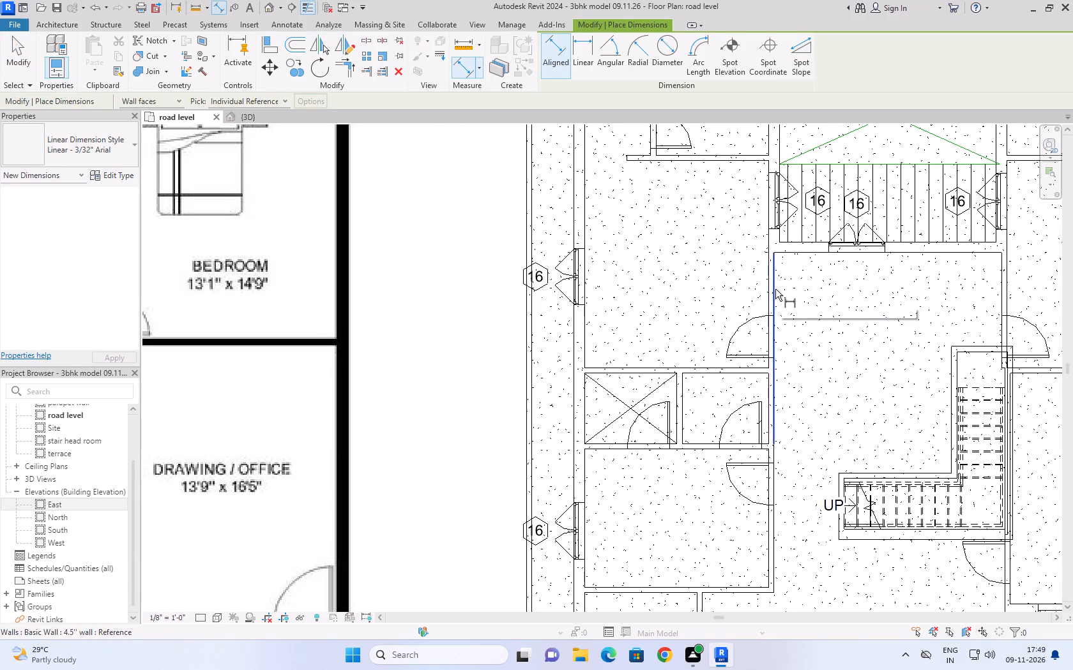
pyautogui.click(775, 291)
pyautogui.click(1000, 281)
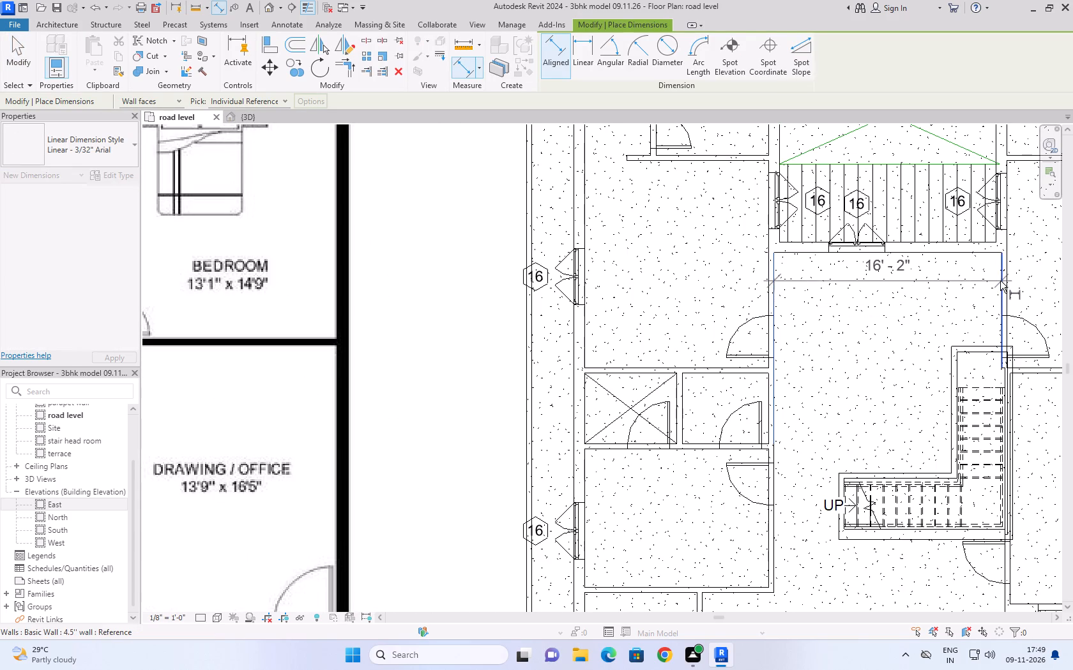
pyautogui.scroll(2, 984, 308)
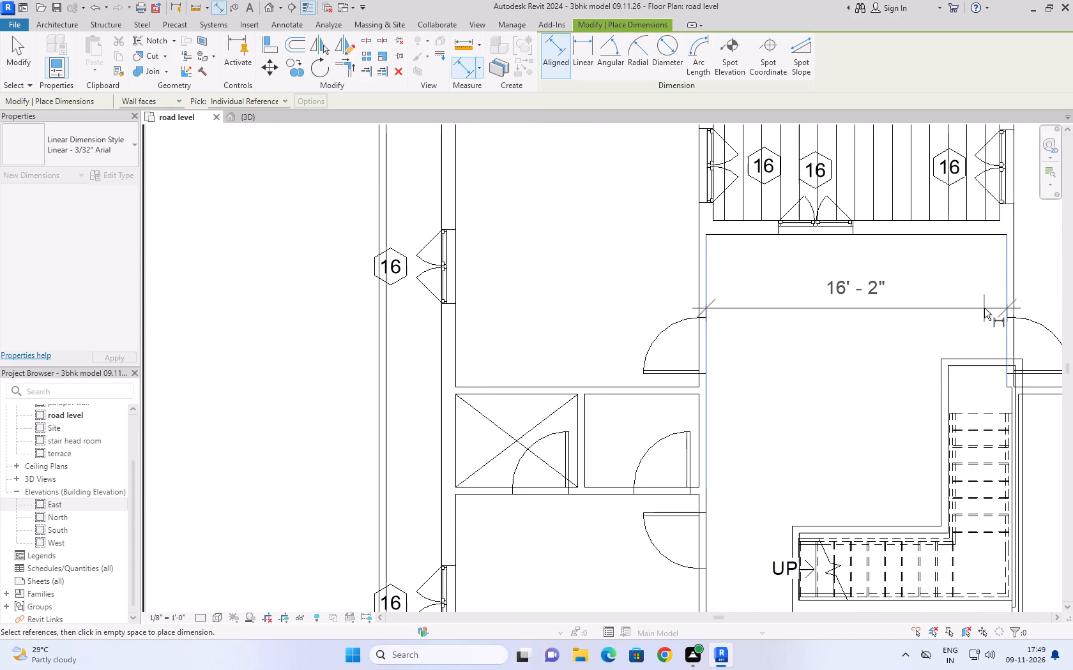
pyautogui.press('Escape')
pyautogui.scroll(-4, 984, 308)
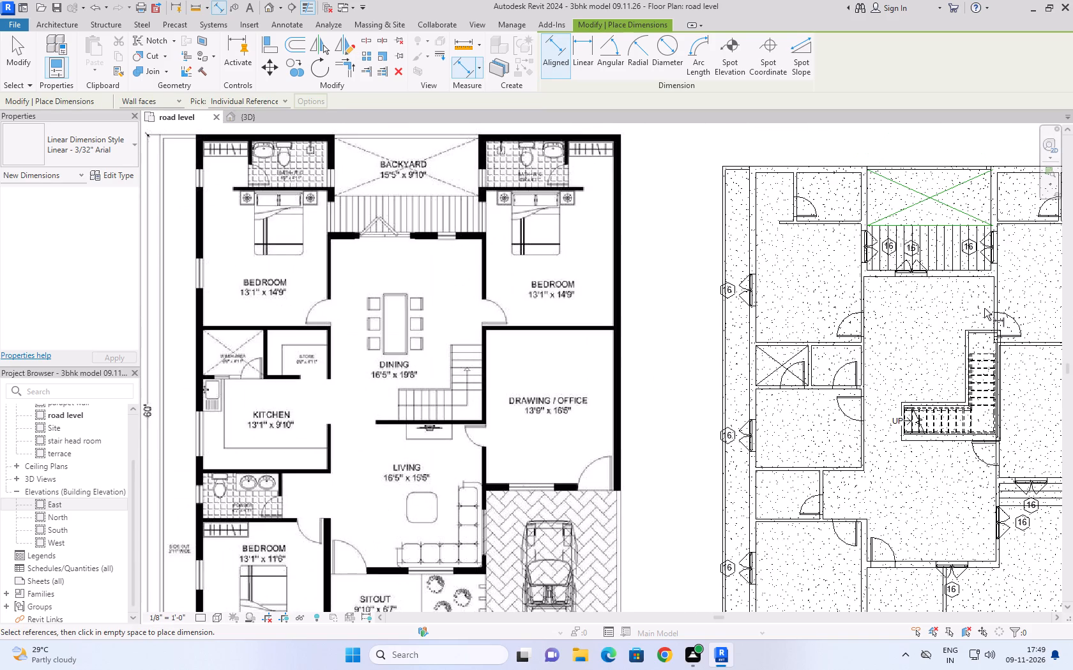
pyautogui.press('Escape')
pyautogui.press('Escape')
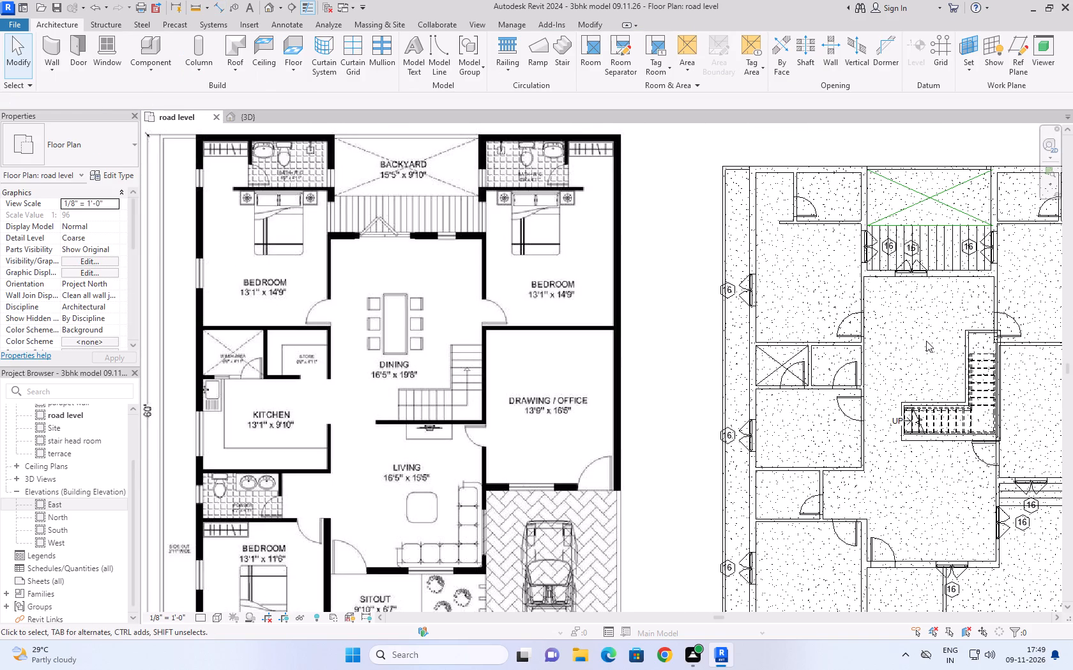
# Place an aligned dimension across the dining area between the inner faces of its two 4.5'' side walls.
pyautogui.press('d')
pyautogui.press('i')
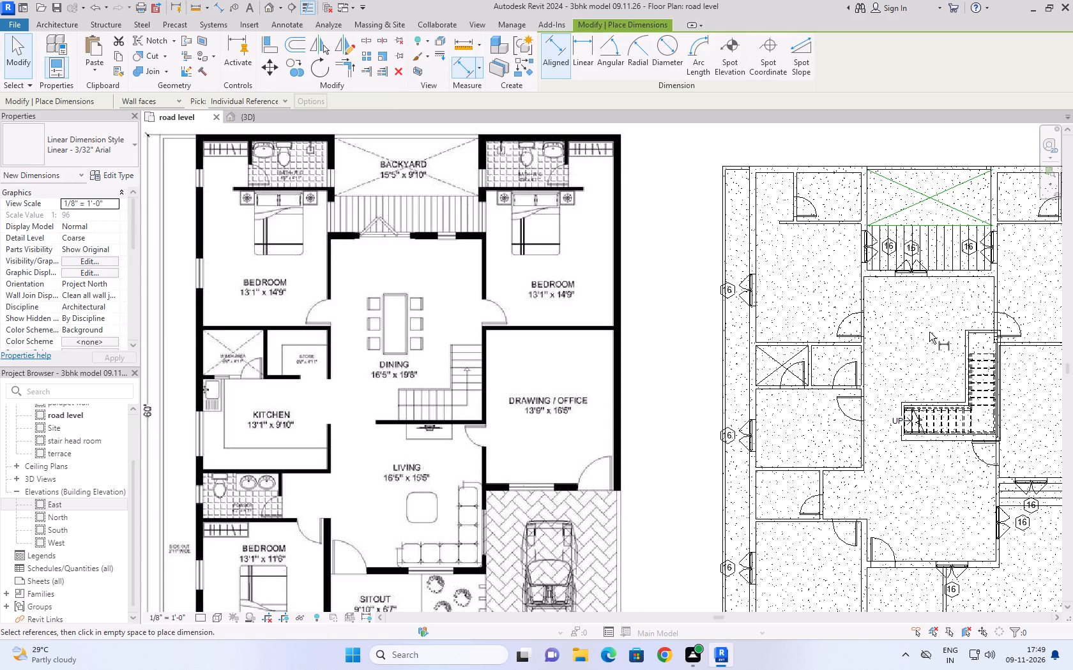
pyautogui.scroll(7, 878, 282)
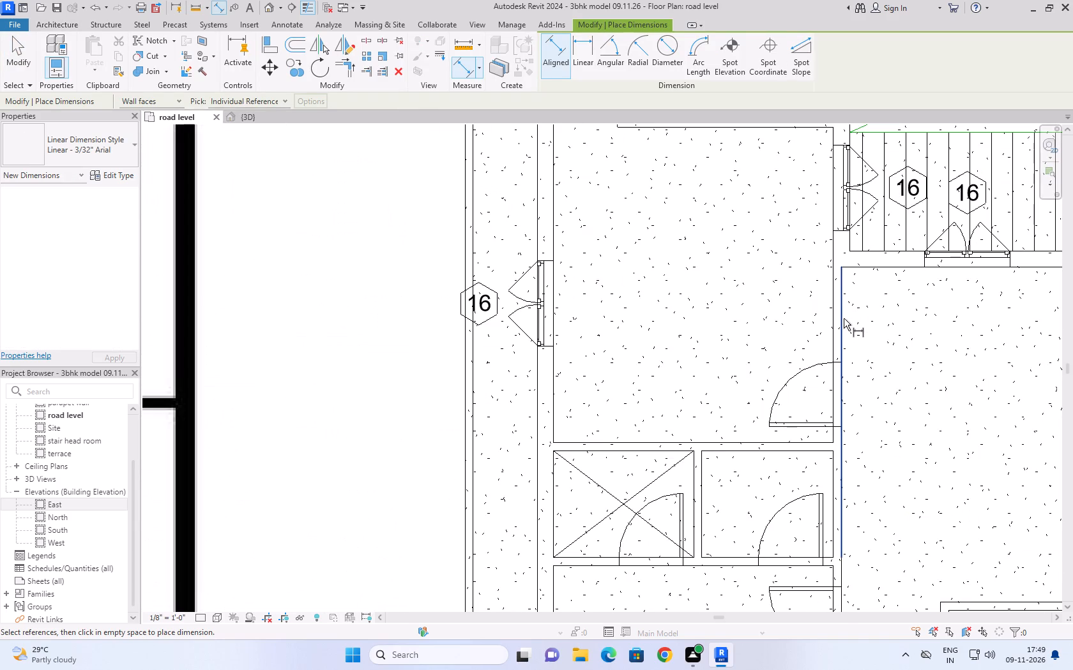
pyautogui.click(842, 320)
pyautogui.scroll(-11, 950, 314)
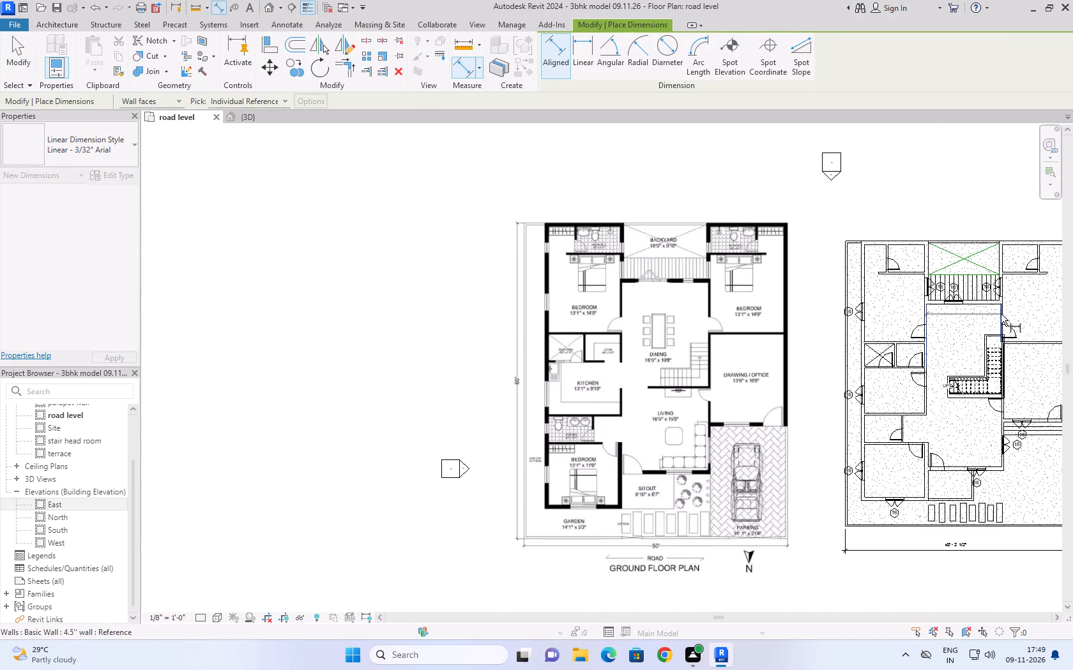
pyautogui.scroll(15, 1003, 313)
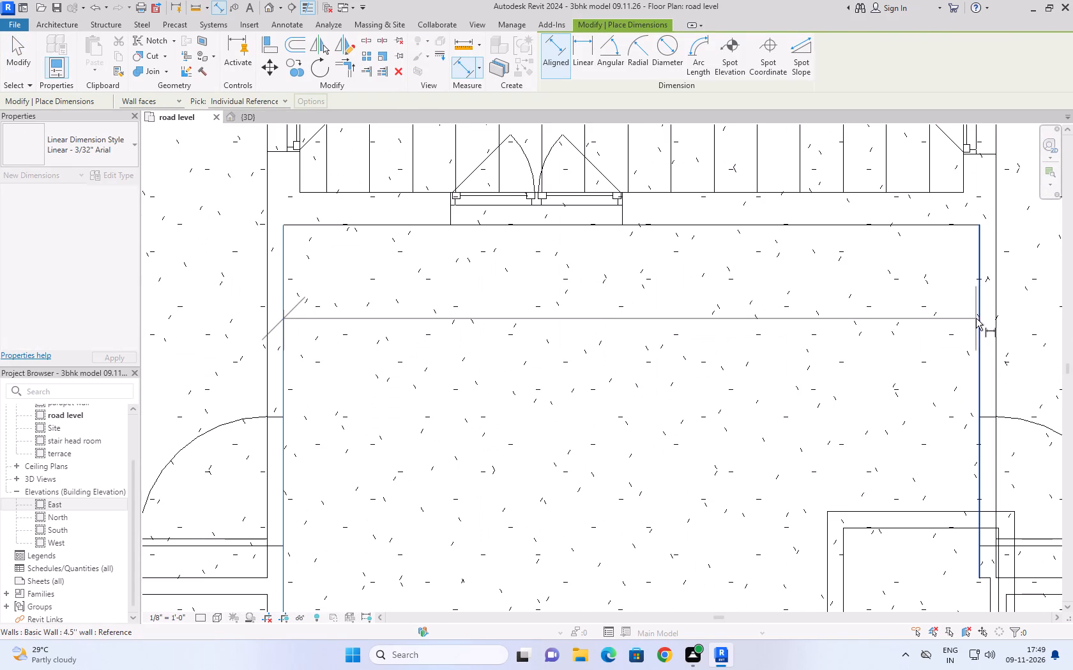
pyautogui.click(978, 313)
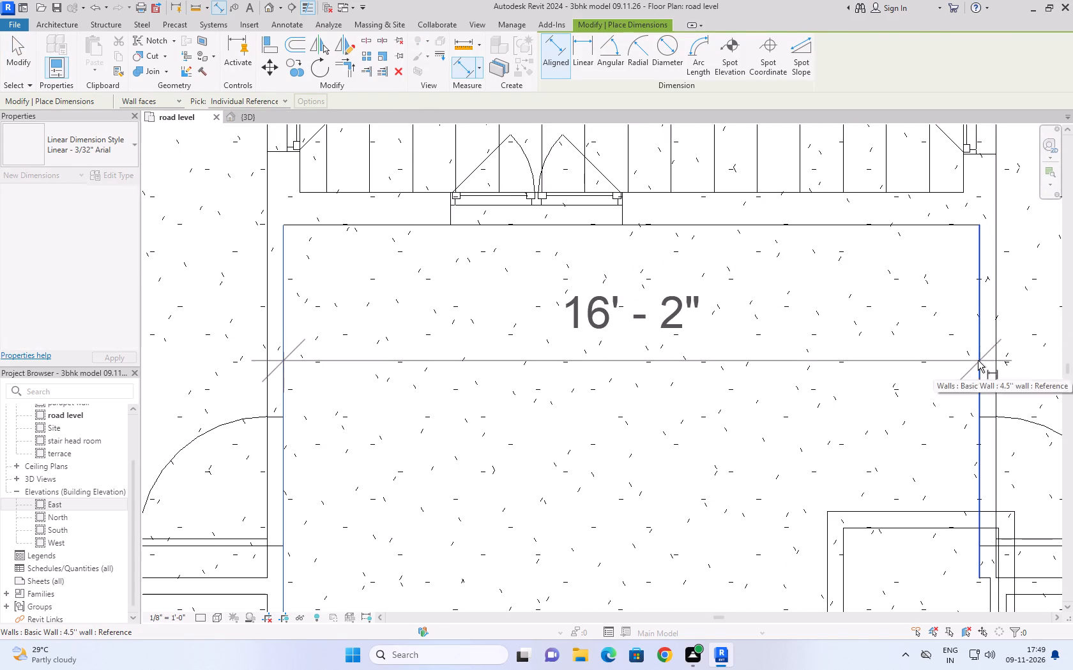
pyautogui.scroll(-3, 979, 356)
pyautogui.click(931, 363)
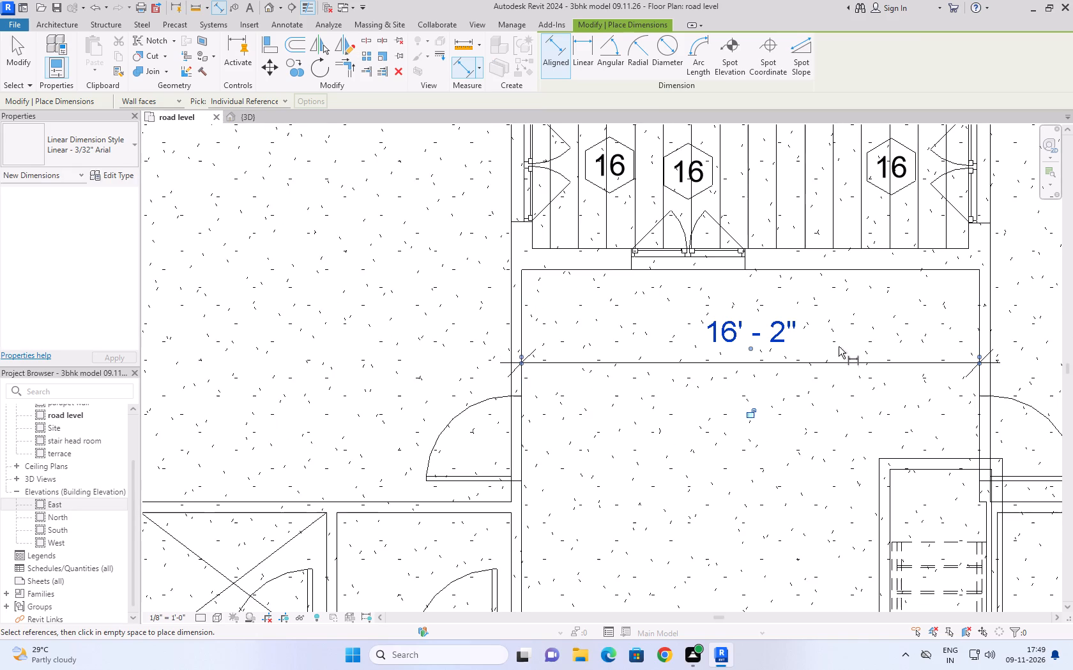
pyautogui.click(9, 47)
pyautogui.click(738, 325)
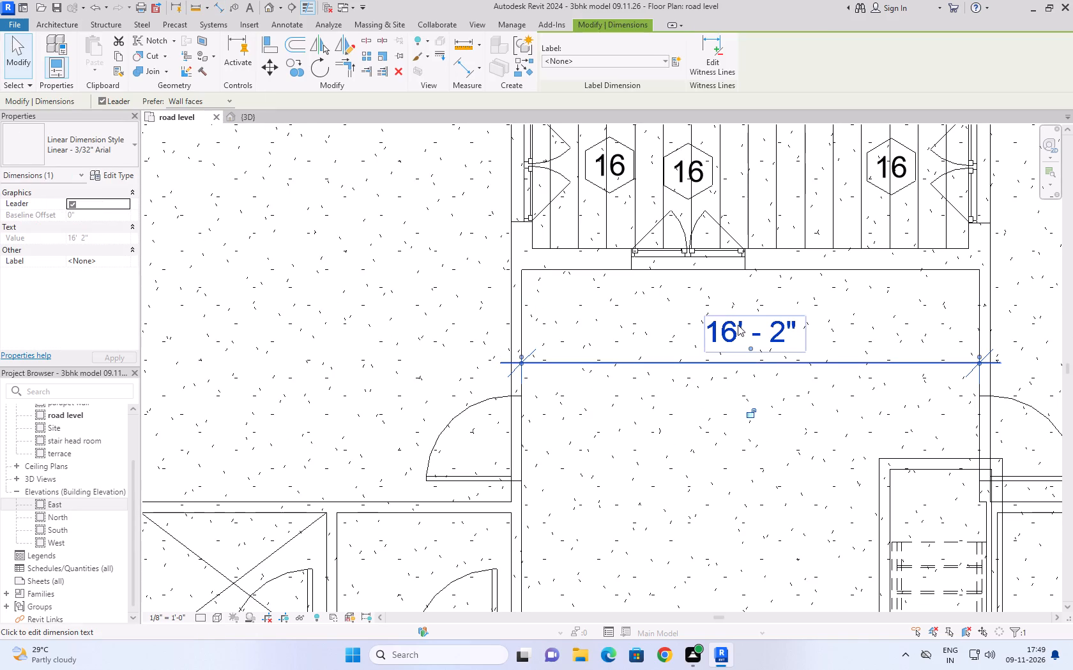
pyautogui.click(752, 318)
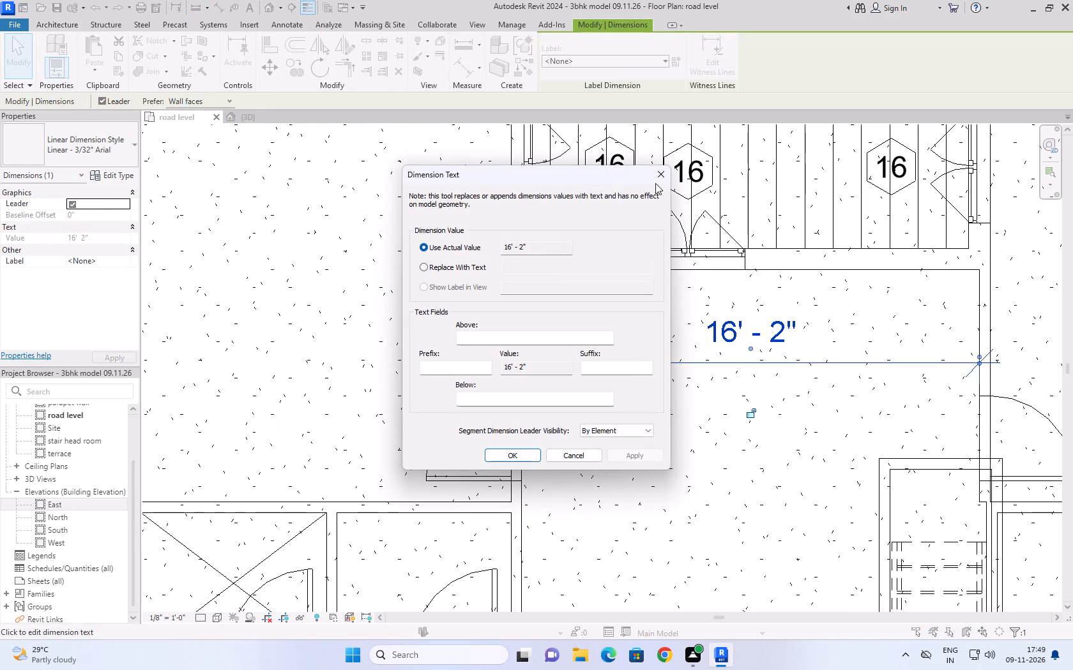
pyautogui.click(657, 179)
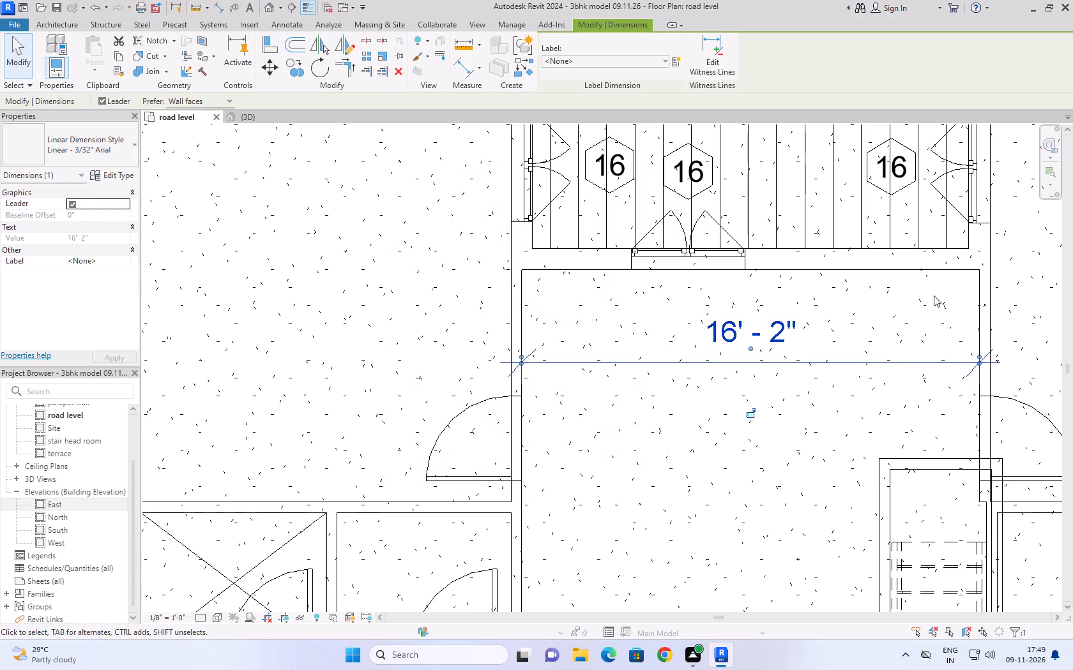
# Move the 4.5'' wall between the dining area and the drawing-side bedroom by setting the dining width to 16' 5''.
pyautogui.click(982, 331)
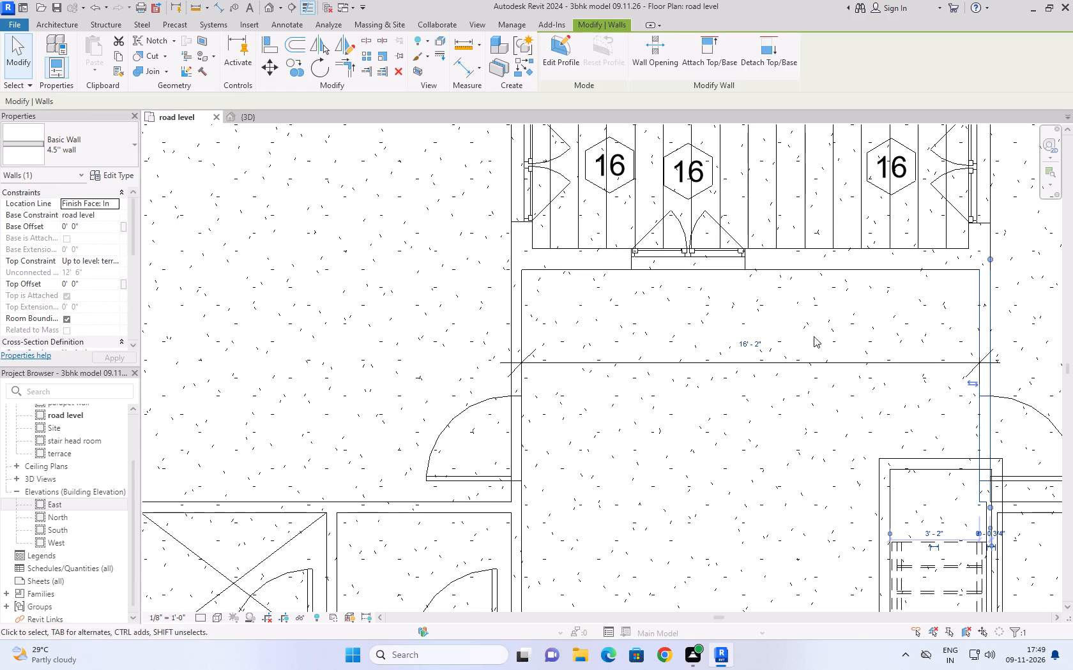
pyautogui.click(757, 344)
pyautogui.click(760, 338)
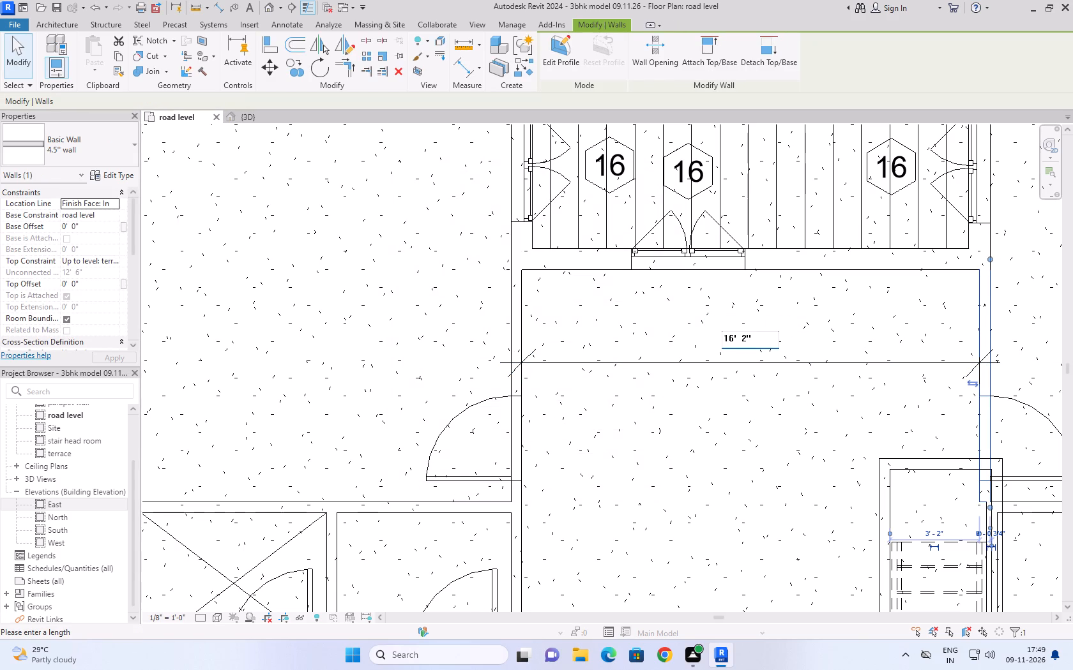
pyautogui.press('BackSpace')
pyautogui.press('BackSpace')
pyautogui.press('BackSpace')
pyautogui.press('BackSpace')
pyautogui.write("5''")
pyautogui.click(756, 413)
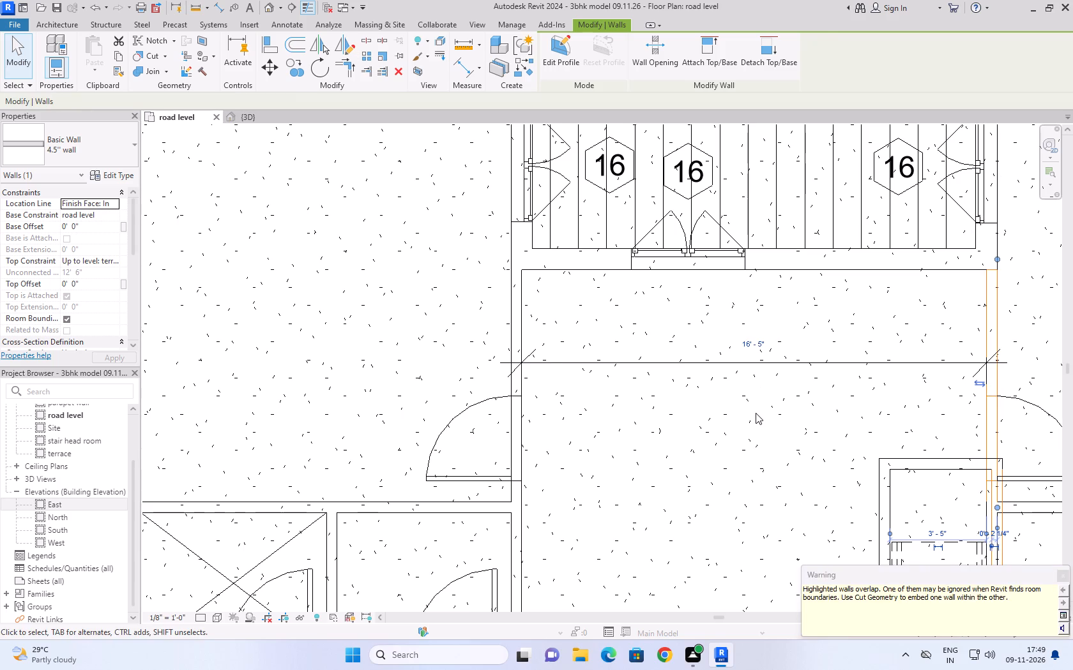
# Examine the walls beside the staircase, dining area and living area for their alignment with the moved 4.5'' wall.
pyautogui.scroll(-9, 763, 405)
pyautogui.scroll(4, 883, 501)
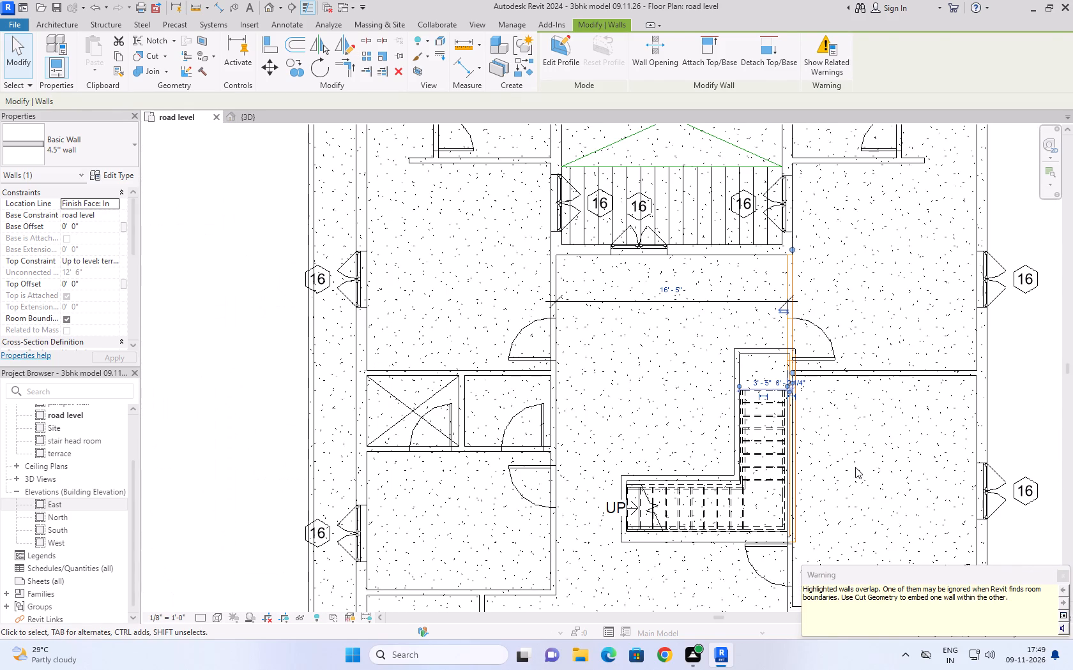
pyautogui.click(855, 467)
pyautogui.scroll(4, 826, 539)
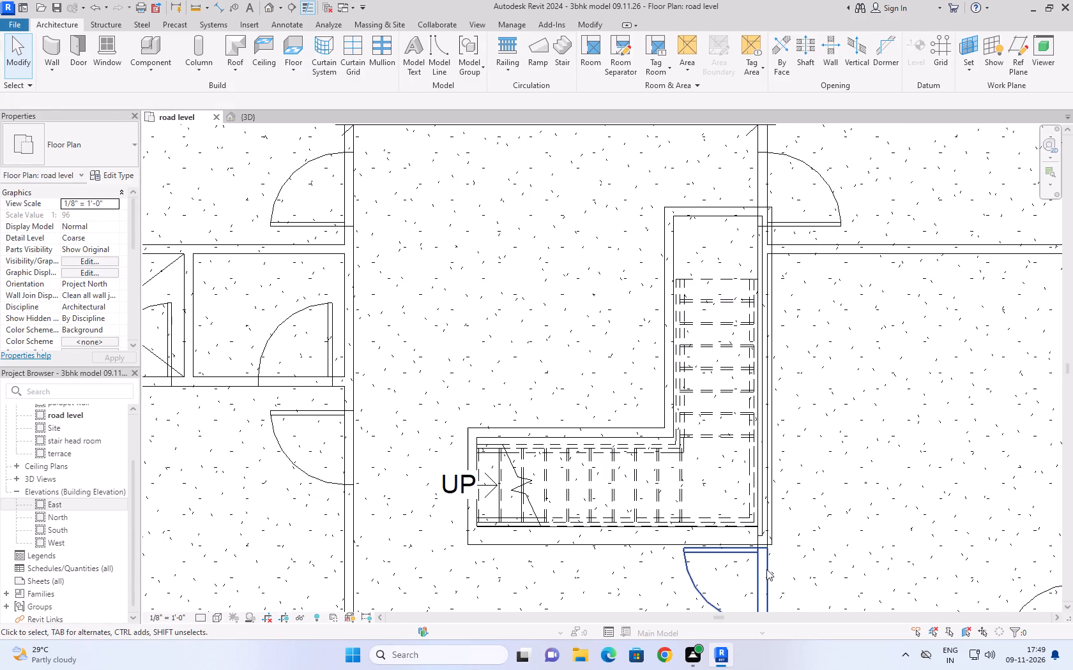
pyautogui.click(766, 569)
pyautogui.click(765, 540)
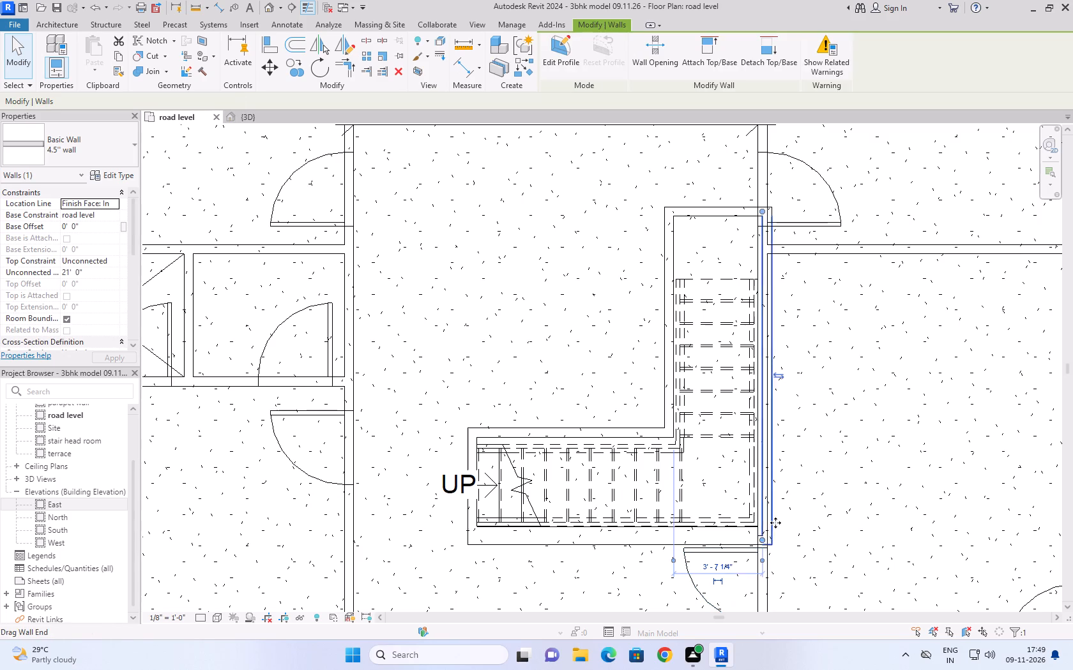
pyautogui.scroll(-3, 834, 454)
pyautogui.click(787, 267)
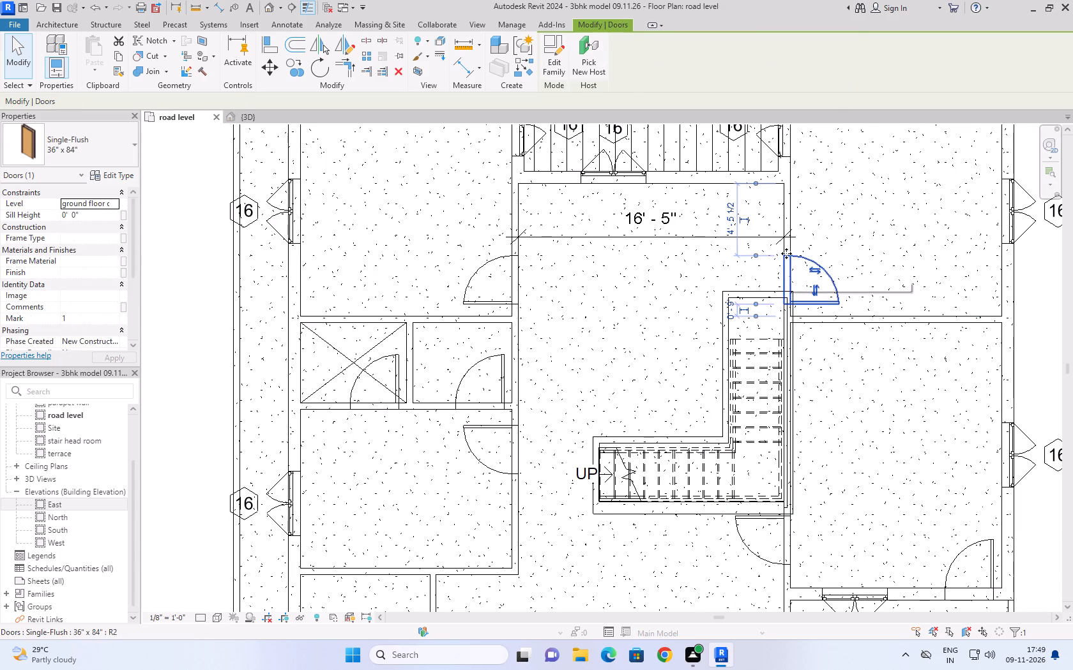
pyautogui.click(787, 211)
pyautogui.scroll(-4, 833, 198)
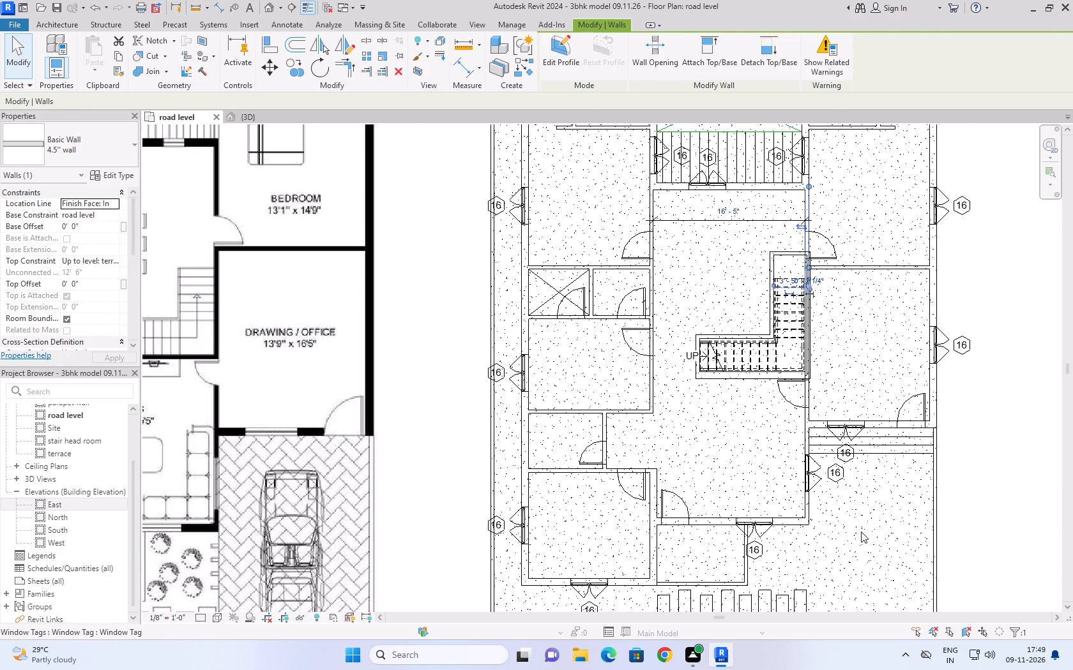
pyautogui.click(864, 534)
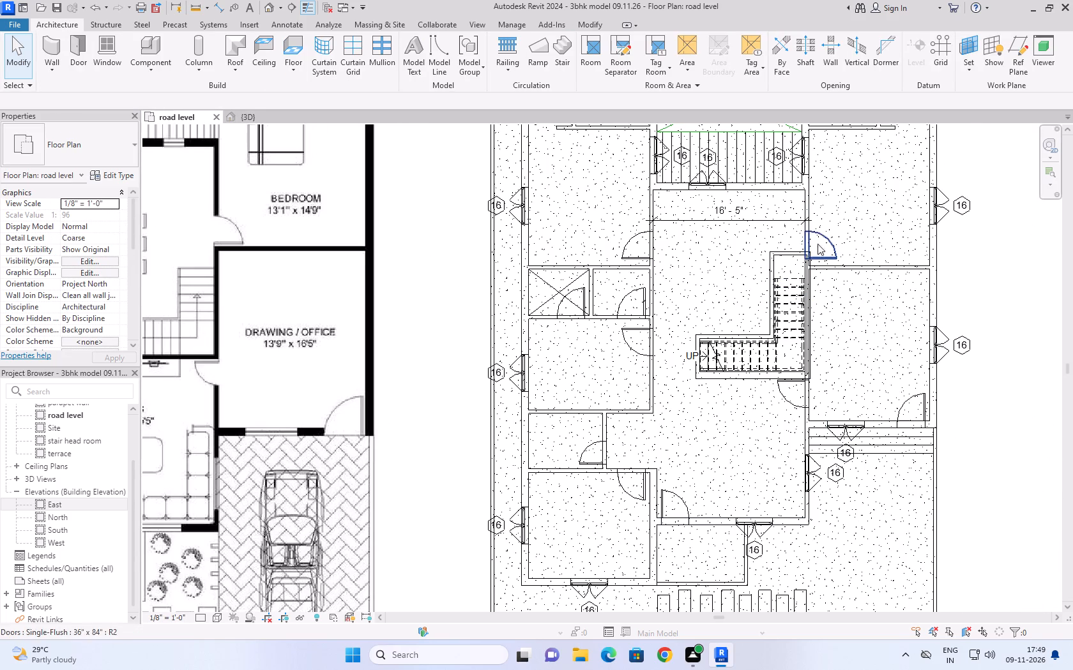
pyautogui.click(809, 202)
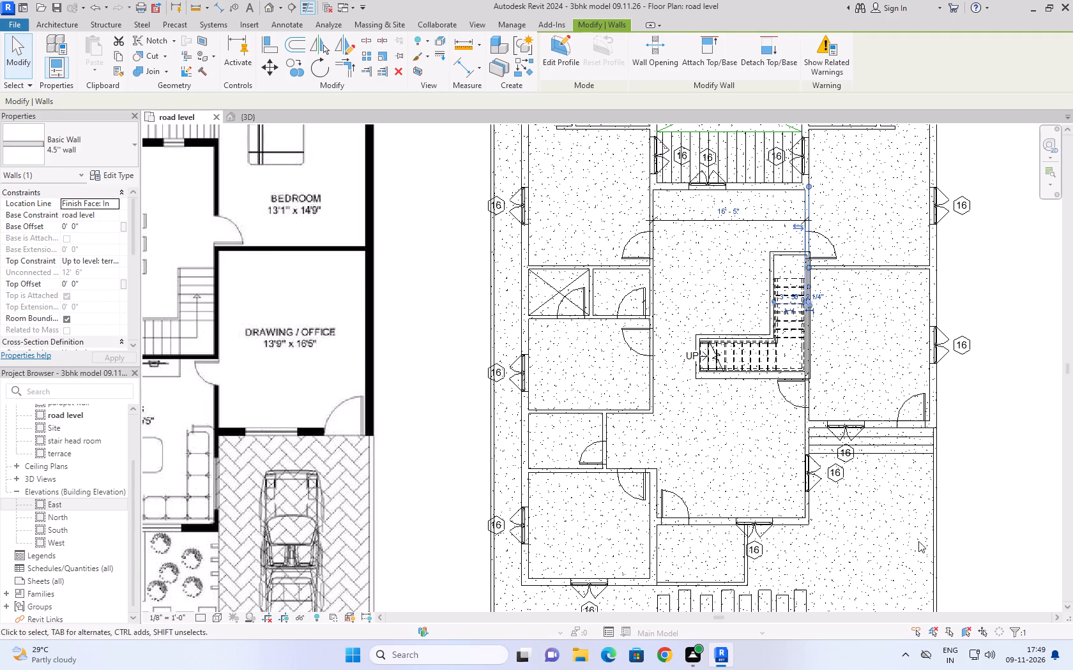
pyautogui.click(994, 442)
pyautogui.scroll(-3, 995, 438)
pyautogui.scroll(-2, 989, 562)
pyautogui.scroll(4, 991, 572)
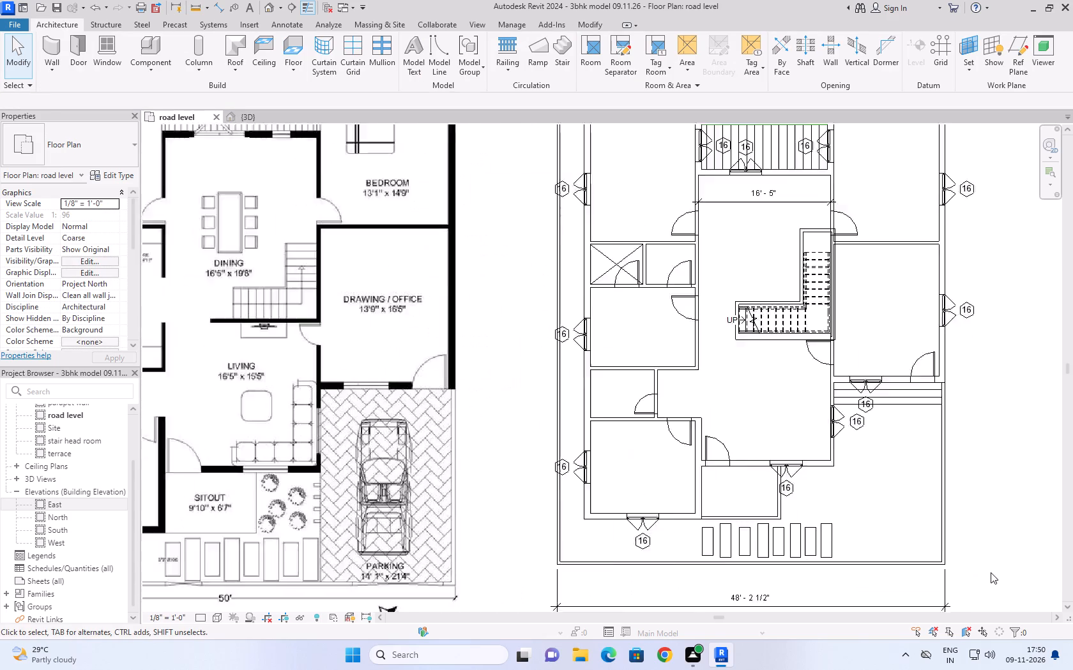
pyautogui.scroll(1, 991, 572)
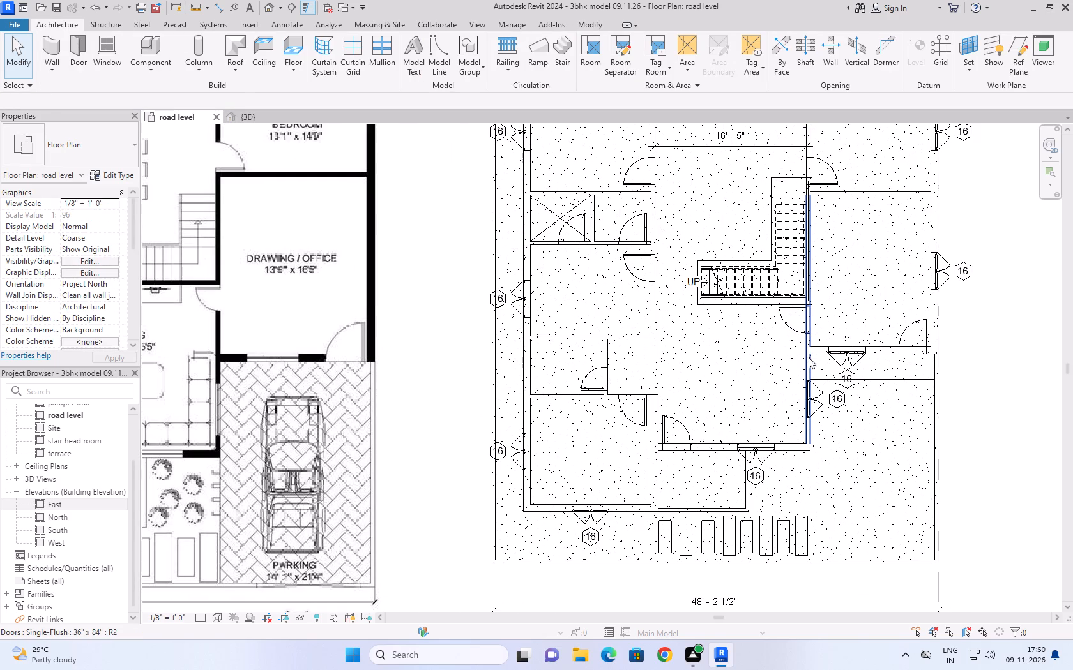
pyautogui.click(808, 361)
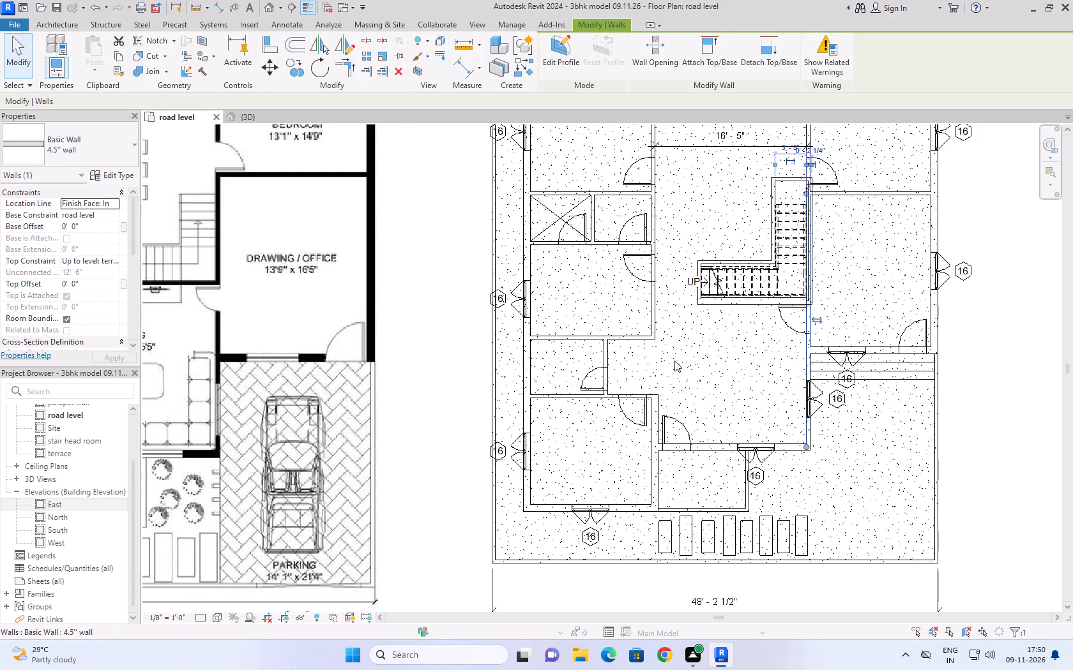
pyautogui.click(724, 444)
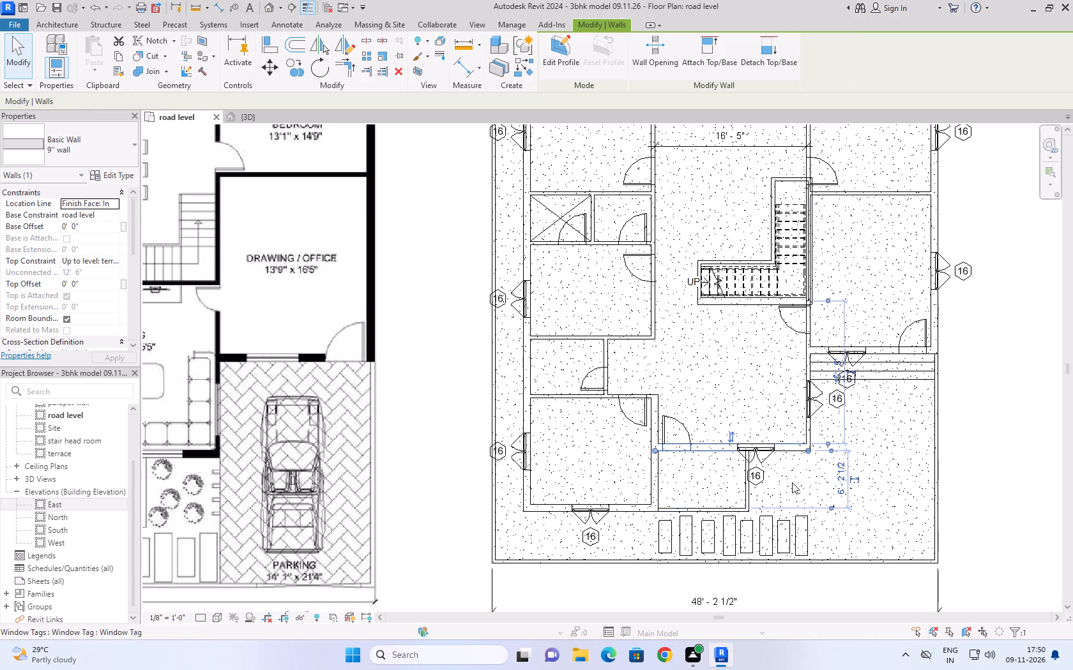
pyautogui.click(27, 61)
# Place an aligned dimension across the living area, from the kitchen-side wall face to the drawing-side wall face.
pyautogui.press('d')
pyautogui.press('i')
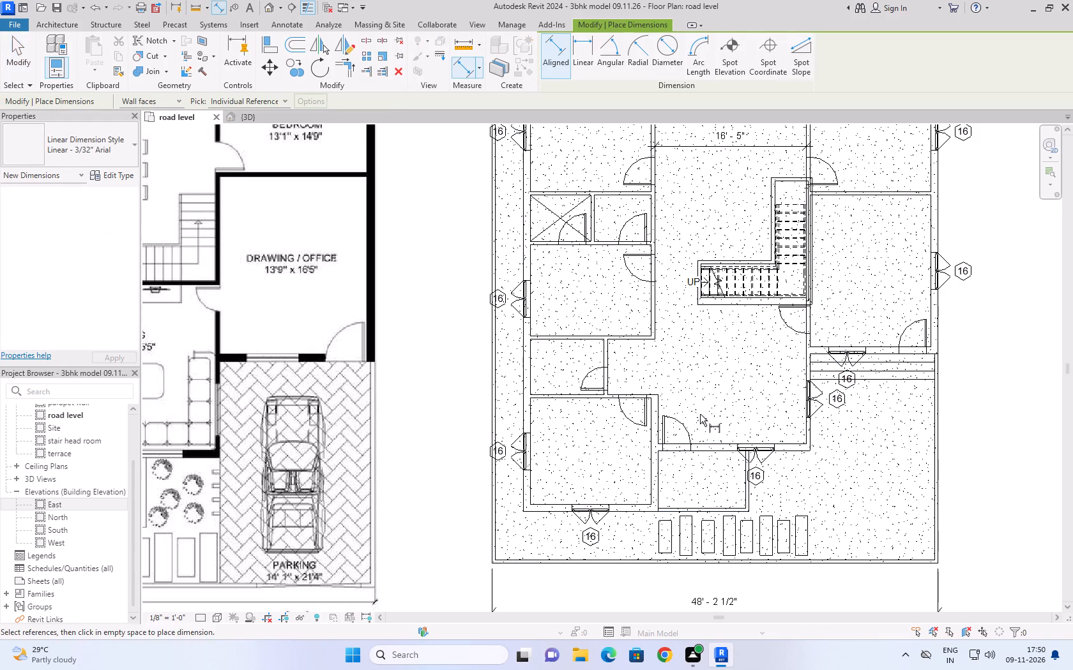
pyautogui.click(655, 327)
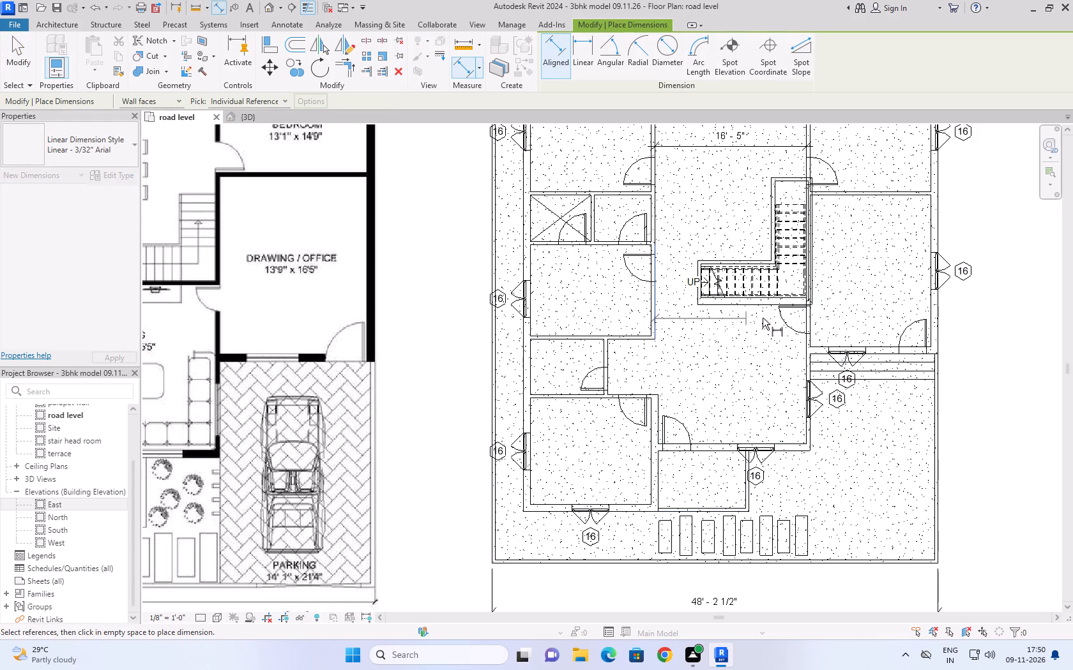
pyautogui.click(806, 320)
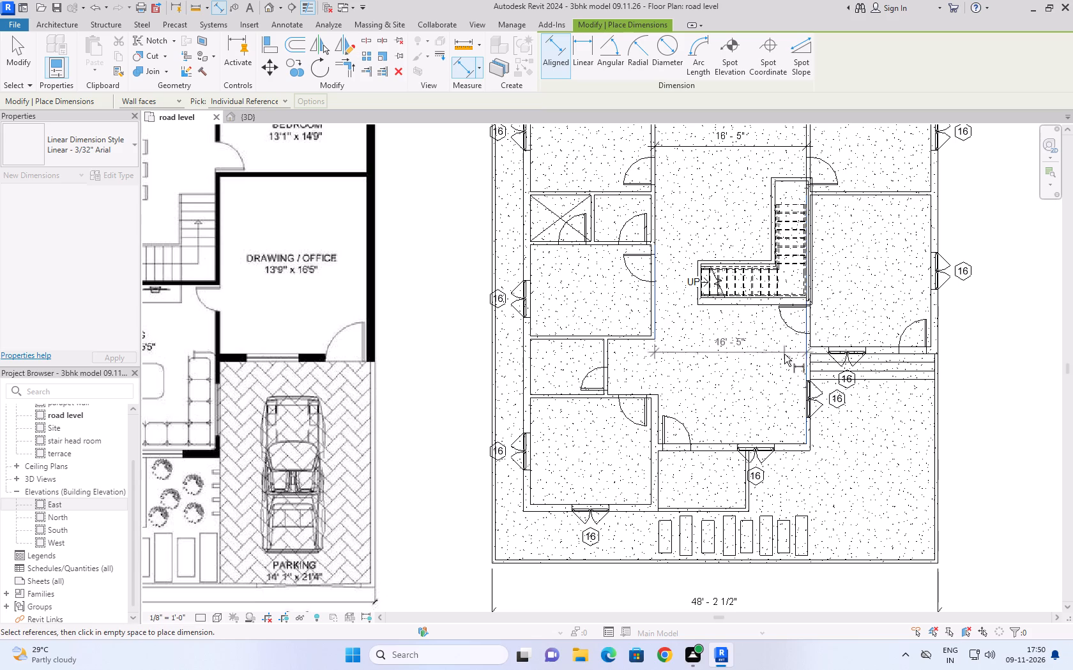
pyautogui.click(781, 361)
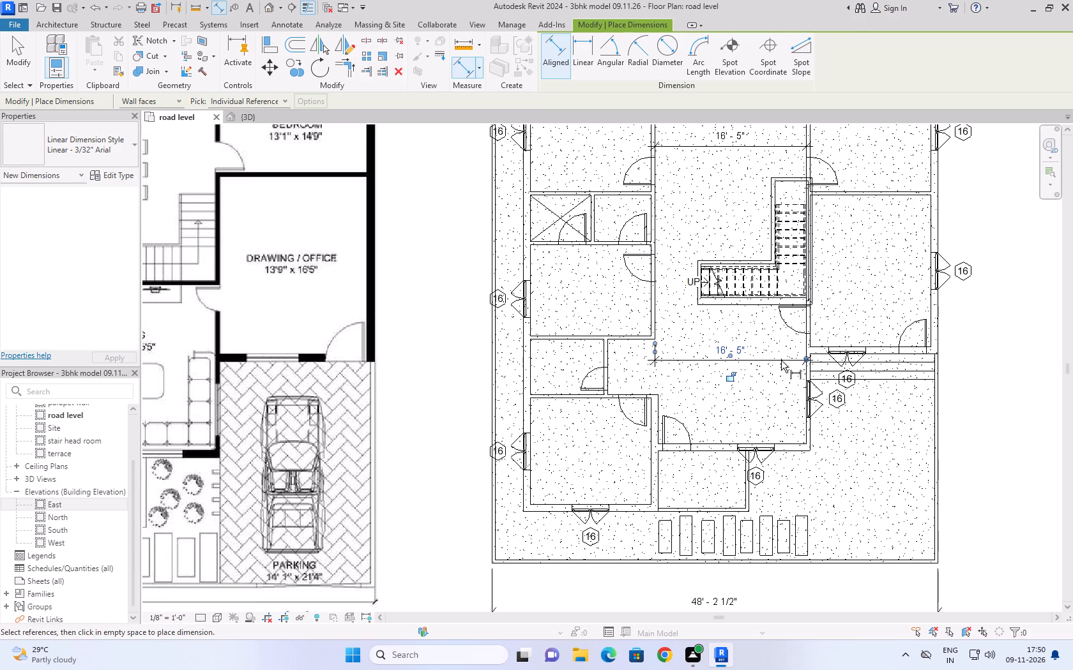
pyautogui.press('Escape')
pyautogui.press('Escape')
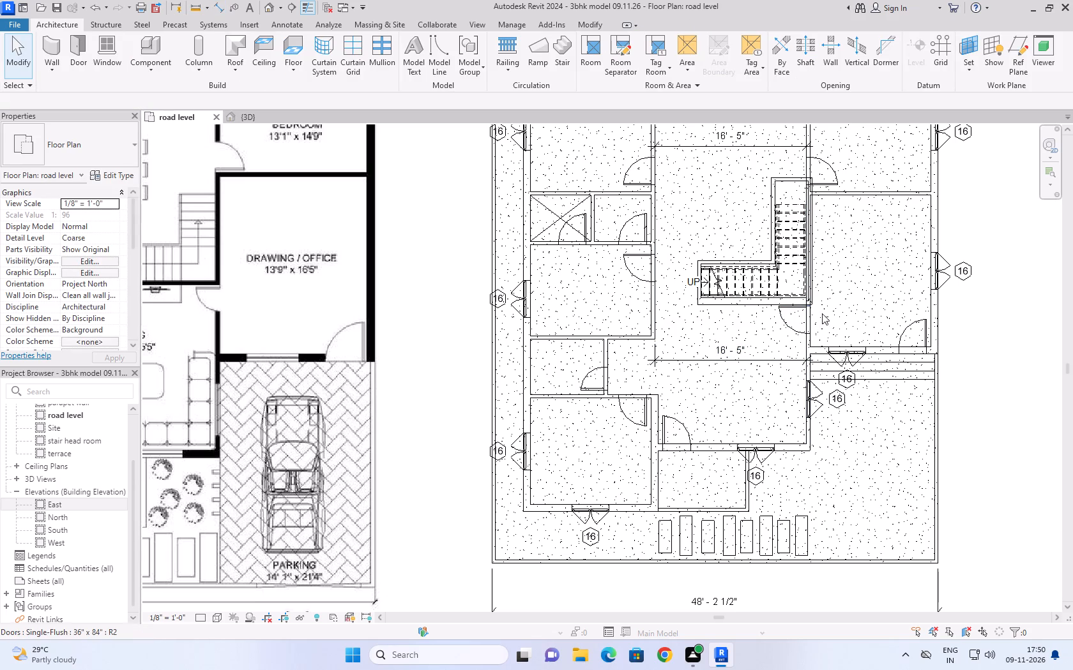
# Measure the drawing/office room's width between its side walls with an aligned dimension, without placing it.
pyautogui.write('di')
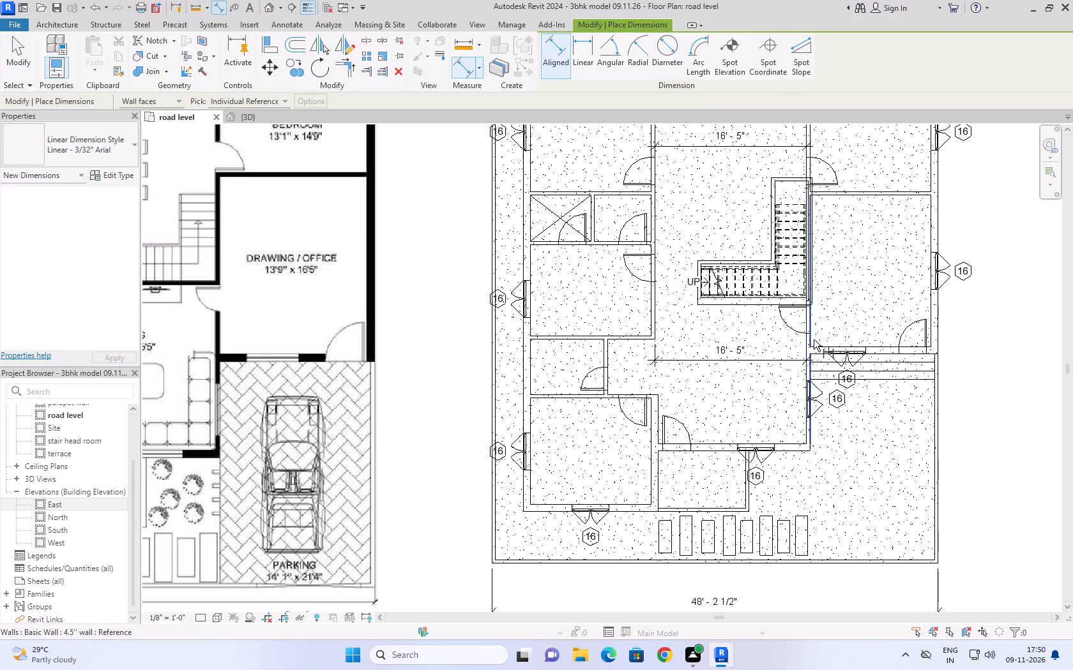
pyautogui.click(814, 339)
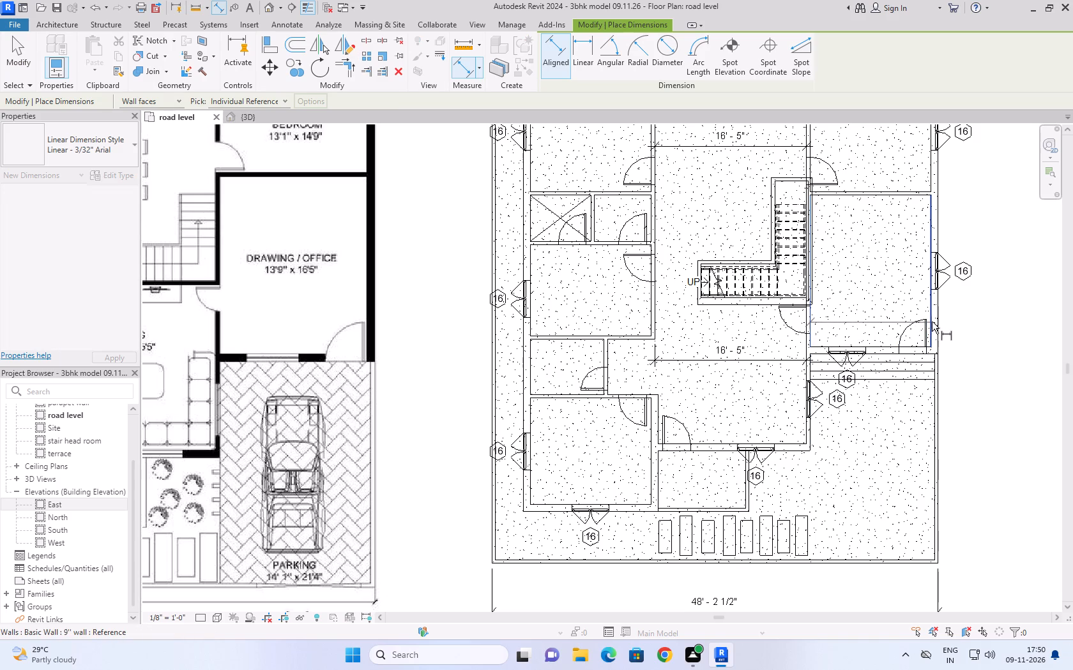
pyautogui.click(932, 322)
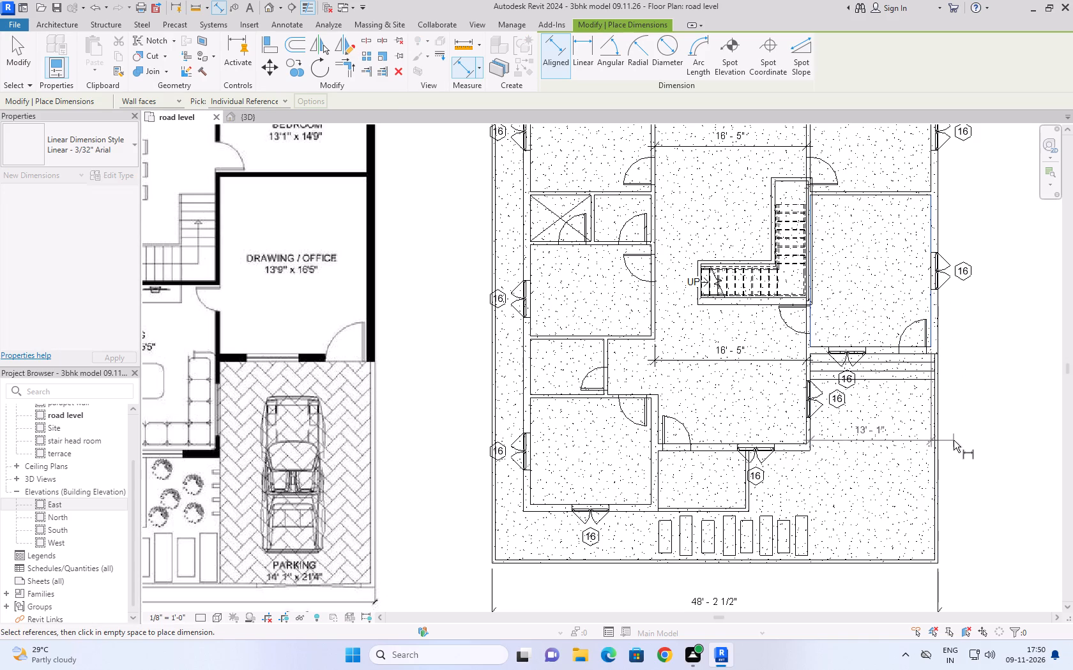
pyautogui.press('Escape')
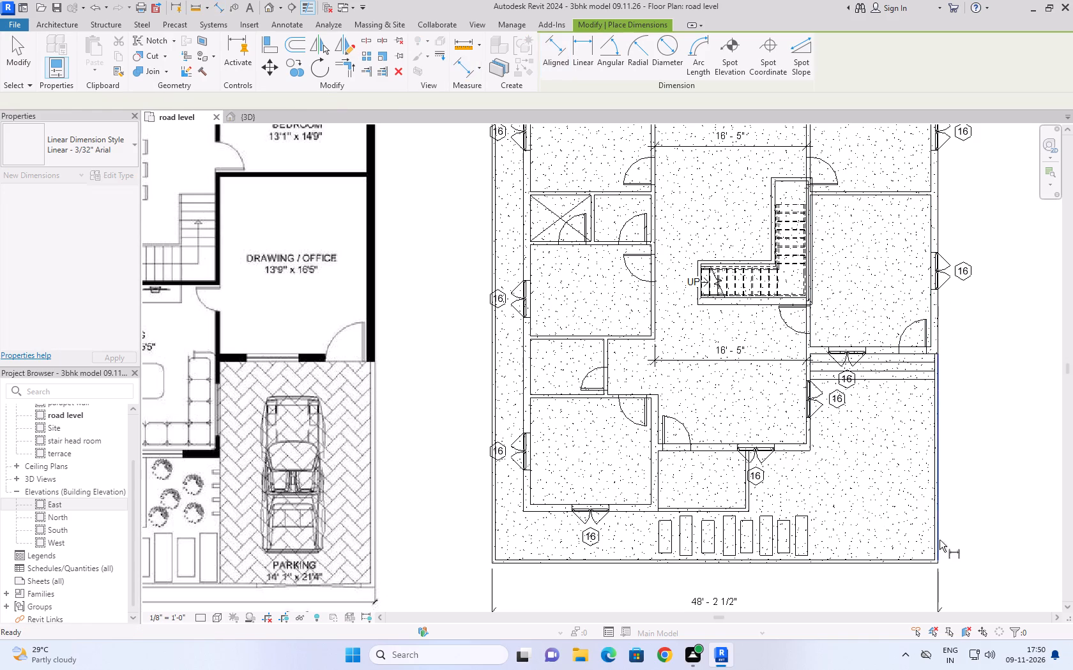
# Delete the overall plot width dimension in front of the front compound wall.
pyautogui.scroll(-3, 968, 488)
pyautogui.scroll(4, 950, 600)
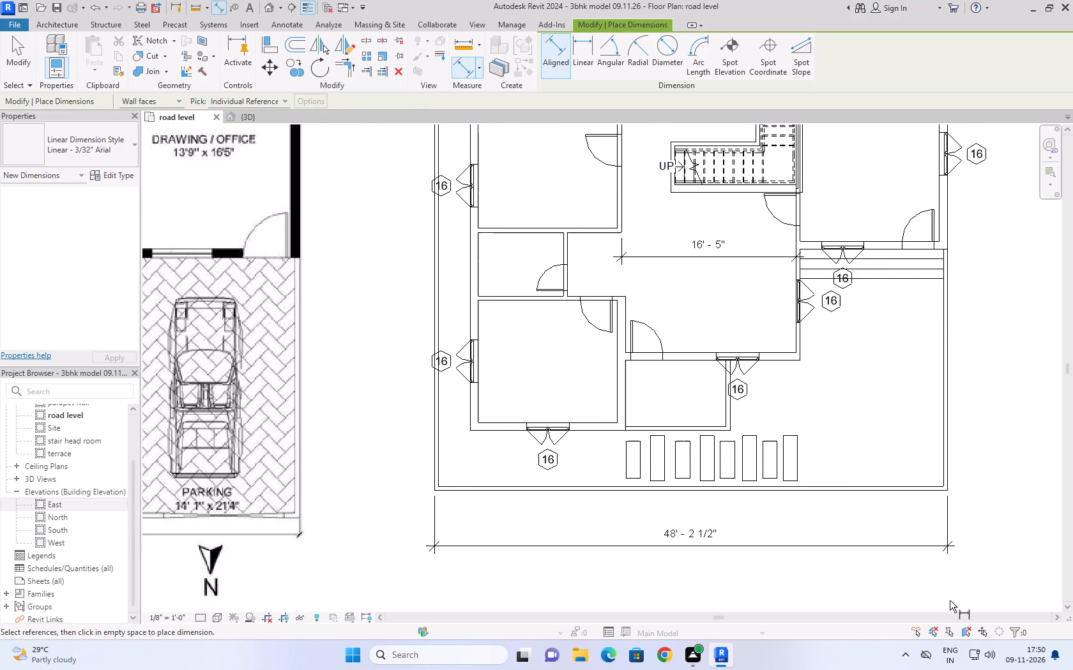
pyautogui.press('Escape')
pyautogui.click(702, 541)
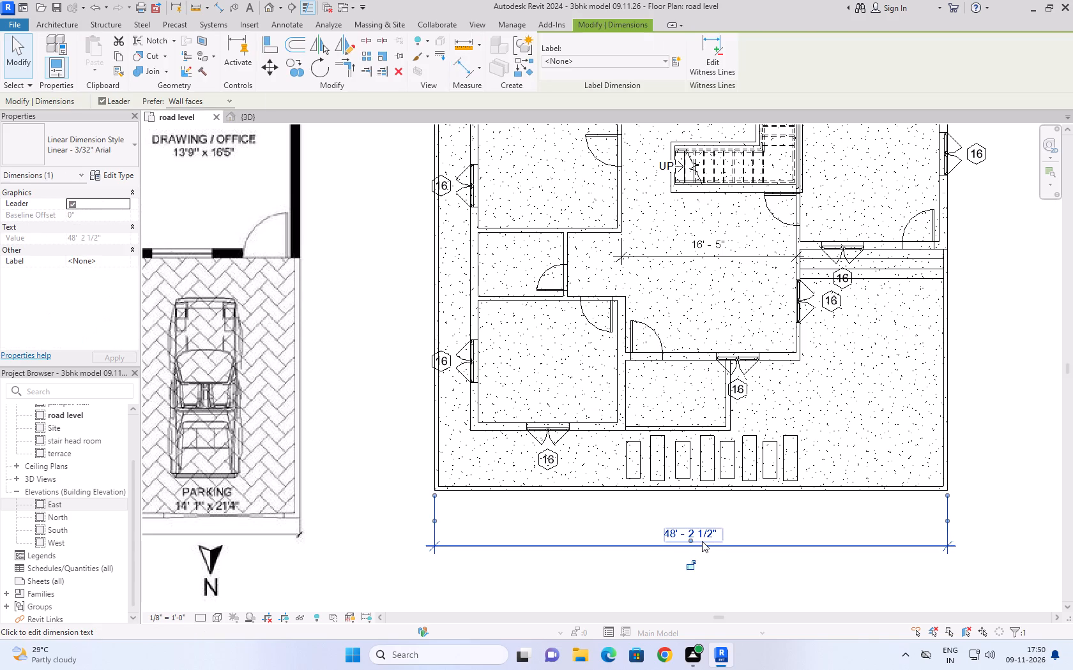
pyautogui.press('Delete')
# Place an aligned dimension for the overall plot width in front of the front compound wall, between the side compound walls' outer faces.
pyautogui.write('di')
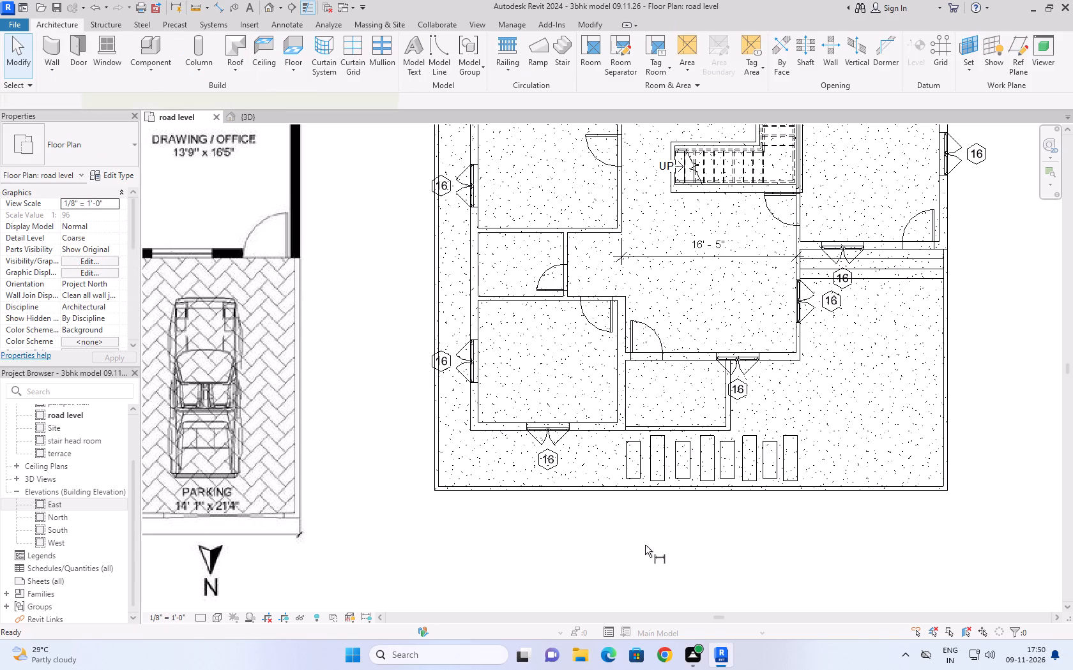
pyautogui.click(434, 491)
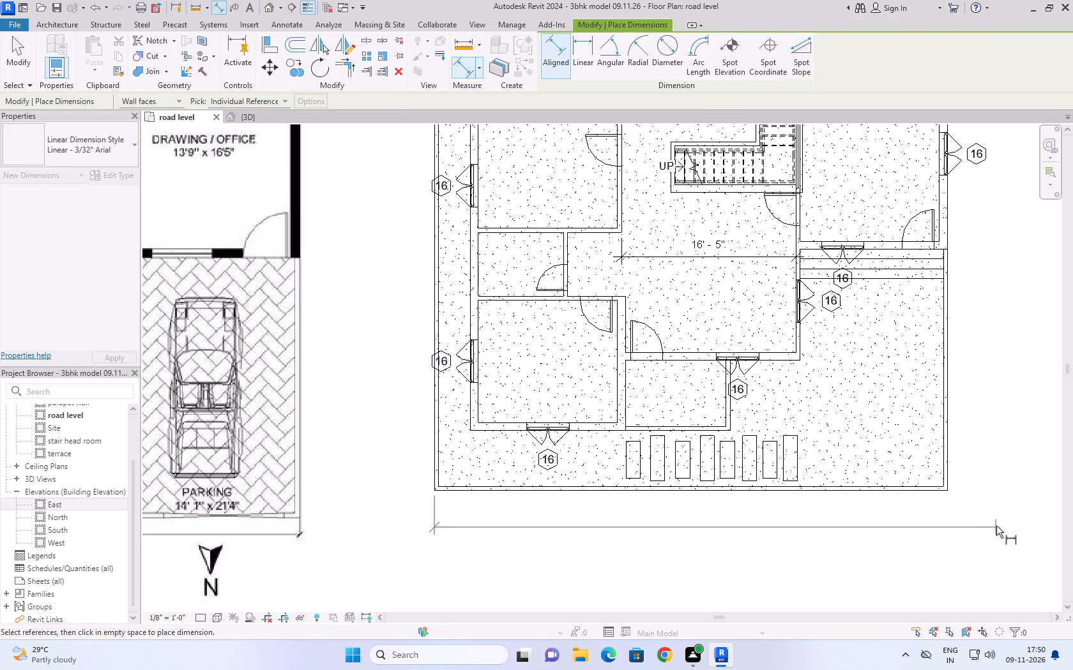
pyautogui.click(947, 472)
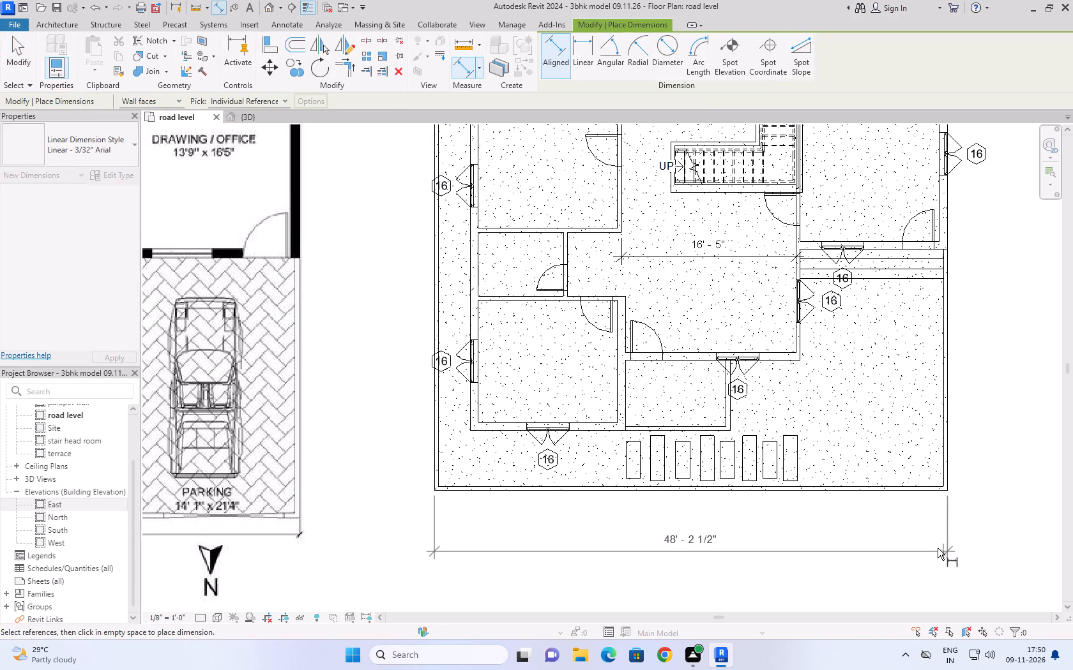
pyautogui.click(938, 548)
# Examine the reference ground floor plan's plot width, room sizes and side setback against the modelled plan.
pyautogui.scroll(4, 706, 581)
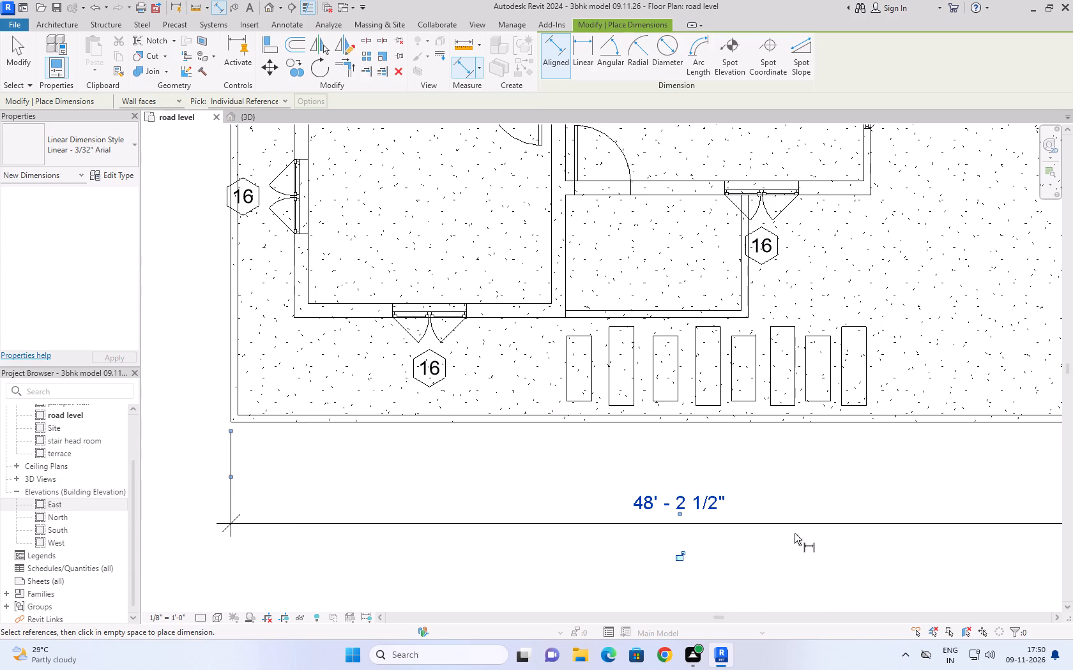
pyautogui.scroll(-4, 849, 509)
pyautogui.moveTo(851, 505); pyautogui.dragTo(575, 574, button='middle')
pyautogui.scroll(1, 637, 563)
pyautogui.scroll(-2, 645, 517)
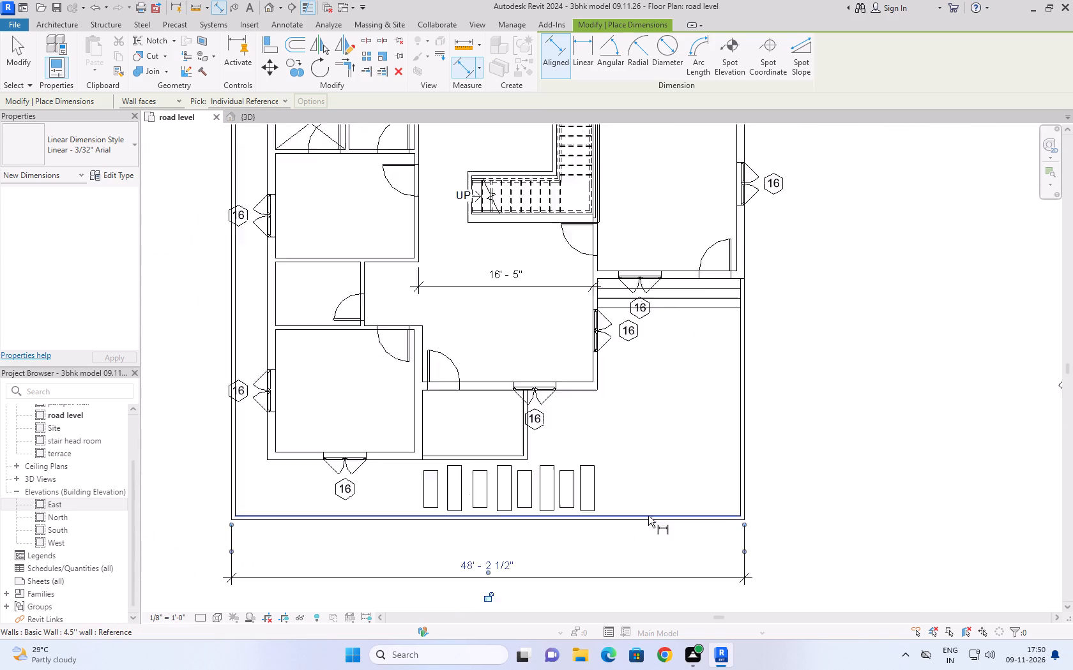
pyautogui.scroll(-2, 648, 516)
pyautogui.scroll(-4, 843, 464)
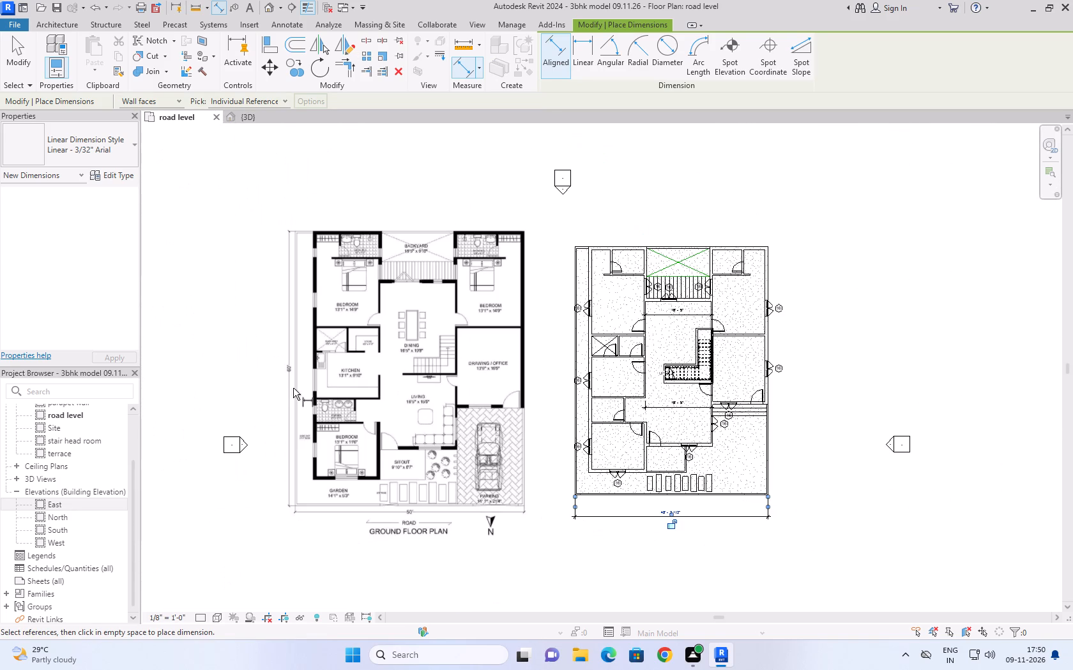
pyautogui.scroll(4, 308, 423)
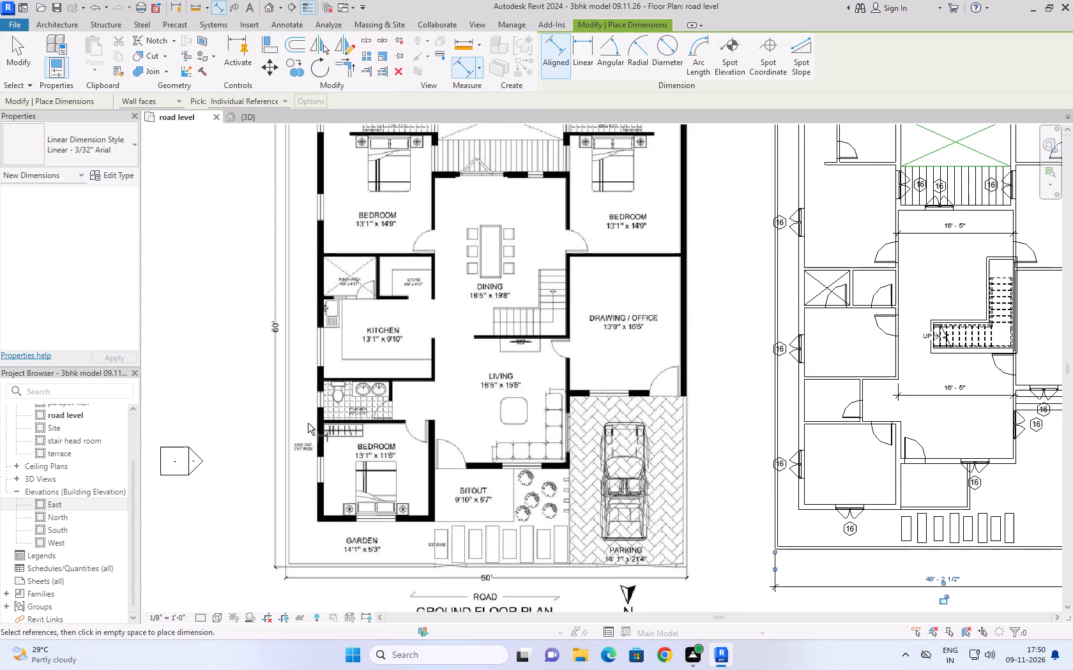
pyautogui.scroll(4, 308, 454)
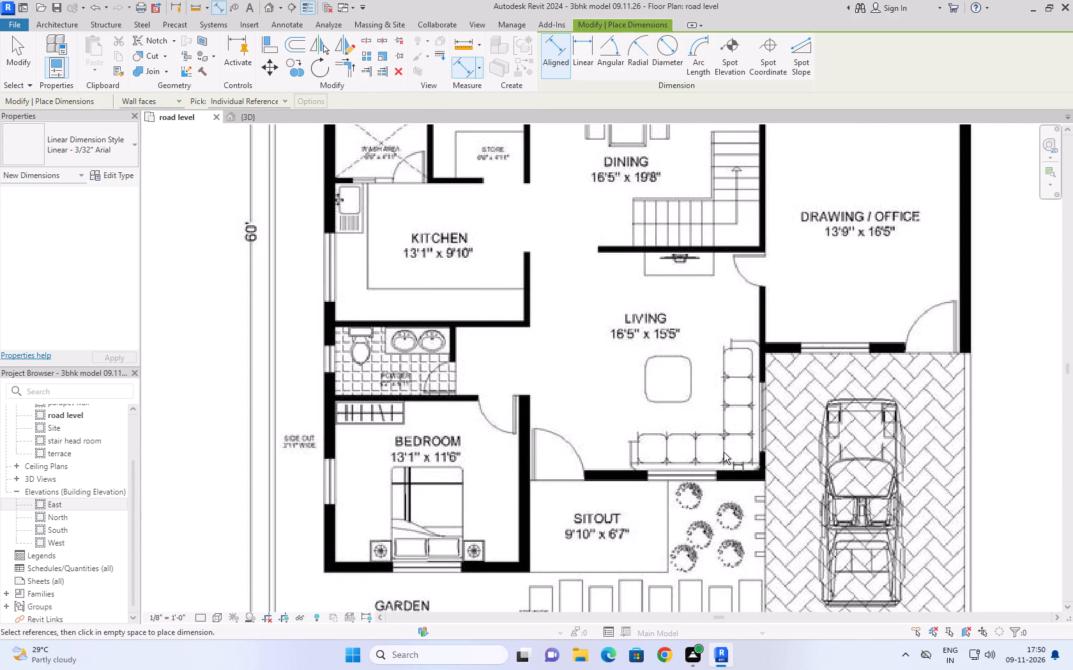
pyautogui.scroll(-4, 738, 399)
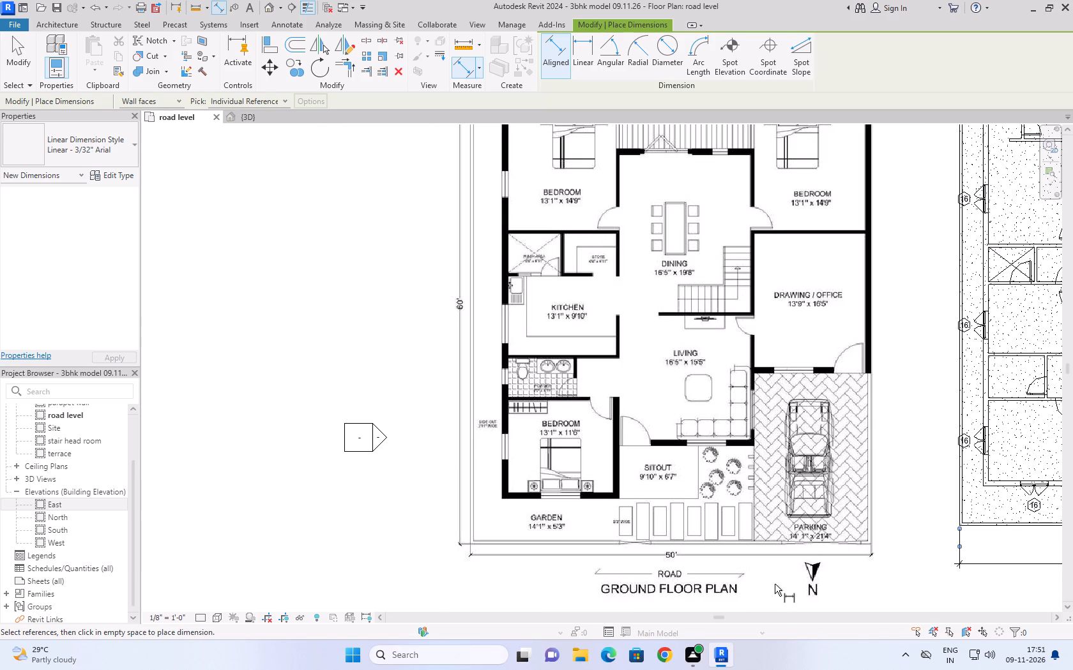
pyautogui.scroll(-4, 716, 535)
pyautogui.scroll(-1, 842, 522)
pyautogui.moveTo(1023, 564); pyautogui.dragTo(990, 564, button='middle')
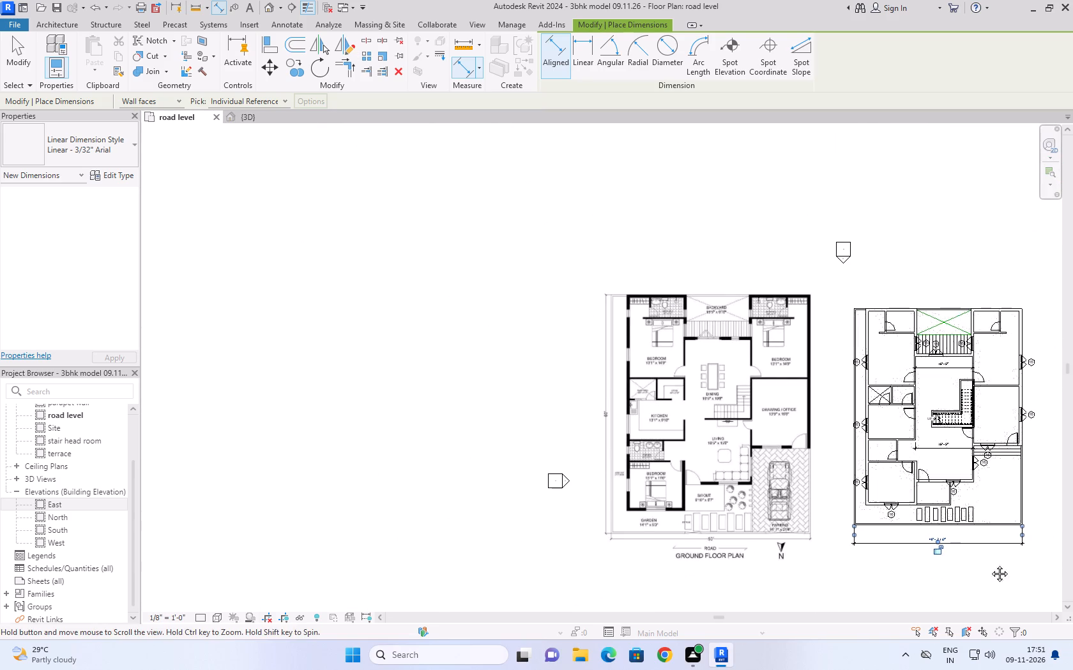
pyautogui.moveTo(990, 564); pyautogui.dragTo(586, 554, button='middle')
pyautogui.scroll(5, 588, 549)
pyautogui.click(8, 50)
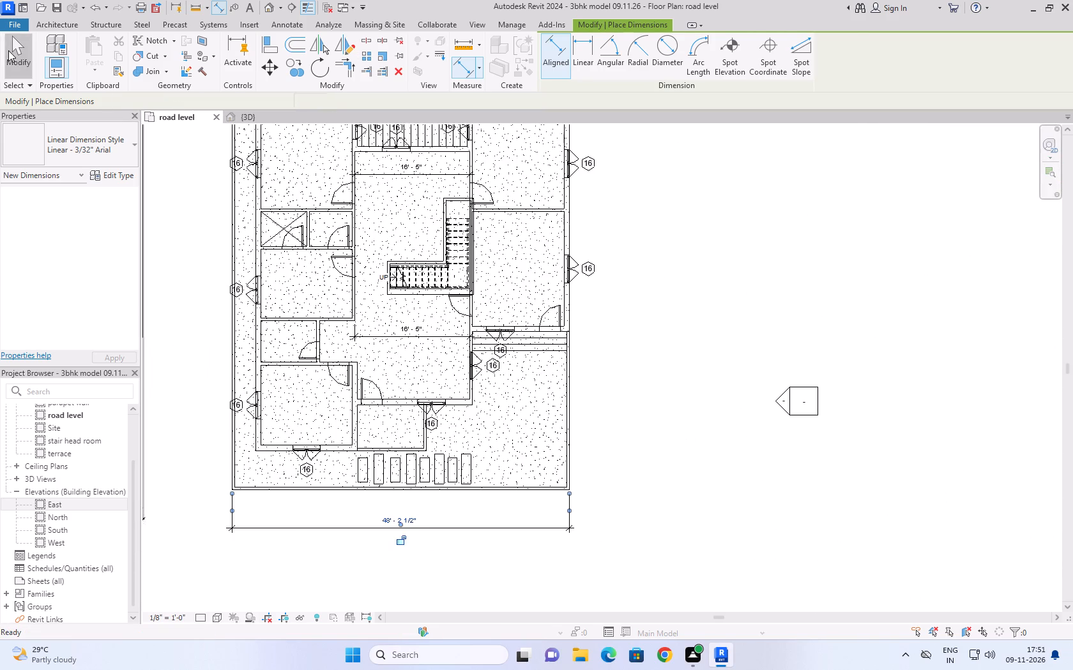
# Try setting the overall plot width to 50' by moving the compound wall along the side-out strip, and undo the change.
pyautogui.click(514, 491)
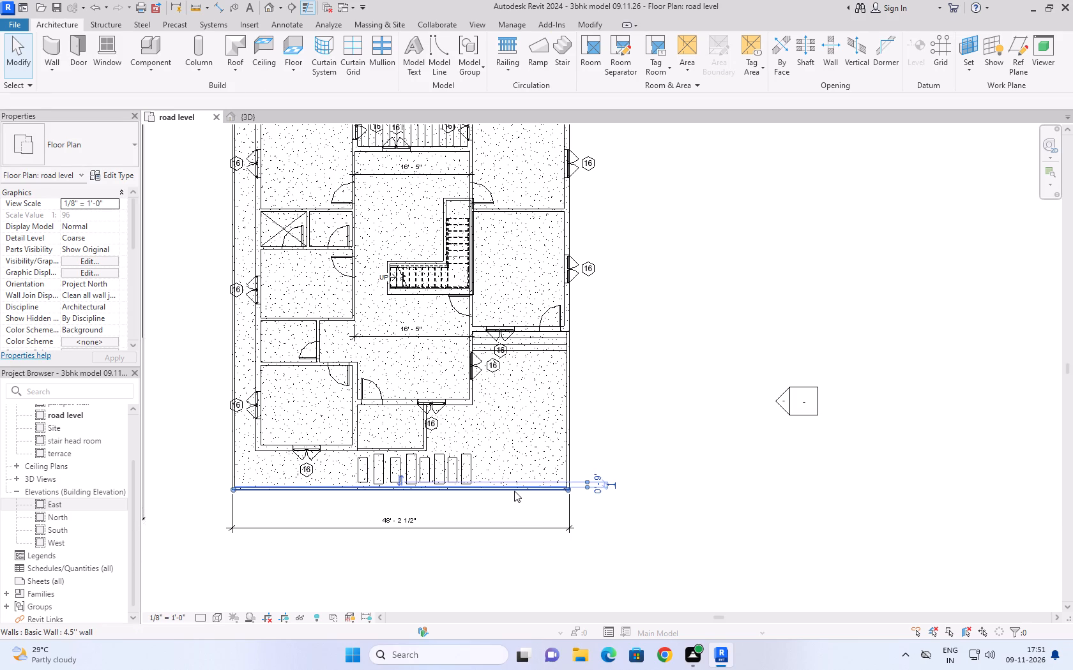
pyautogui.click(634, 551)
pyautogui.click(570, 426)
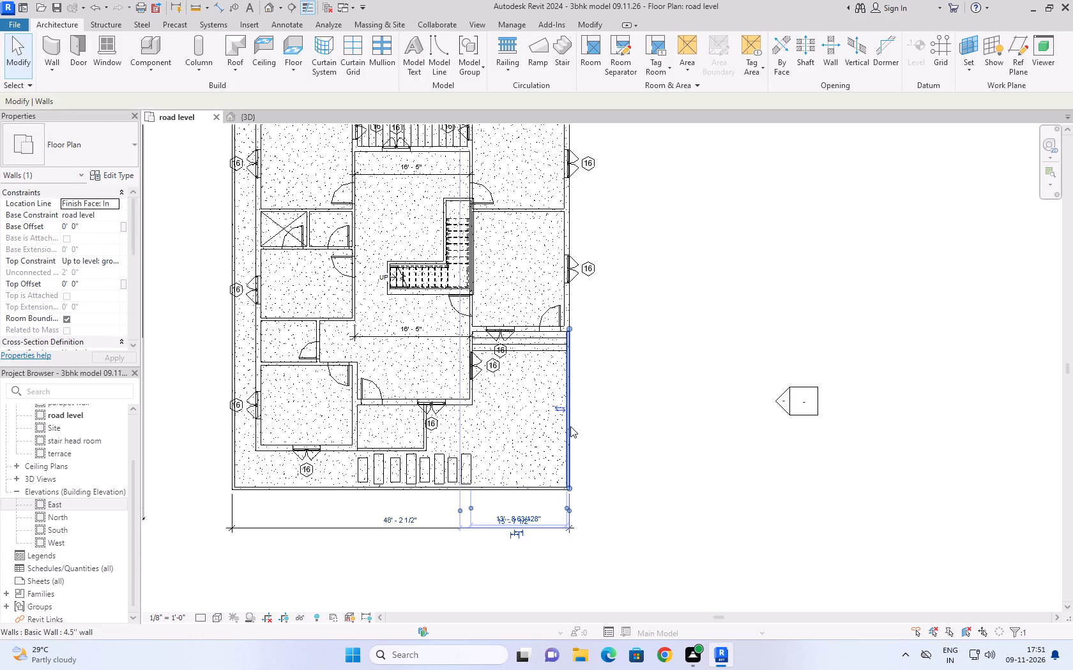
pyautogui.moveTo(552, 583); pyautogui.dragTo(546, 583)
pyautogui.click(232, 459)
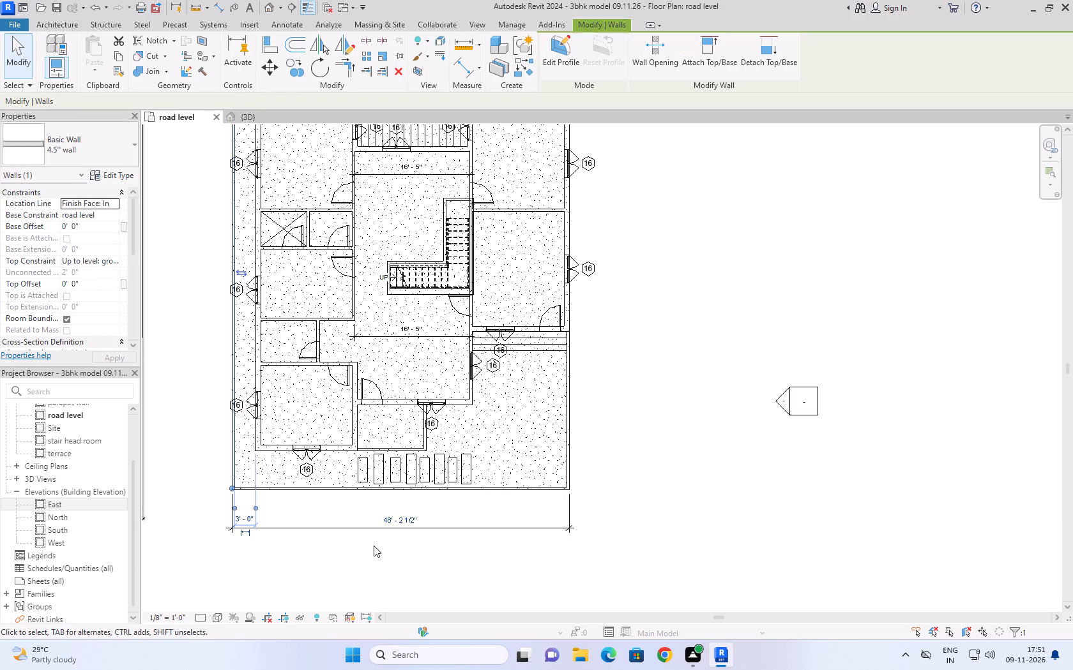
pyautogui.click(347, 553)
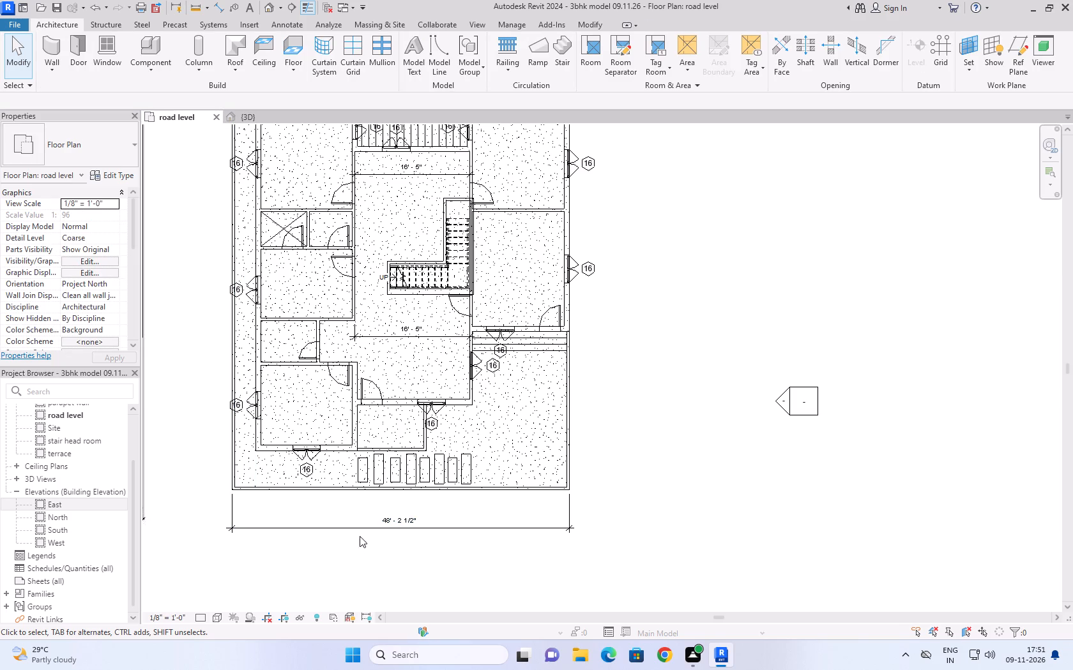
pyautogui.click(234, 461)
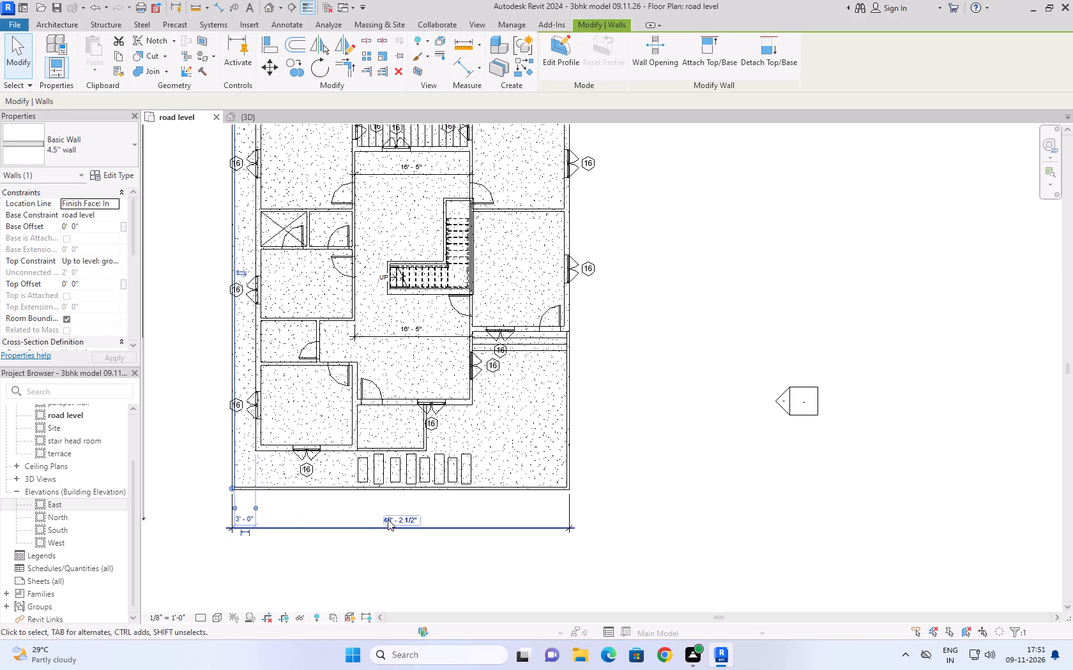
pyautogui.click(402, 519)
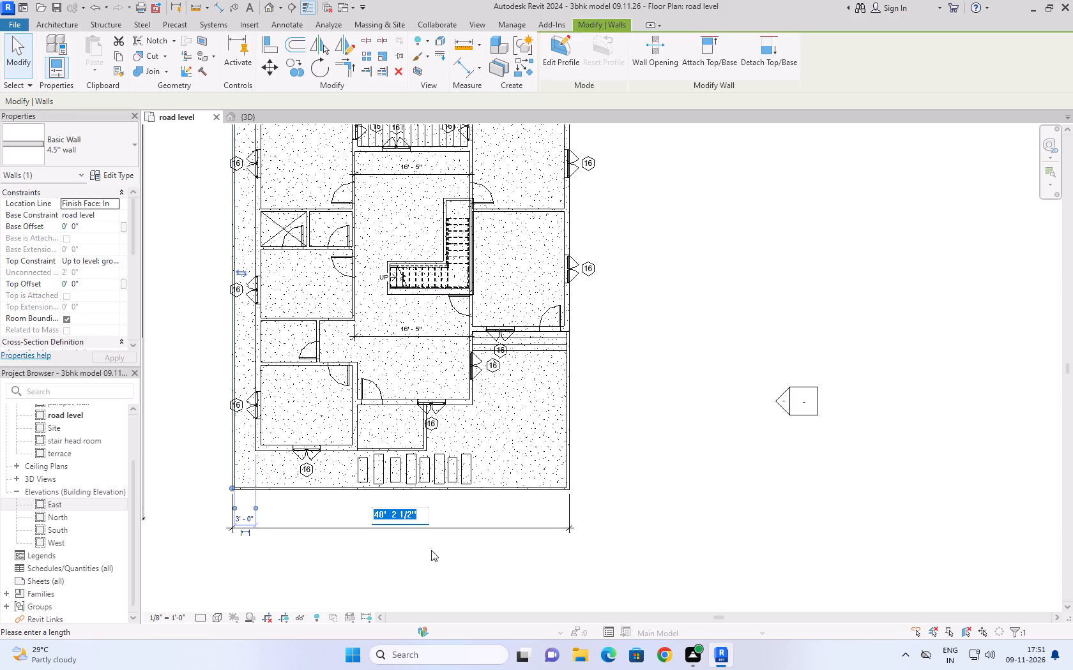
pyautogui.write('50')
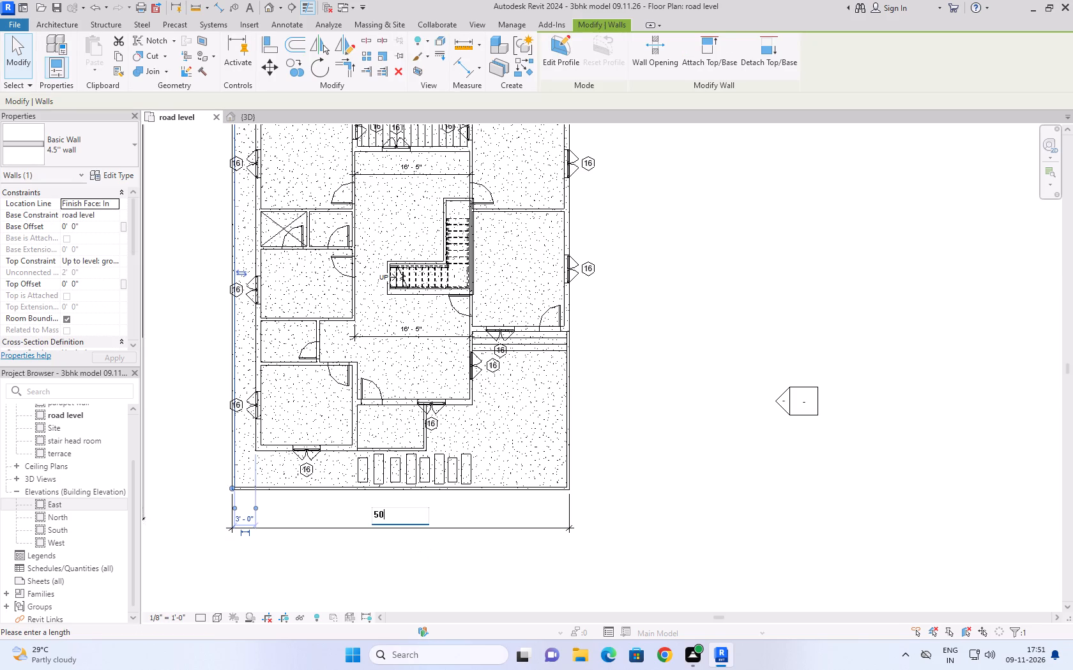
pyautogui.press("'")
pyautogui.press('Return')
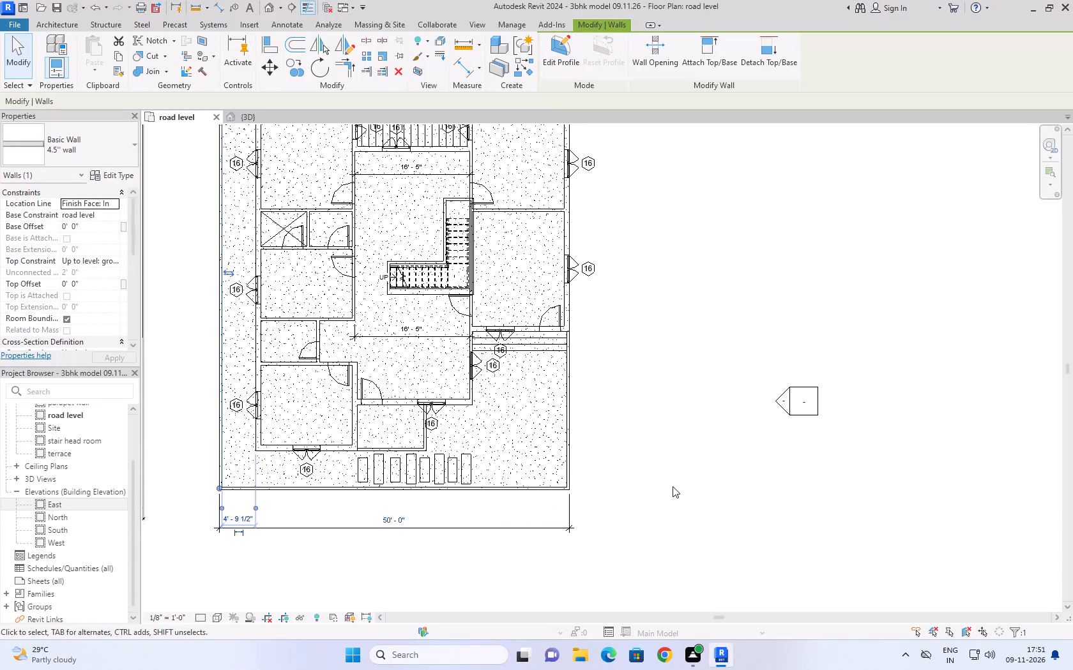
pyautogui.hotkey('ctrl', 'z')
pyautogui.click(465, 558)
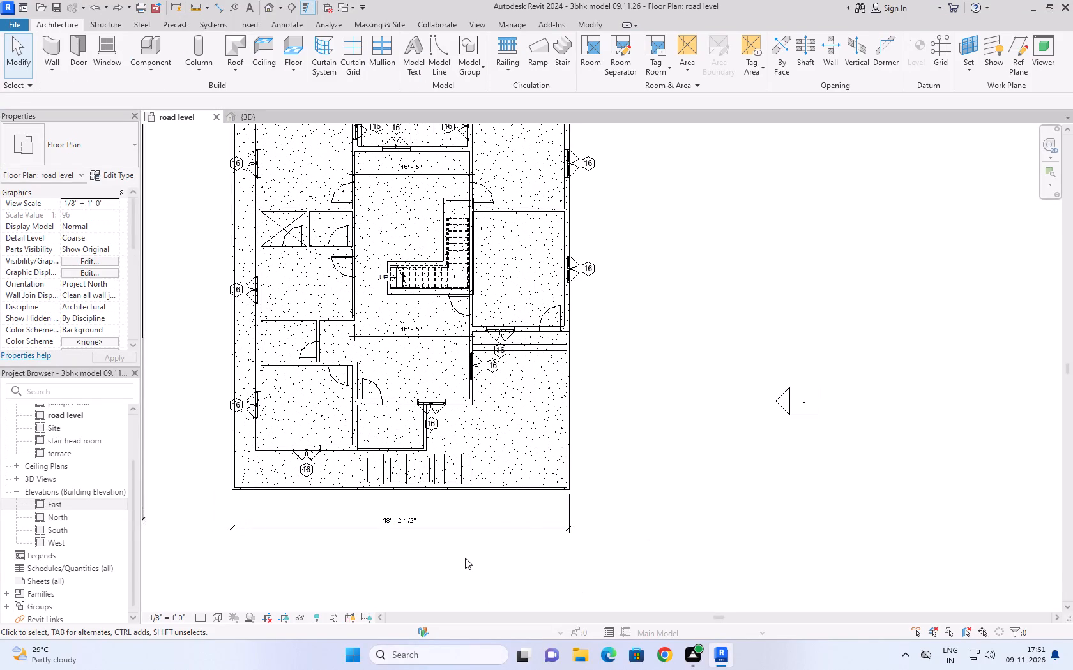
# Examine the model's compound walls from rear to front against the reference plan's plot boundary.
pyautogui.click(565, 461)
pyautogui.click(616, 439)
pyautogui.scroll(-5, 627, 438)
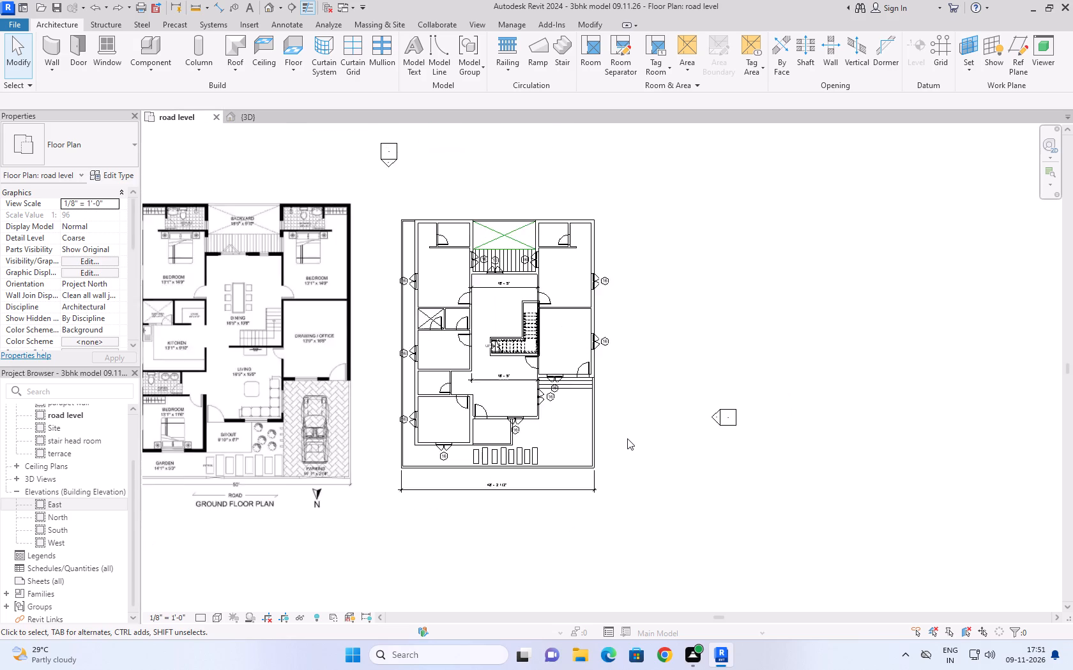
pyautogui.scroll(6, 476, 238)
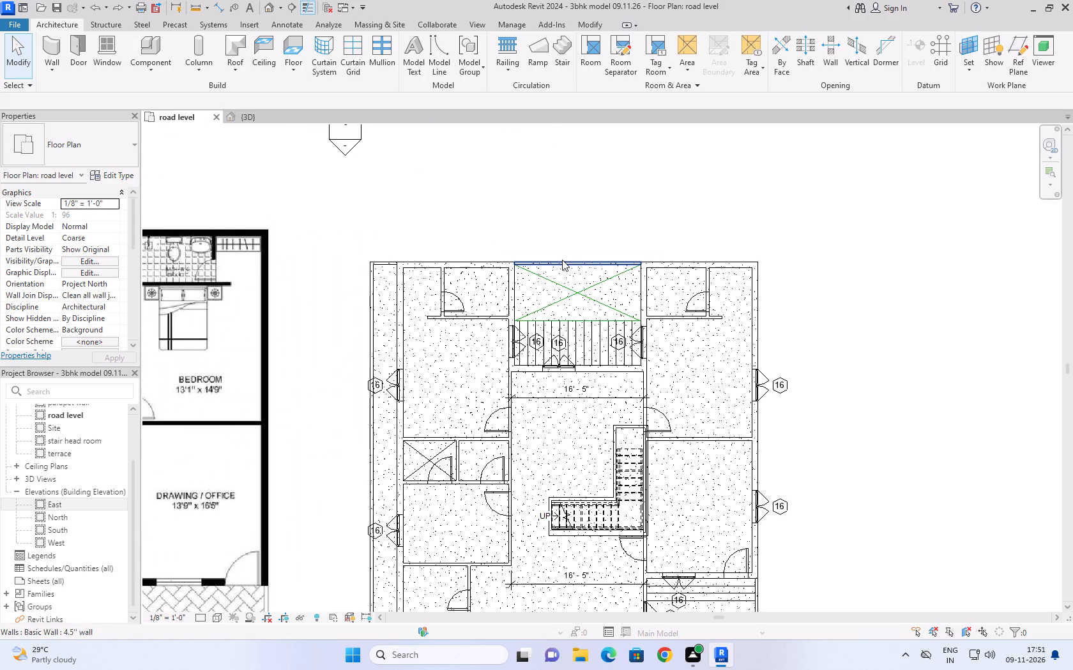
pyautogui.scroll(-2, 787, 256)
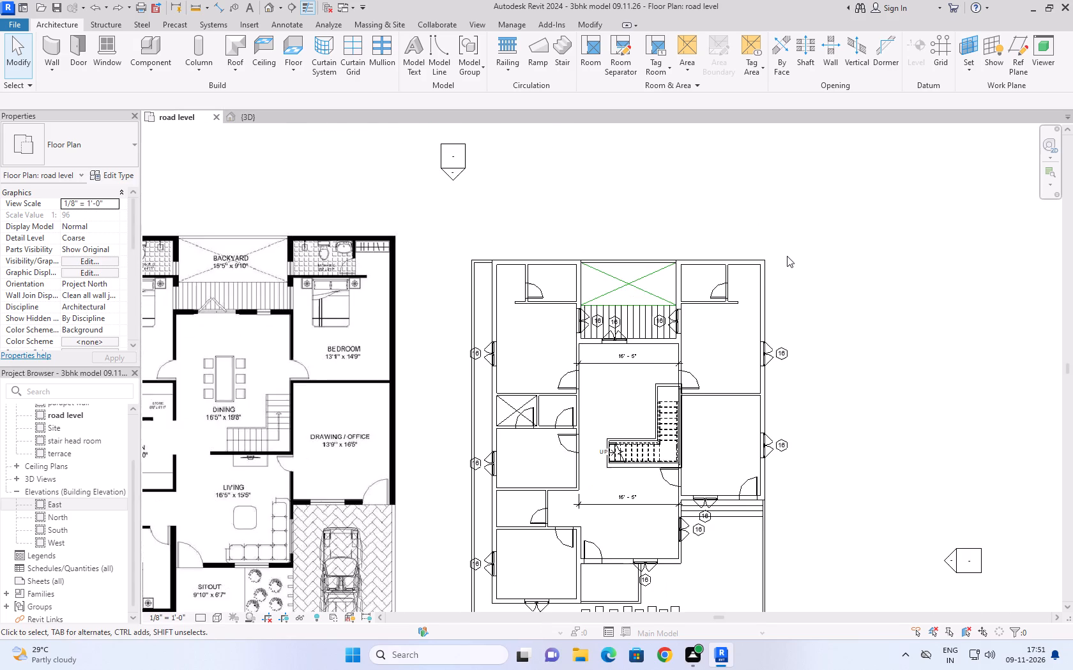
pyautogui.scroll(-2, 788, 273)
pyautogui.scroll(4, 823, 498)
pyautogui.scroll(-6, 831, 449)
pyautogui.scroll(5, 779, 599)
pyautogui.click(722, 490)
pyautogui.click(727, 416)
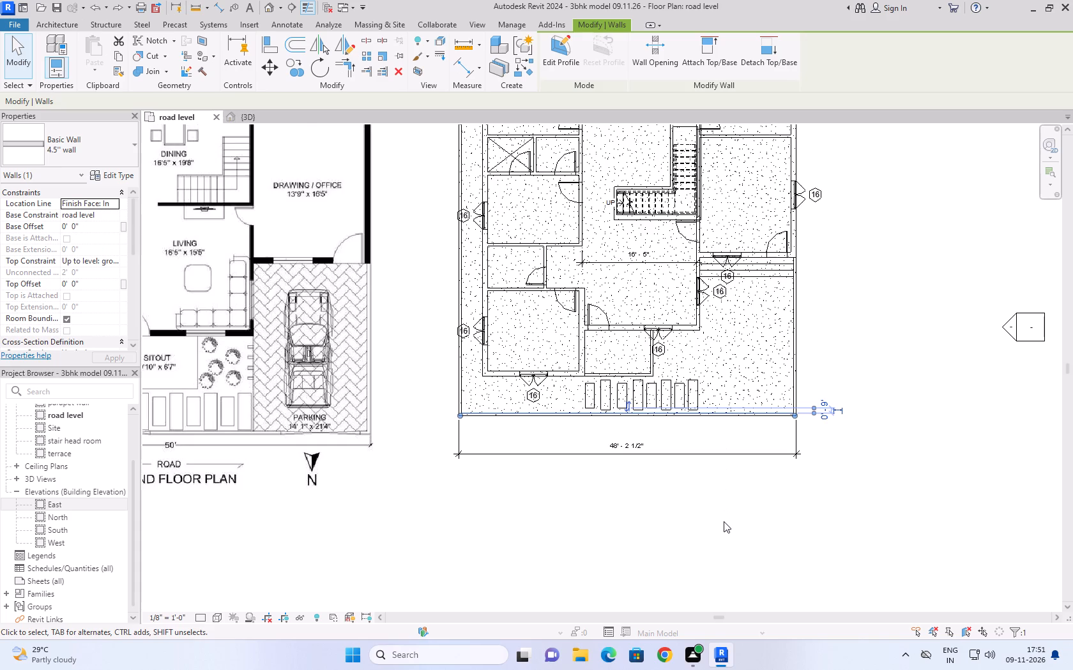
pyautogui.scroll(2, 724, 521)
pyautogui.scroll(-2, 726, 514)
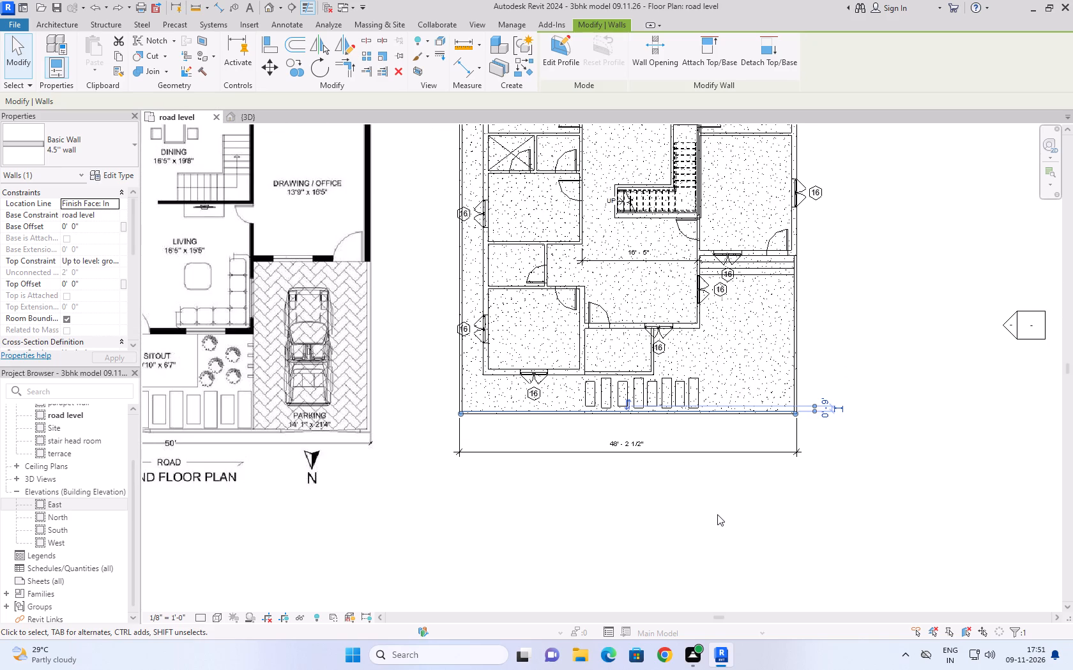
# Set the overall plot width to 50' by moving the compound wall along the side-out strip.
pyautogui.click(635, 449)
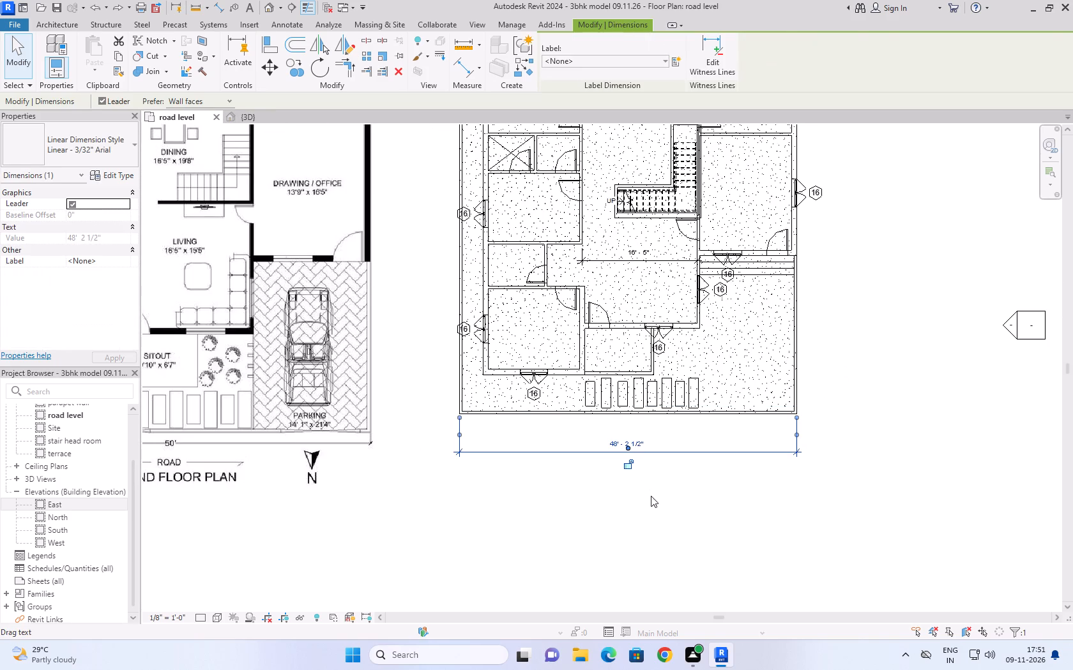
pyautogui.click(640, 490)
pyautogui.click(720, 410)
pyautogui.moveTo(743, 508); pyautogui.dragTo(745, 508)
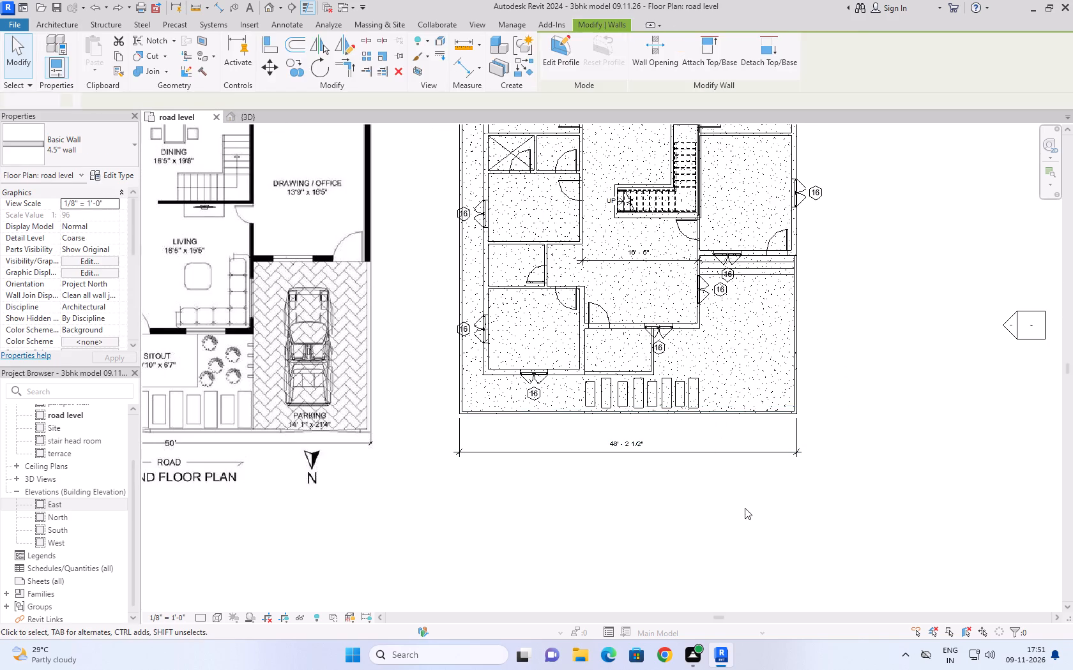
pyautogui.moveTo(745, 508); pyautogui.dragTo(750, 498)
pyautogui.click(794, 378)
pyautogui.moveTo(621, 507); pyautogui.dragTo(602, 503)
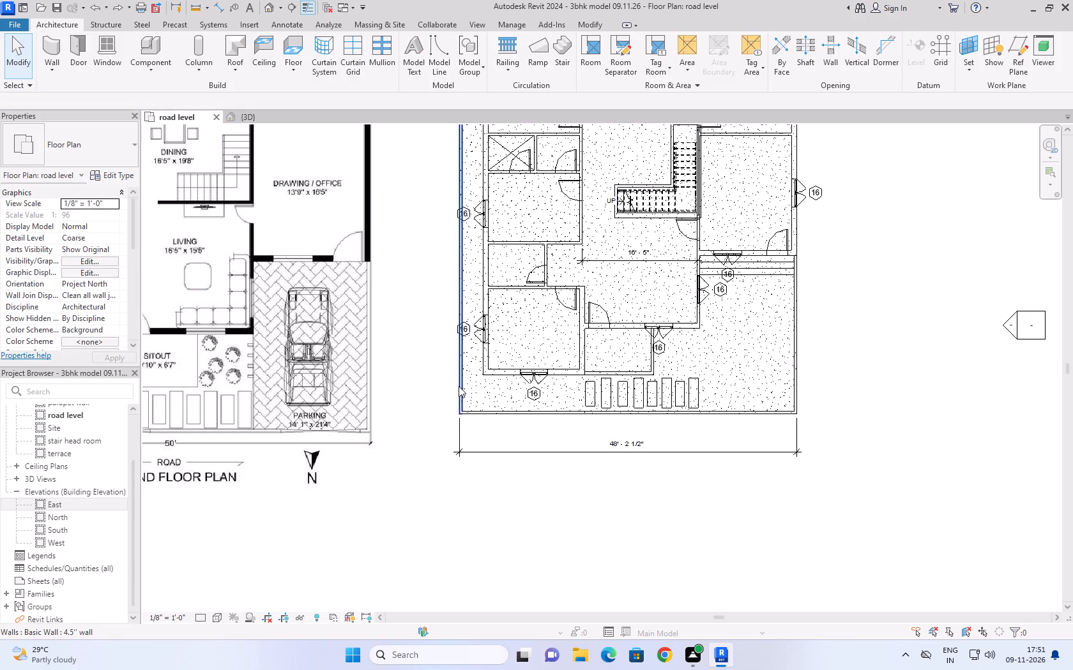
pyautogui.click(459, 385)
pyautogui.click(635, 443)
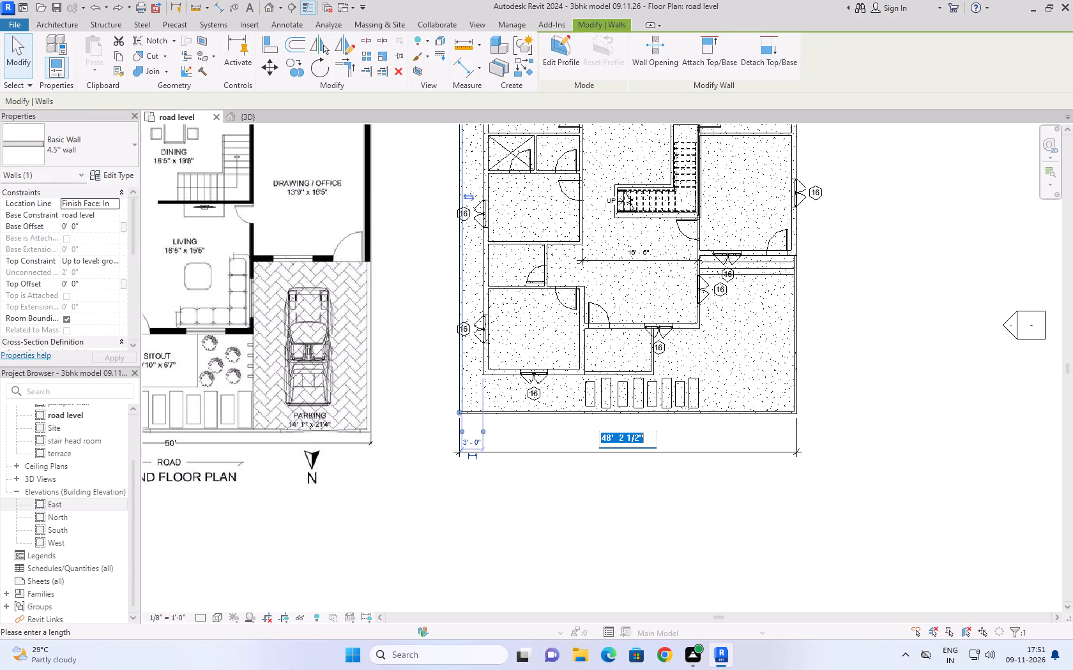
pyautogui.write("50'")
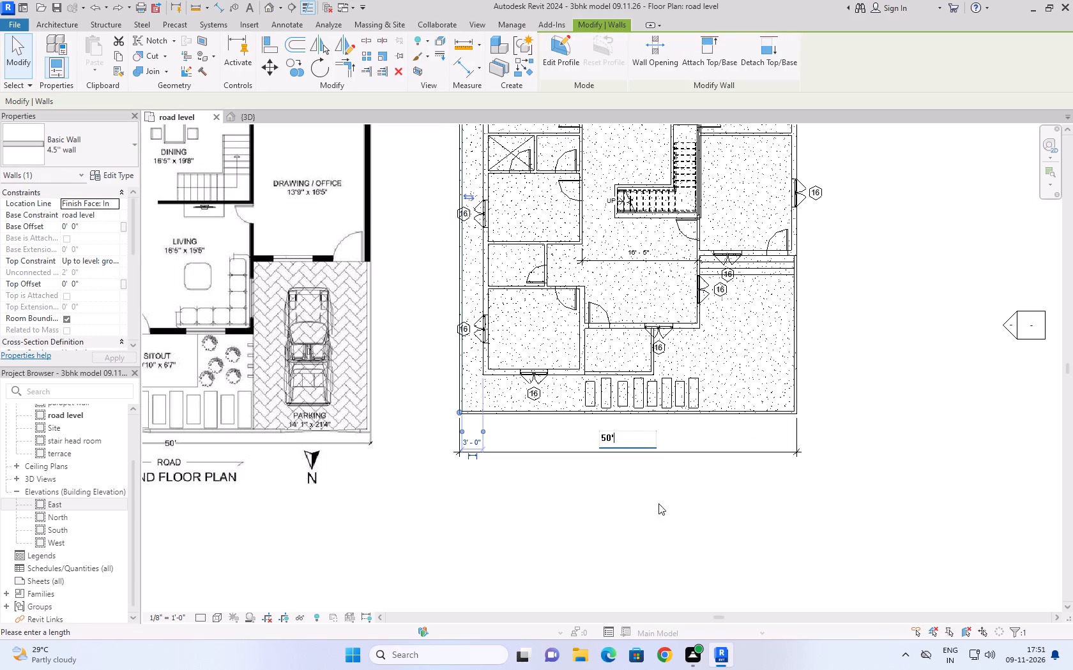
pyautogui.press('Return')
pyautogui.click(674, 518)
# Dimension the overall plot depth between the front and rear compound walls, placing it outside the side-out strip.
pyautogui.scroll(-3, 637, 526)
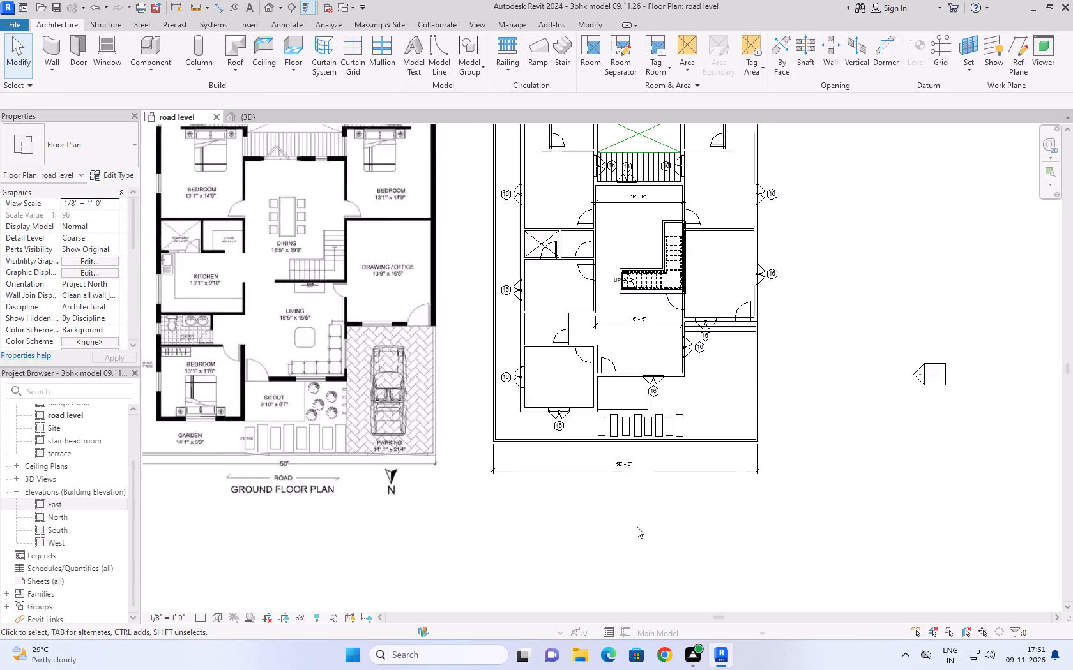
pyautogui.scroll(3, 497, 452)
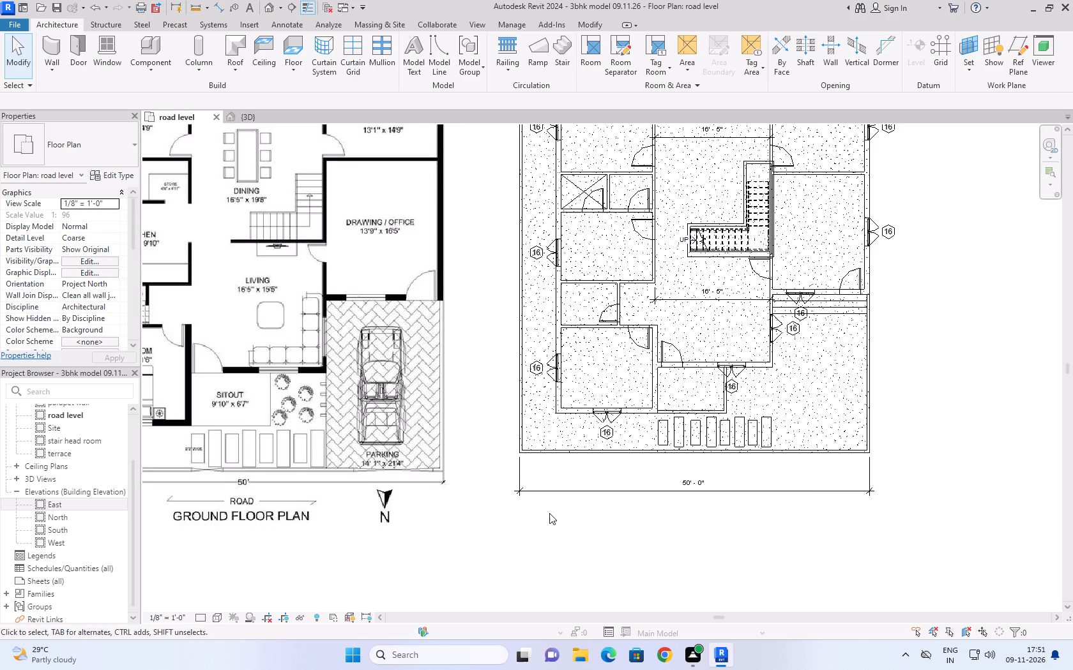
pyautogui.write('di')
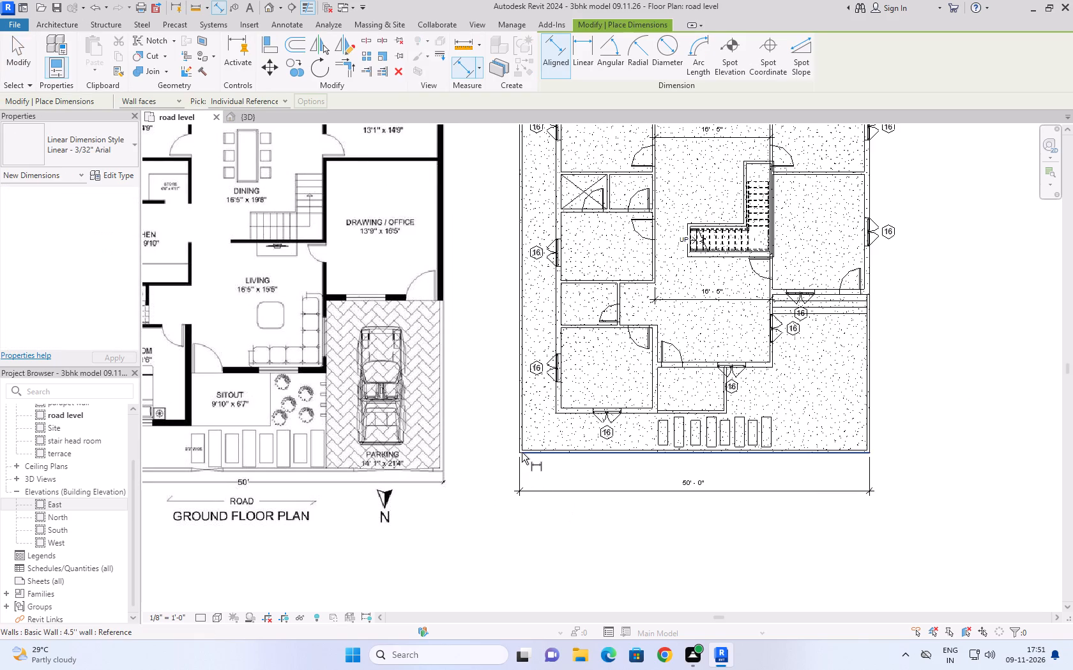
pyautogui.click(522, 452)
pyautogui.scroll(-5, 496, 346)
pyautogui.scroll(2, 494, 178)
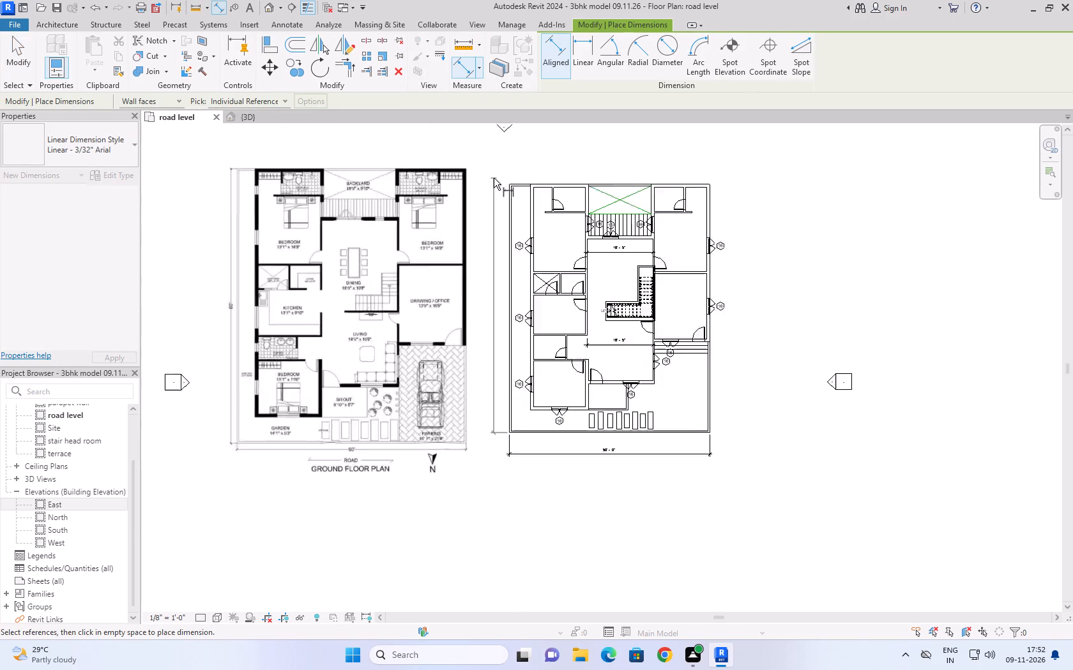
pyautogui.scroll(6, 494, 178)
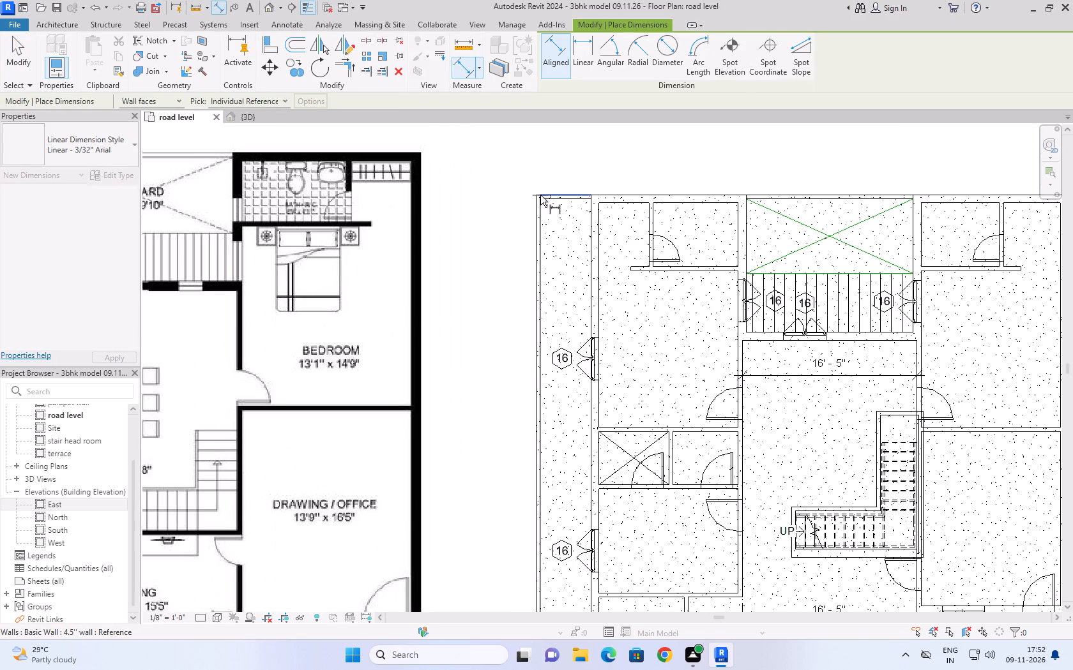
pyautogui.click(538, 195)
pyautogui.click(502, 205)
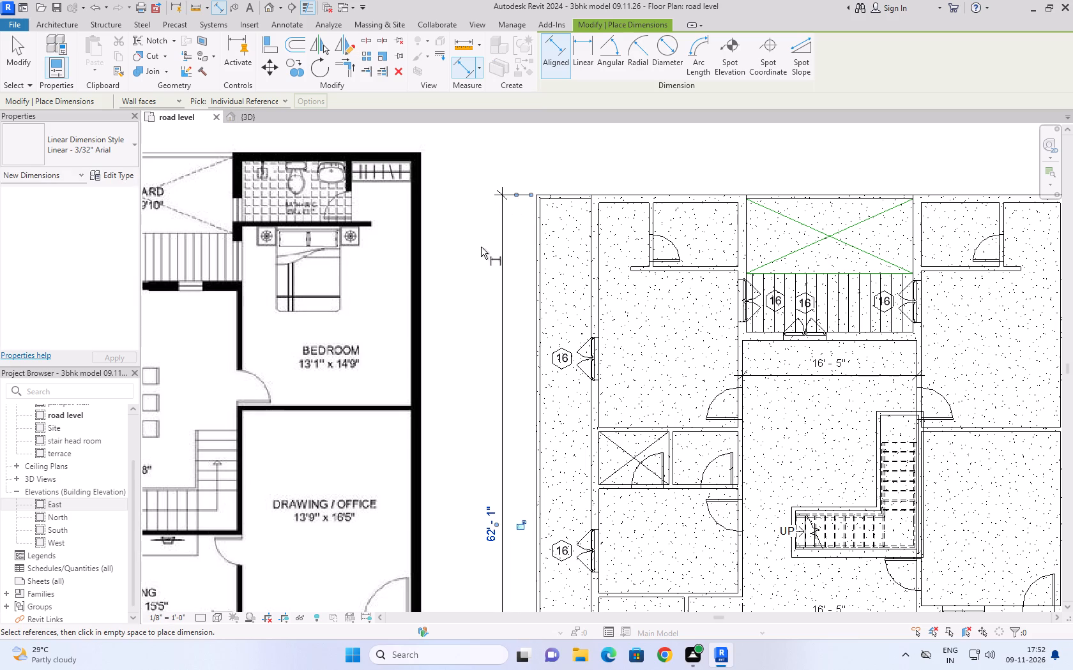
# Measure the garden depth from the front compound wall to the front bedroom's outer wall and compare it with the reference plan.
pyautogui.scroll(-4, 485, 349)
pyautogui.scroll(-3, 521, 302)
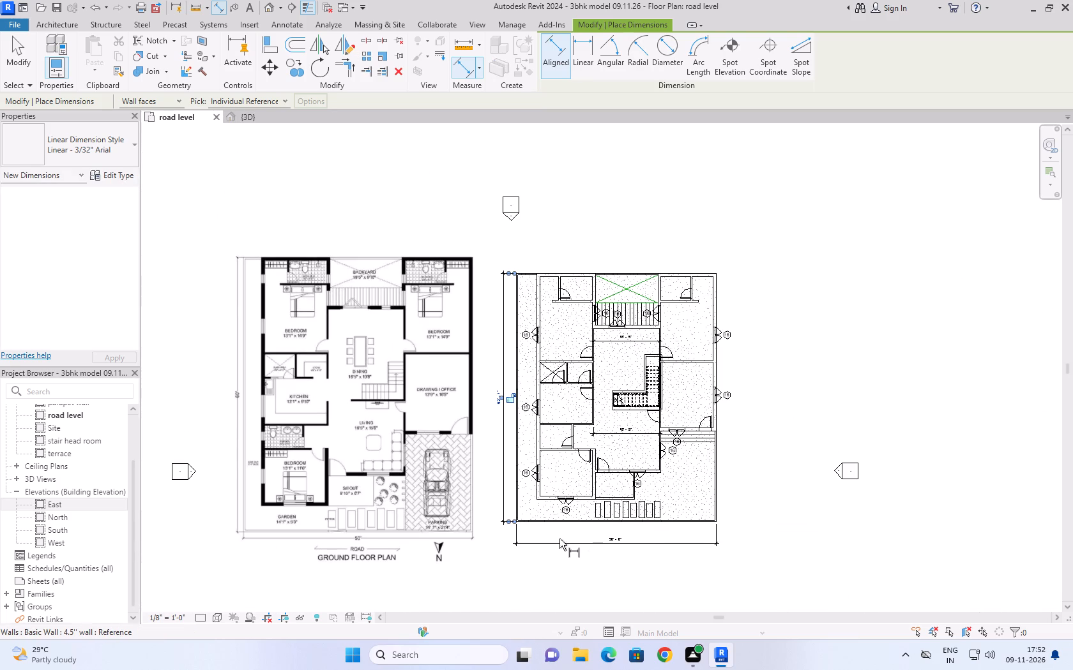
pyautogui.scroll(5, 558, 537)
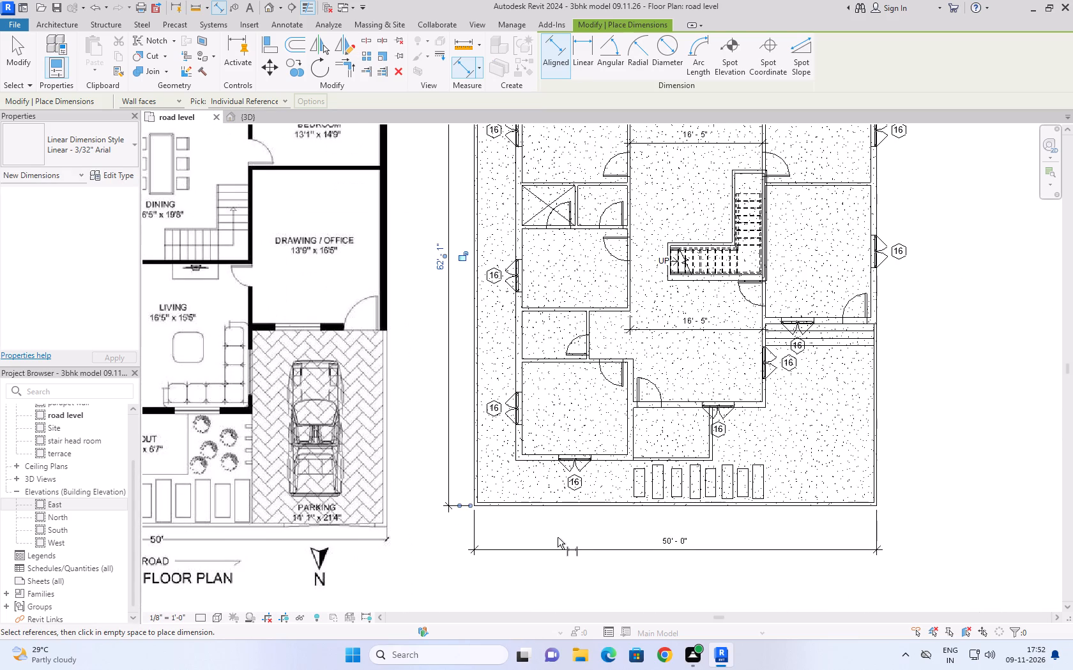
pyautogui.click(549, 502)
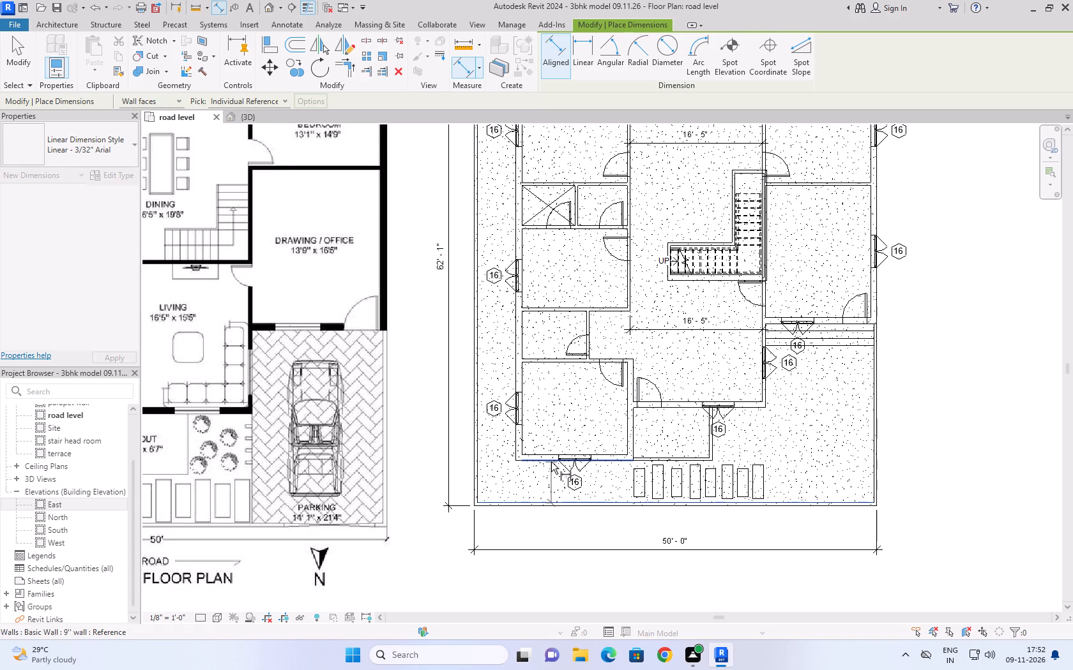
pyautogui.click(551, 462)
pyautogui.scroll(-8, 599, 472)
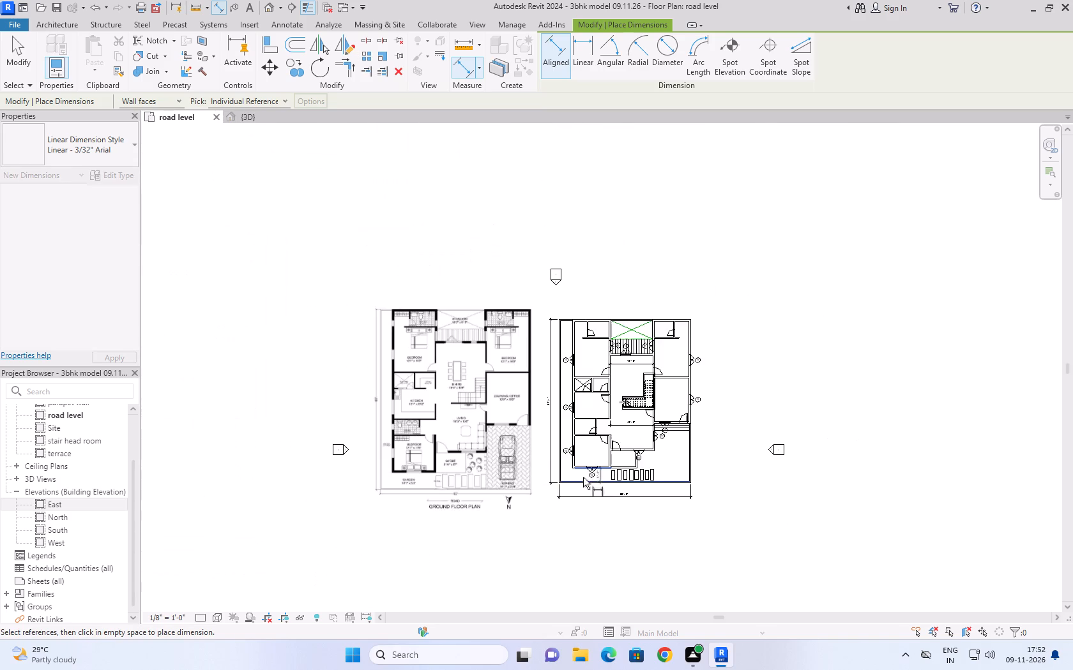
pyautogui.scroll(10, 413, 504)
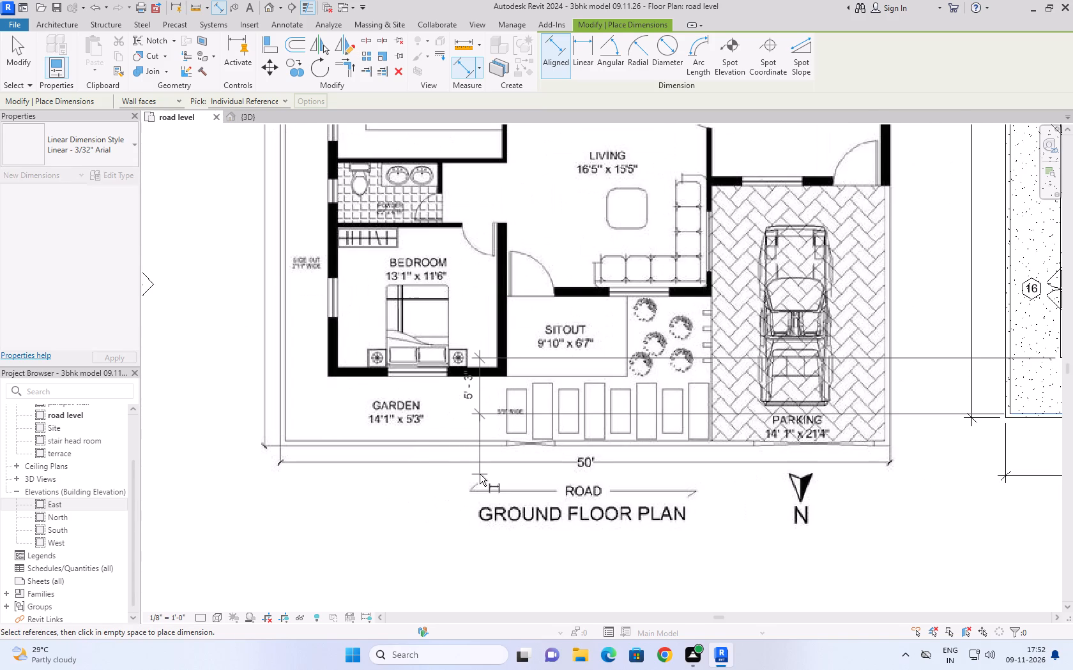
pyautogui.scroll(-8, 480, 473)
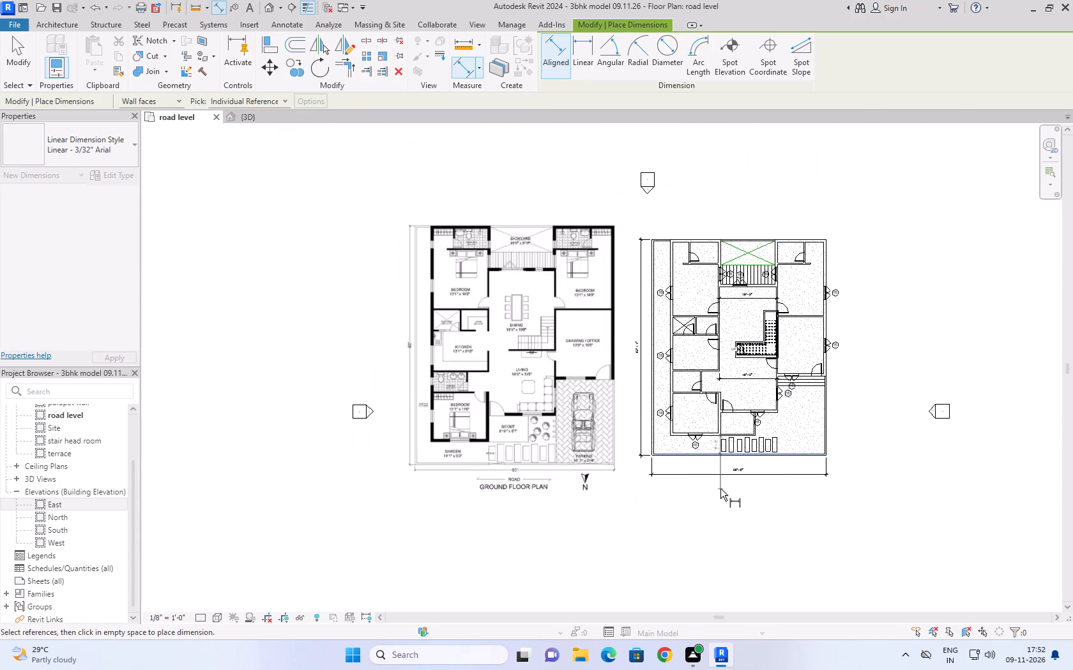
pyautogui.press('Escape')
# Measure the depth of the attached bathroom in the rear bedroom beside the side-out strip, checking against the reference plan.
pyautogui.scroll(-4, 720, 489)
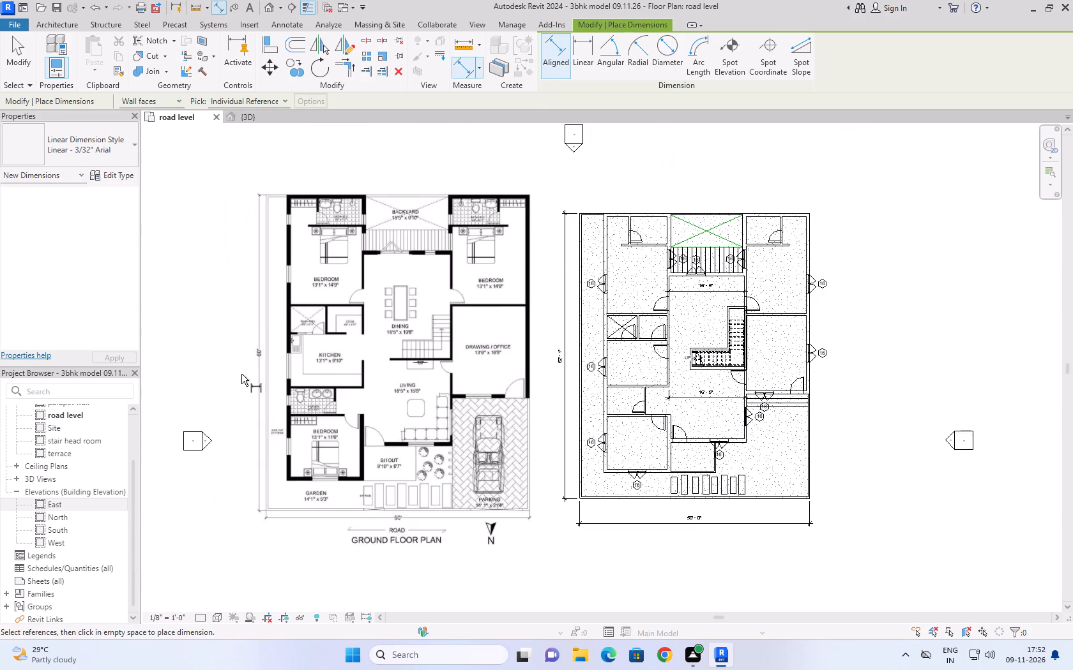
pyautogui.scroll(4, 242, 367)
pyautogui.scroll(-6, 242, 367)
pyautogui.scroll(4, 535, 288)
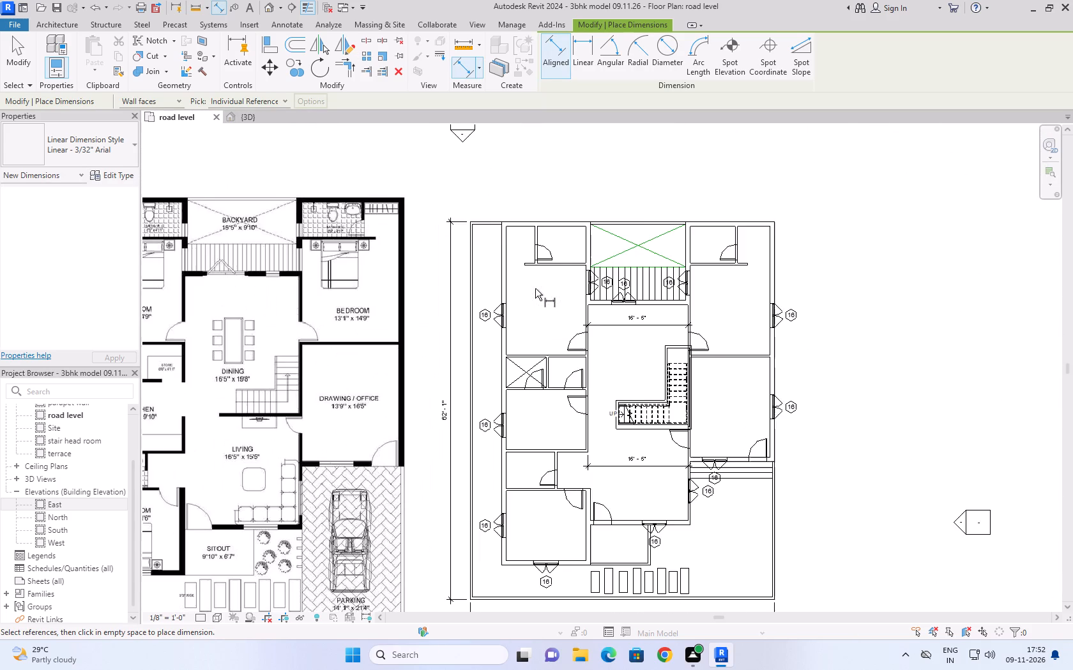
pyautogui.scroll(-4, 535, 288)
pyautogui.scroll(4, 320, 294)
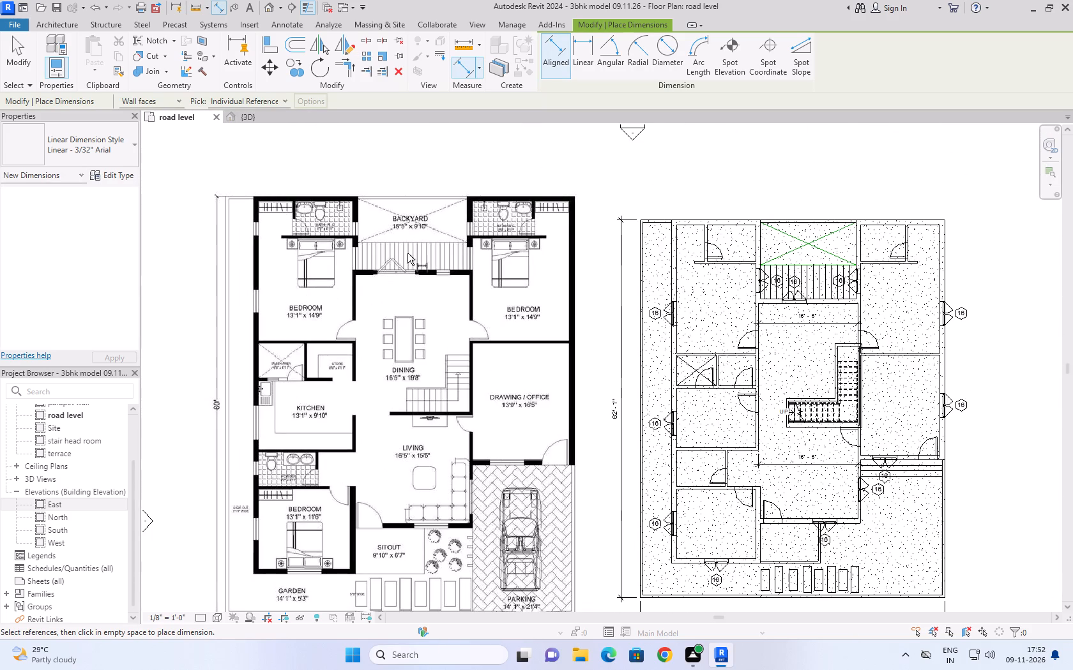
pyautogui.click(690, 224)
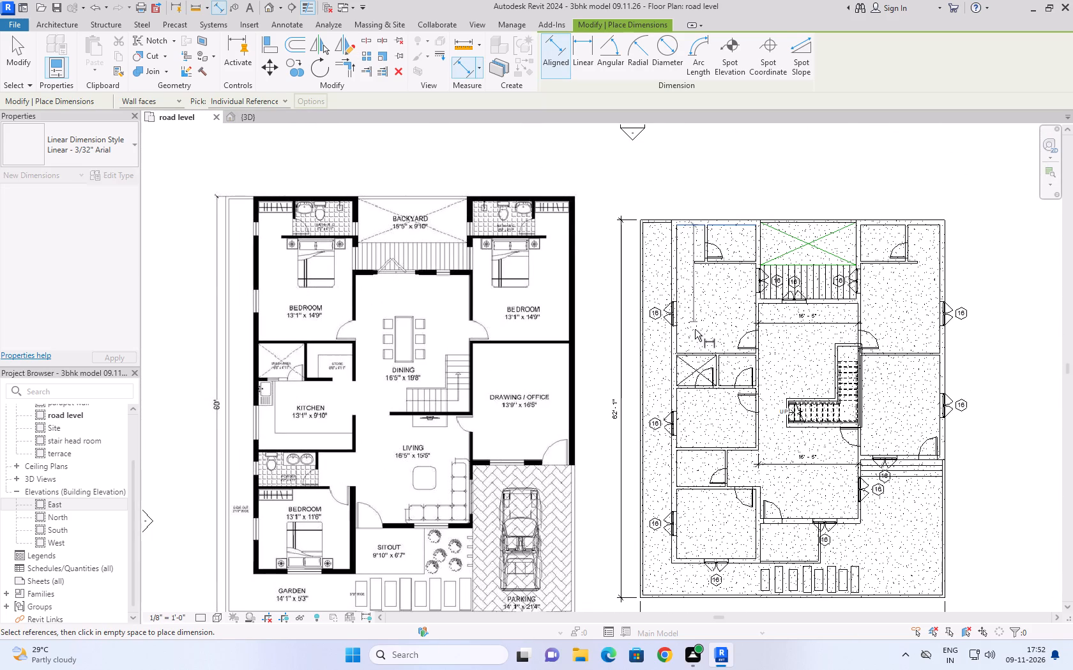
pyautogui.scroll(5, 734, 262)
pyautogui.click(734, 259)
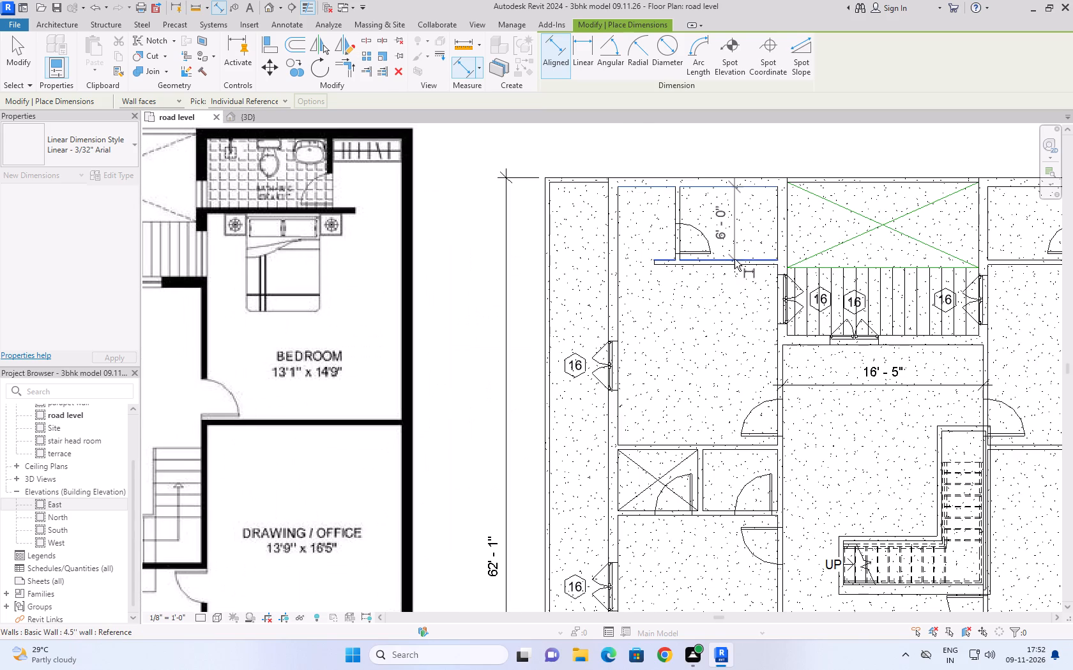
pyautogui.press('Escape')
pyautogui.click(734, 262)
pyautogui.press('Escape')
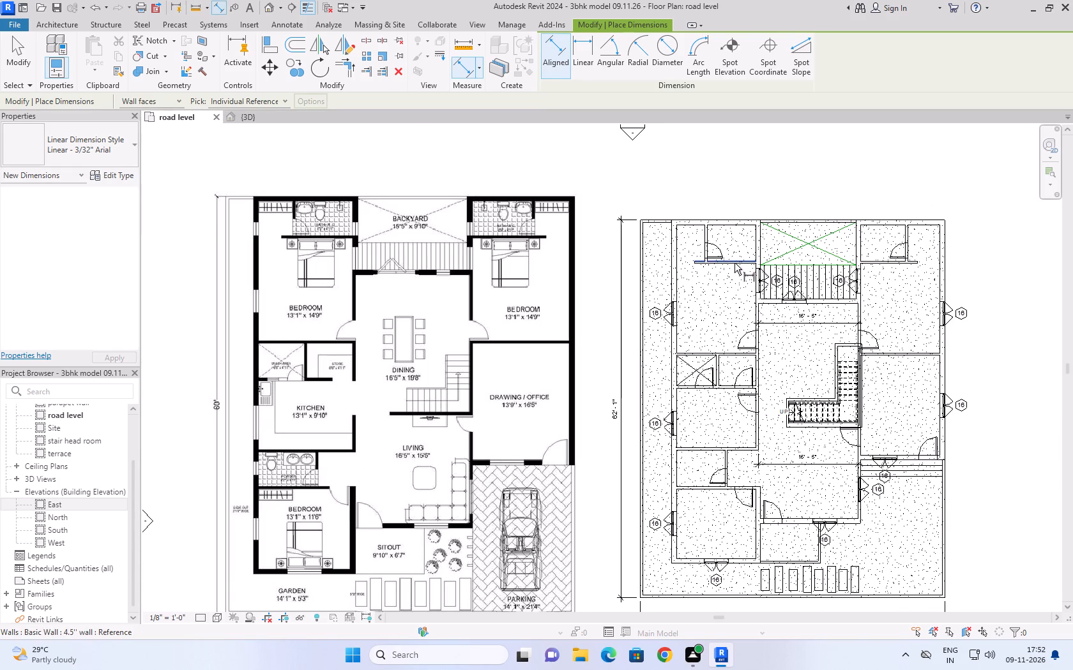
# Measure the rear bedroom's depth from the bathroom partition to the wash area and store wall.
pyautogui.scroll(5, 734, 264)
pyautogui.click(734, 264)
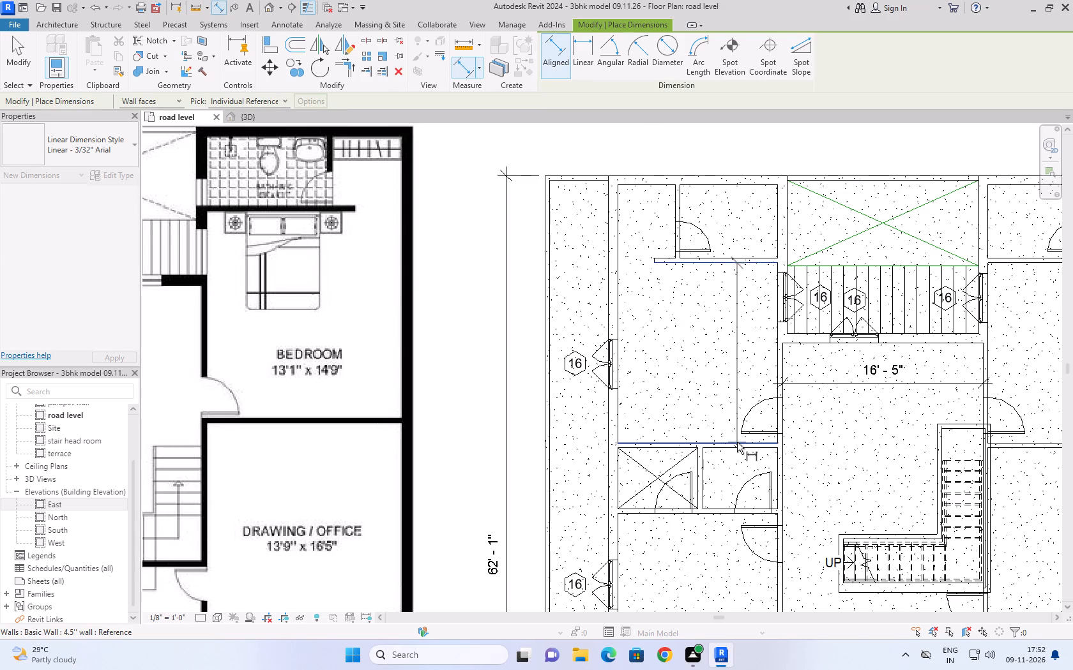
pyautogui.click(735, 443)
pyautogui.scroll(-5, 710, 435)
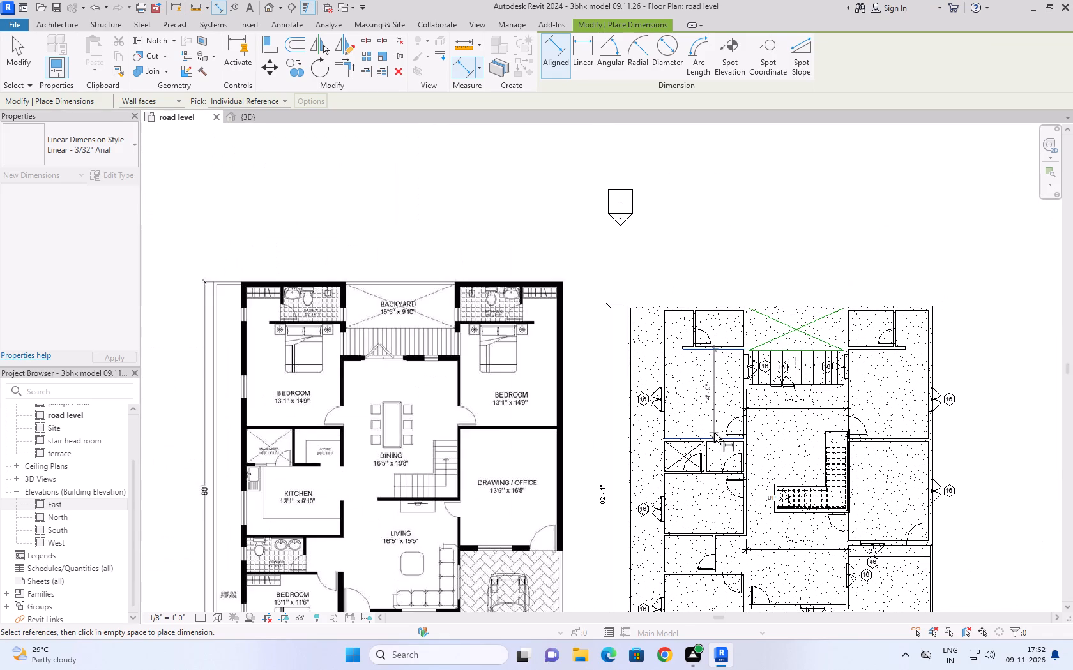
pyautogui.scroll(9, 719, 479)
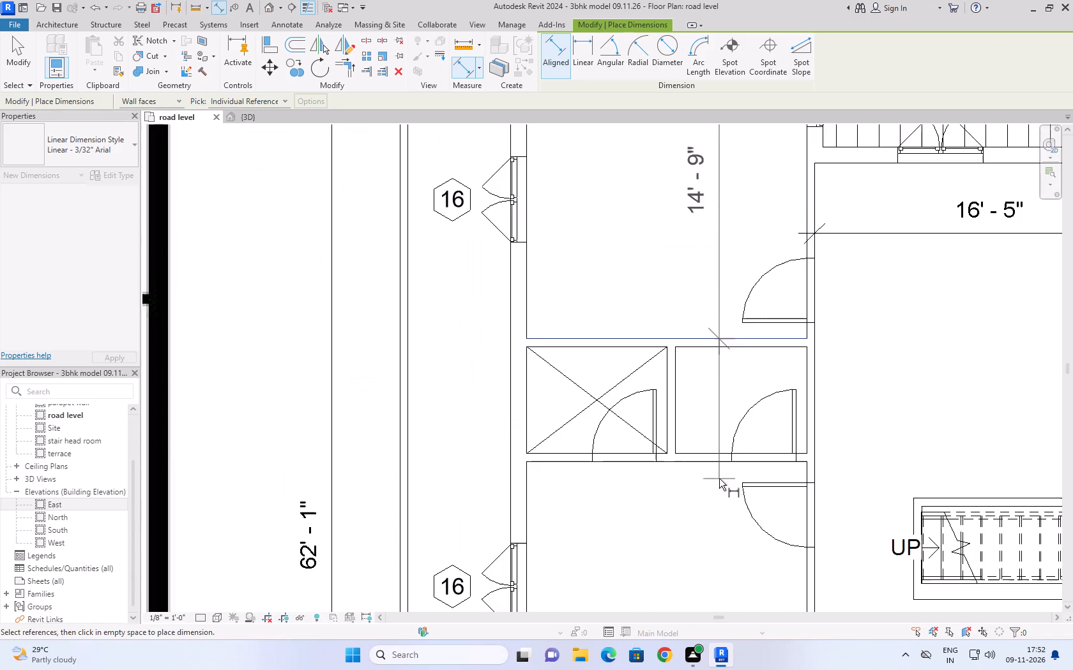
pyautogui.press('Escape')
# Measure the kitchen's depth between its inner wall faces and compare it with the reference plan.
pyautogui.scroll(-4, 754, 334)
pyautogui.scroll(5, 742, 490)
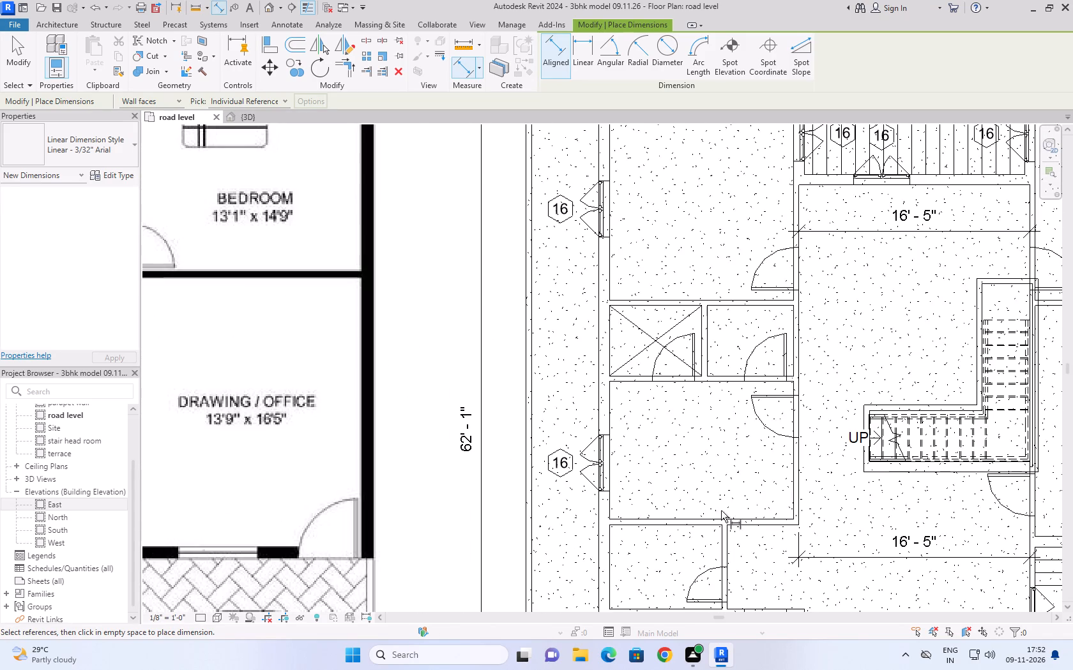
pyautogui.click(722, 516)
pyautogui.click(717, 382)
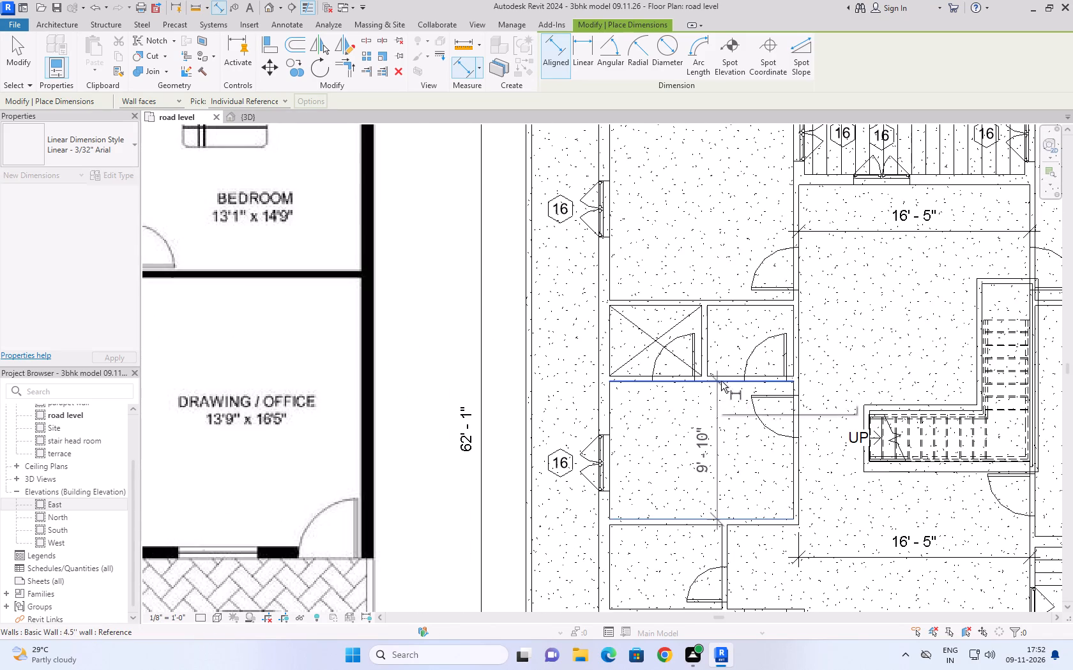
pyautogui.scroll(-5, 749, 374)
pyautogui.press('Escape')
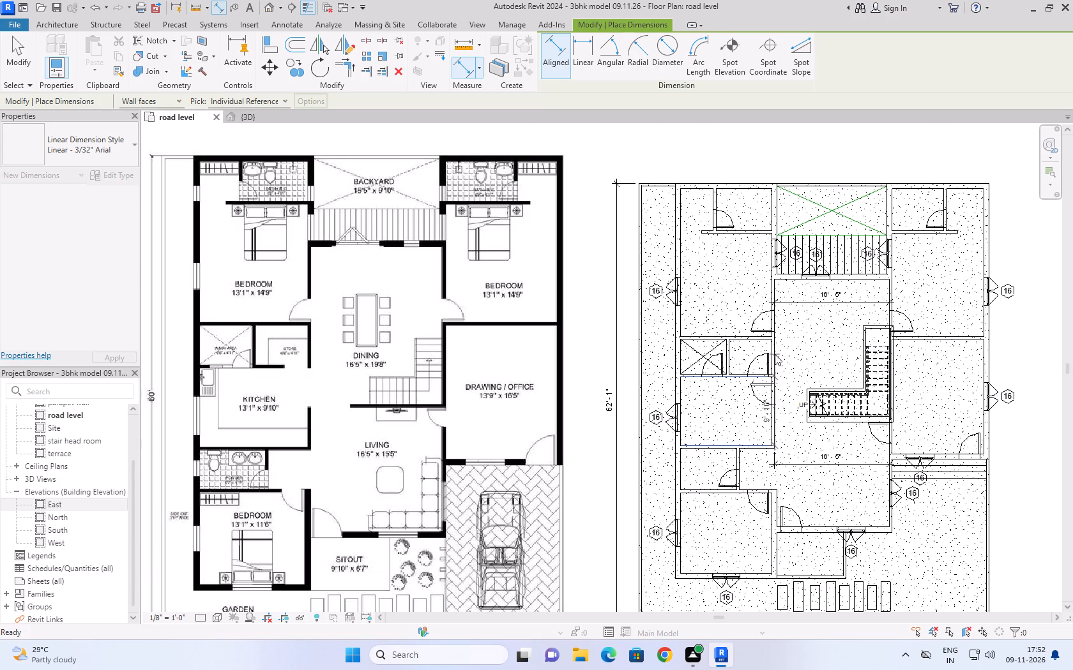
# Measure the front bedroom's depth between its inner wall faces and compare it with the reference plan.
pyautogui.scroll(-5, 758, 448)
pyautogui.scroll(5, 745, 578)
pyautogui.scroll(-5, 761, 431)
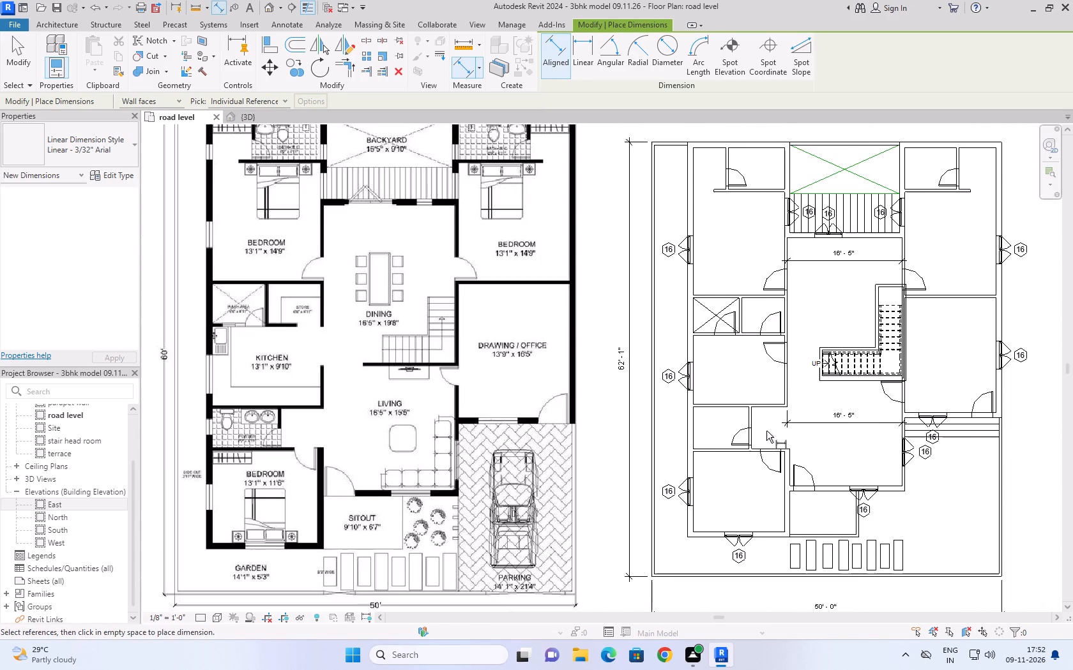
pyautogui.scroll(6, 748, 539)
pyautogui.click(783, 520)
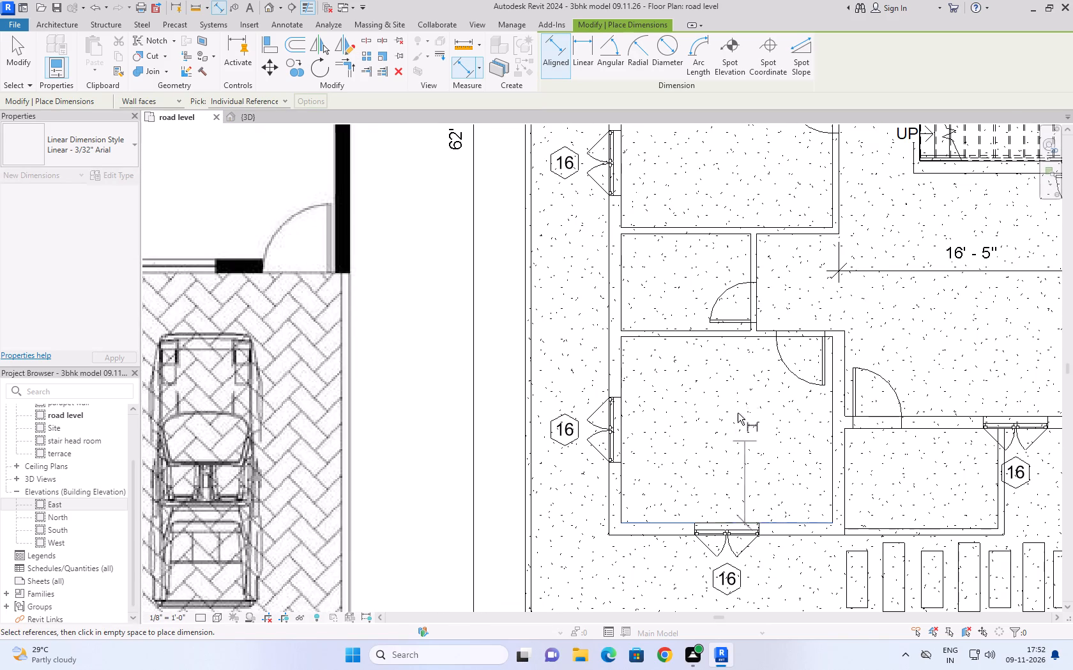
pyautogui.click(756, 336)
pyautogui.scroll(-5, 736, 371)
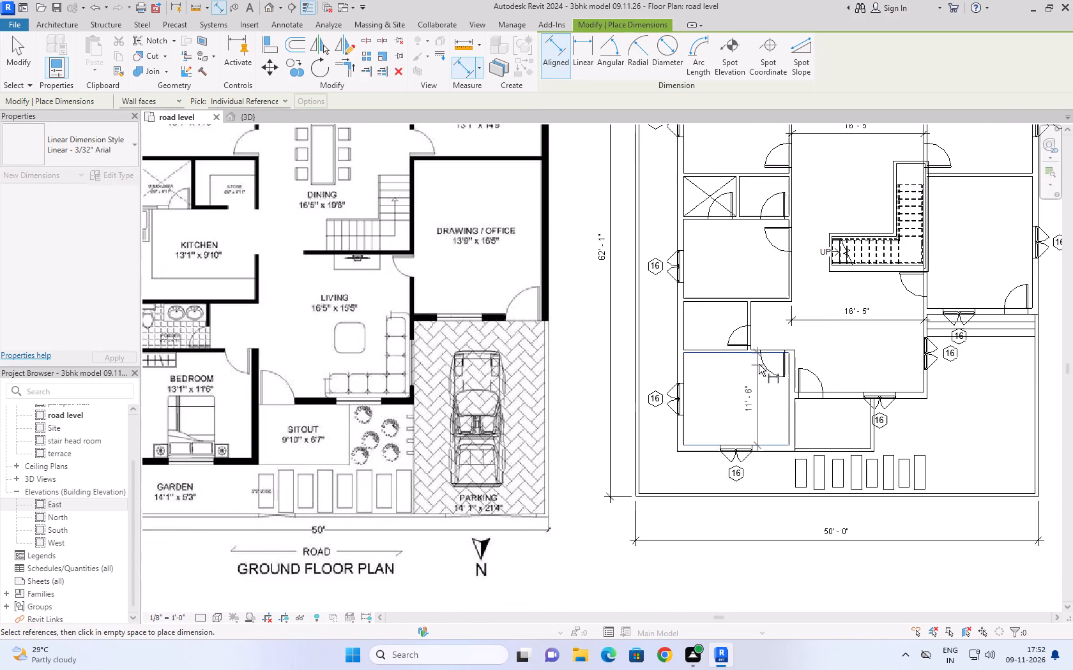
pyautogui.scroll(-3, 759, 364)
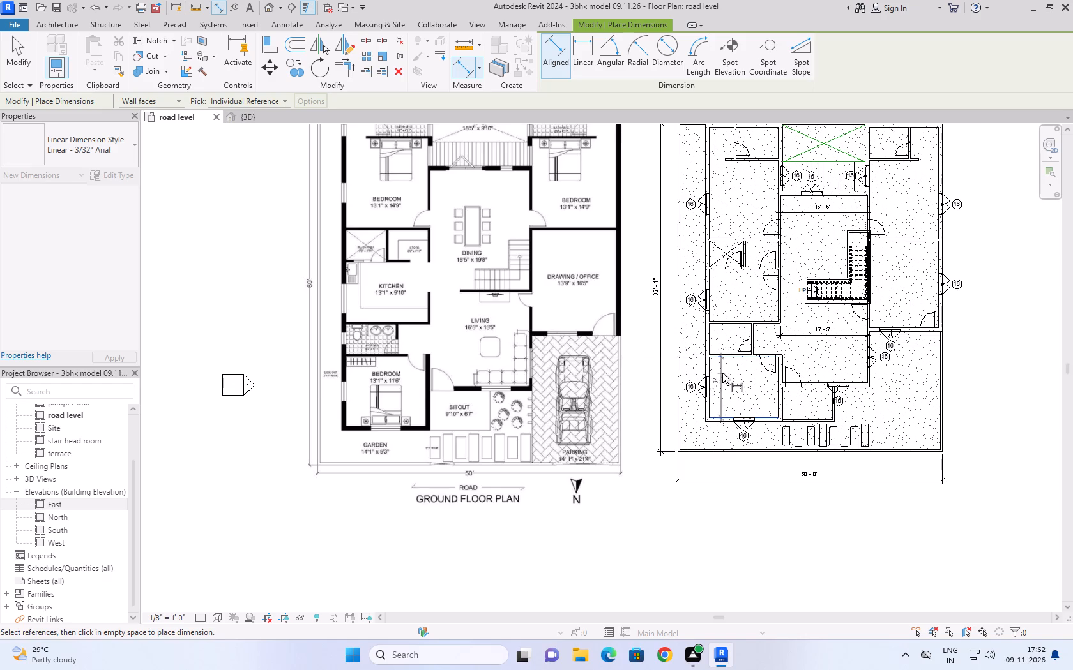
pyautogui.press('Escape')
# Measure the living room's depth from the stair-side partition to the sitout wall and compare it with the reference plan.
pyautogui.scroll(-10, 832, 357)
pyautogui.scroll(4, 925, 379)
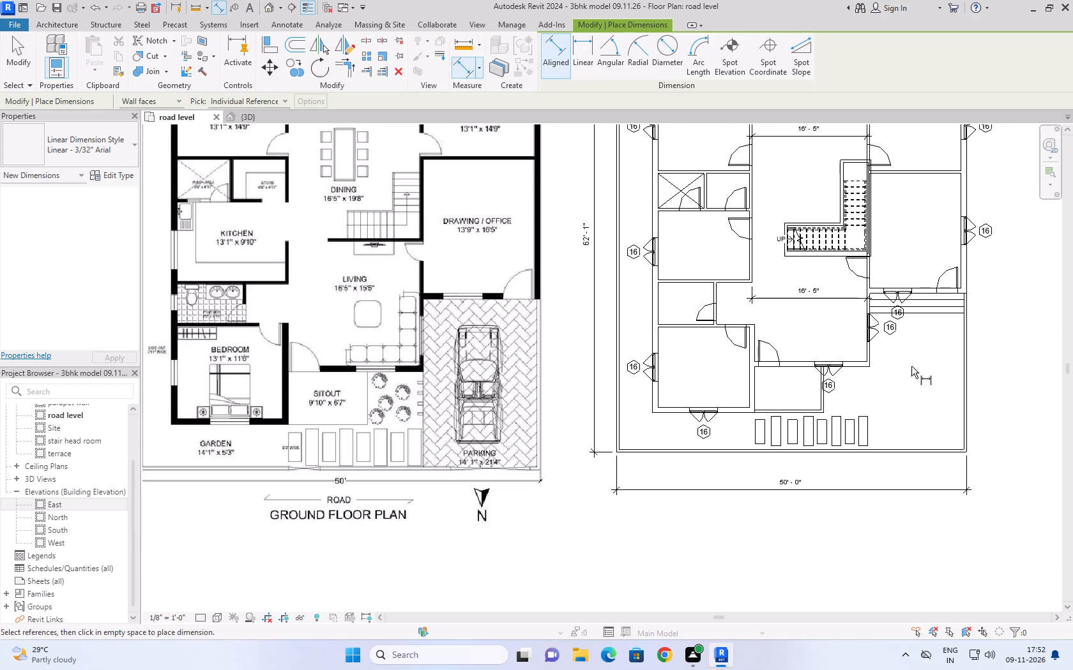
pyautogui.scroll(4, 831, 311)
pyautogui.click(832, 214)
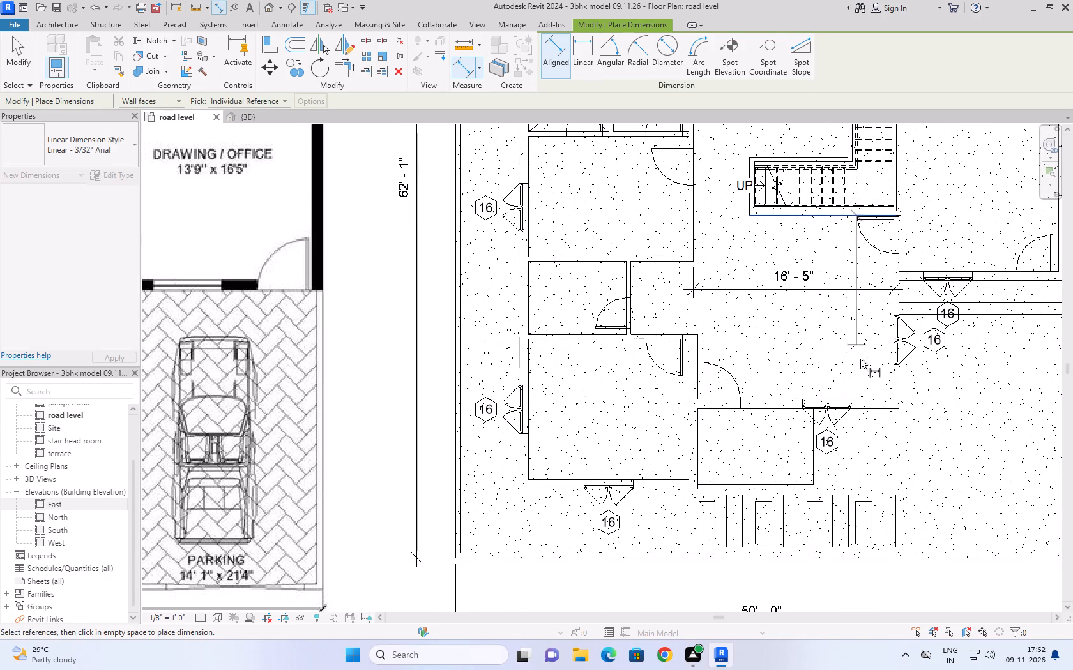
pyautogui.doubleClick(865, 396)
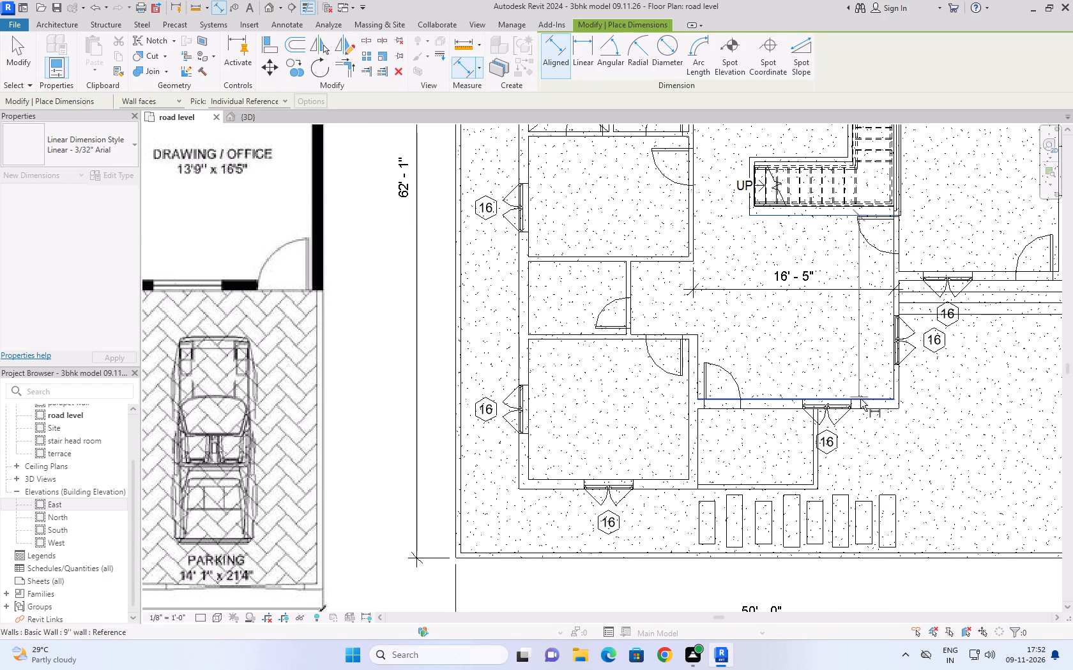
pyautogui.click(862, 397)
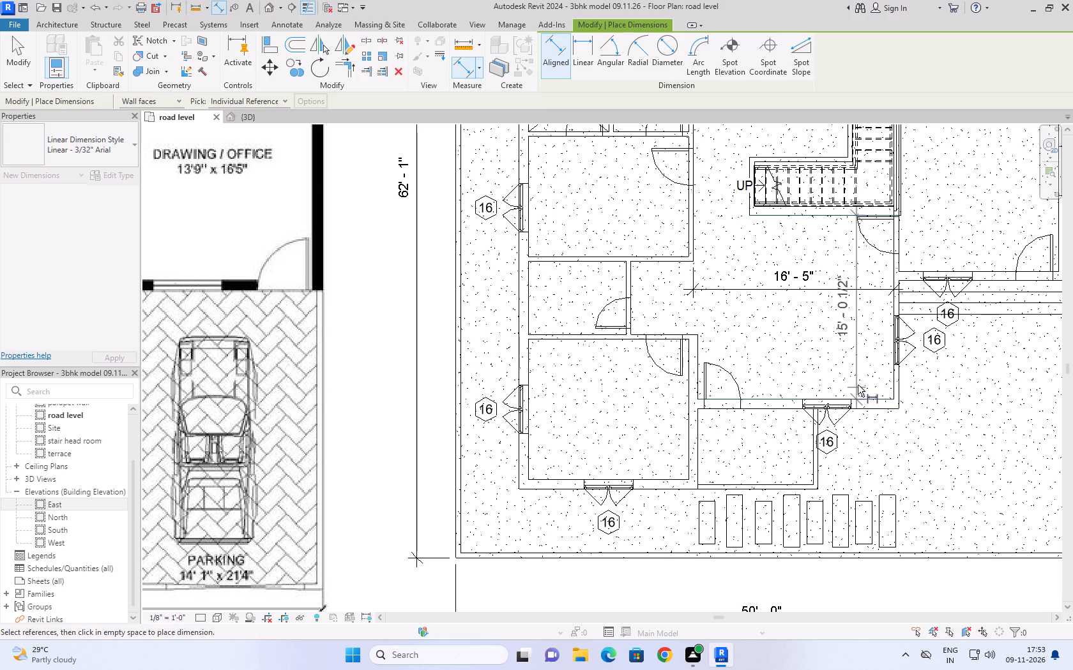
pyautogui.scroll(9, 867, 403)
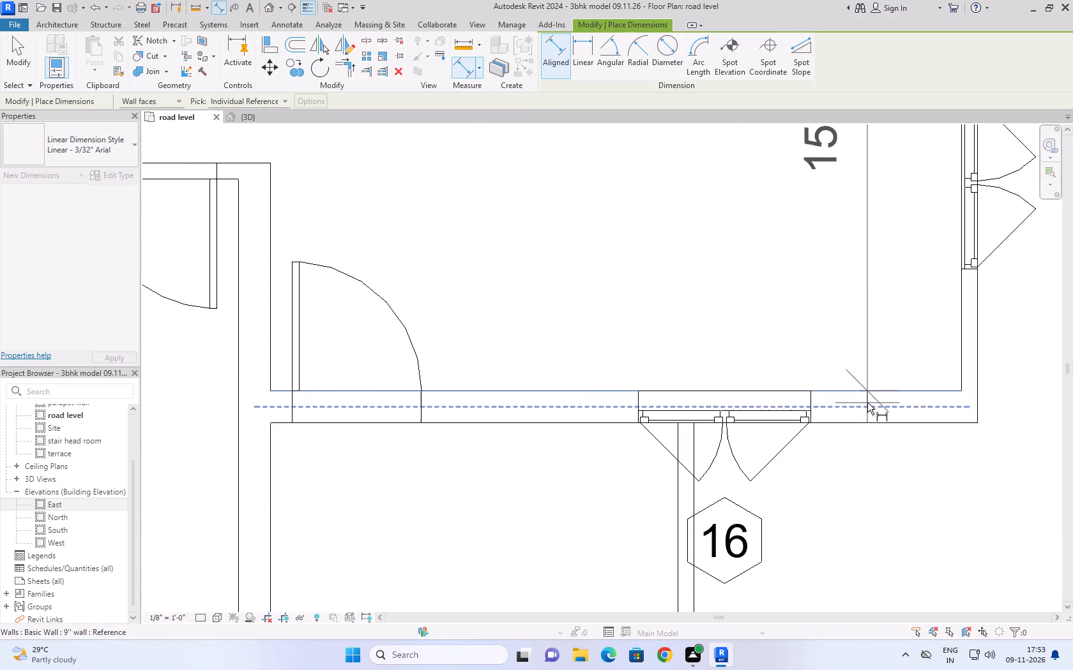
pyautogui.press('Escape')
pyautogui.click(826, 216)
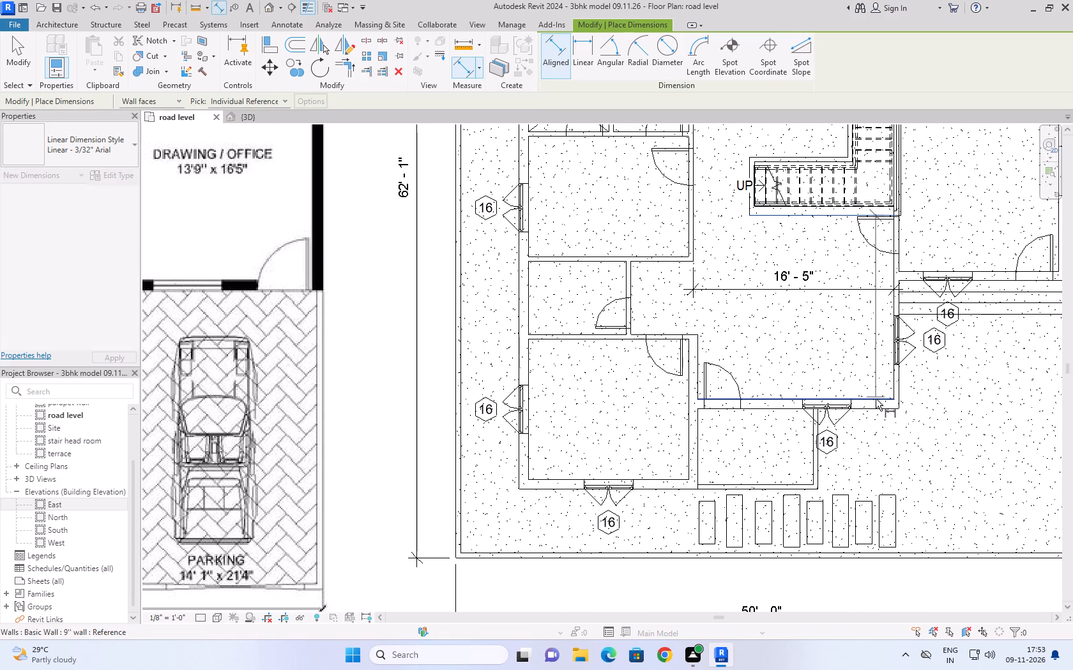
pyautogui.click(876, 399)
pyautogui.scroll(-5, 835, 386)
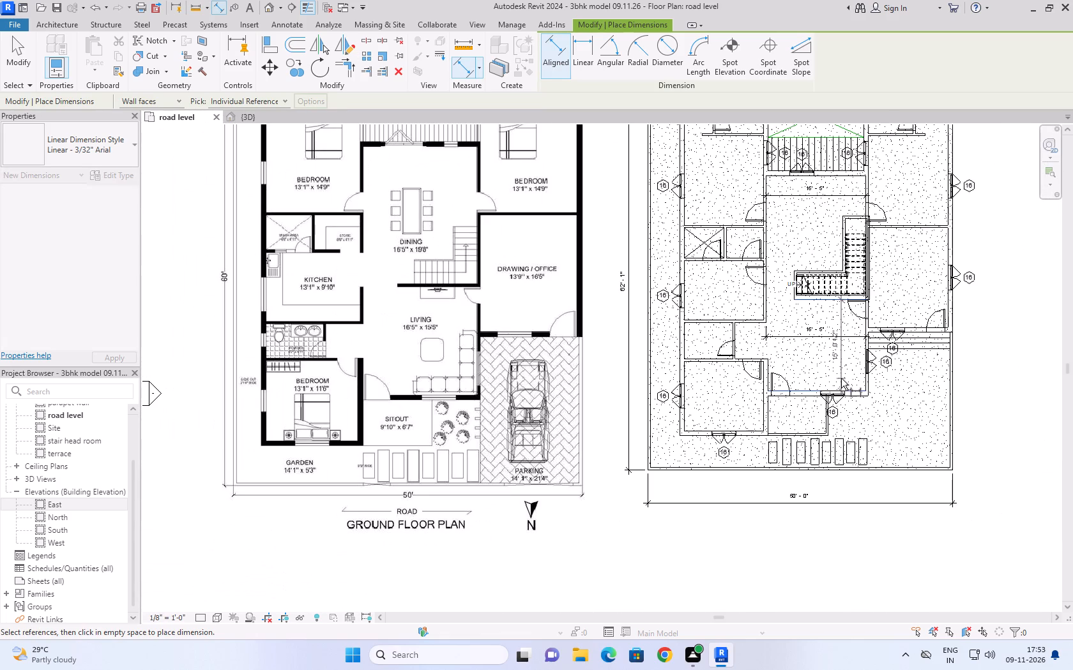
pyautogui.scroll(4, 841, 378)
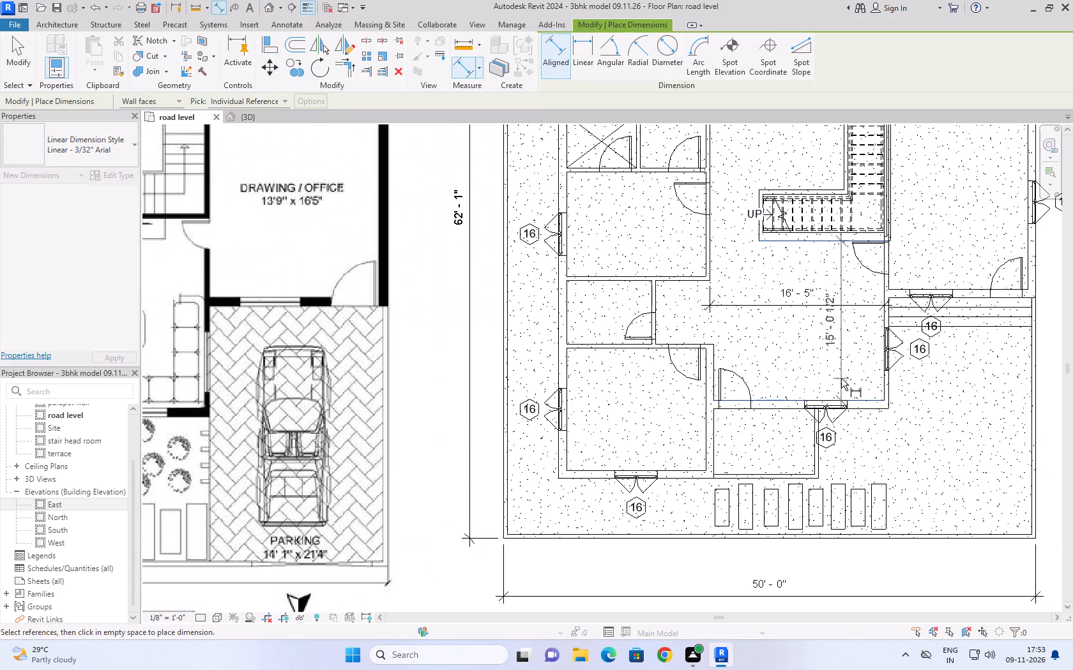
pyautogui.press('Escape')
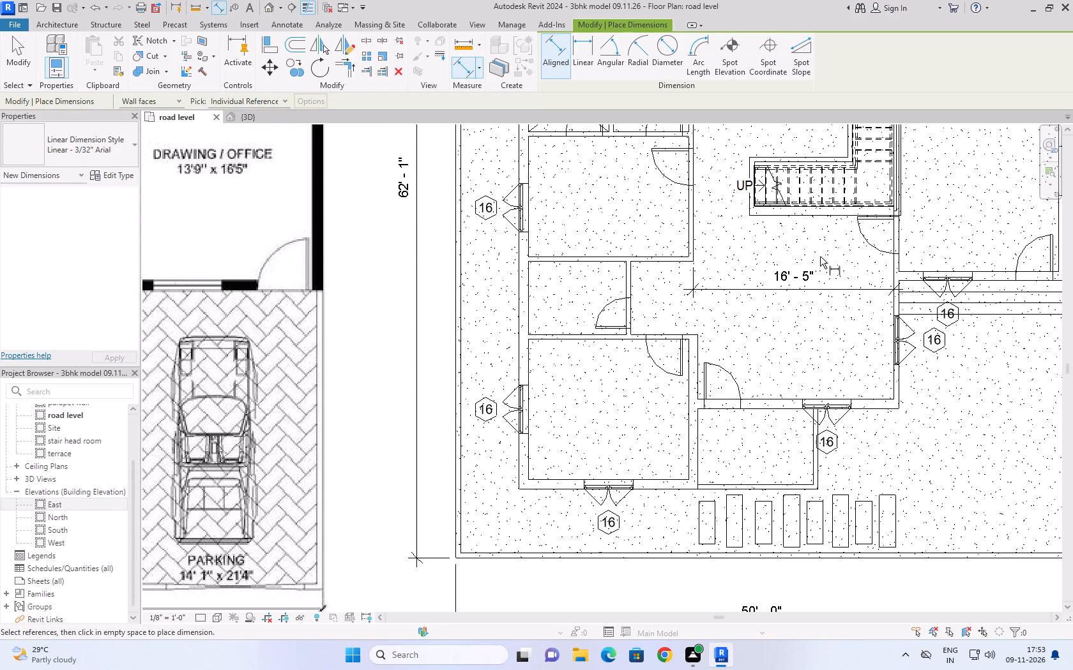
# Add an aligned dimension for the dining area's depth, from the backyard wall's inner face to the stair's edge beside the living-room partition.
pyautogui.scroll(-7, 820, 257)
pyautogui.scroll(1, 788, 172)
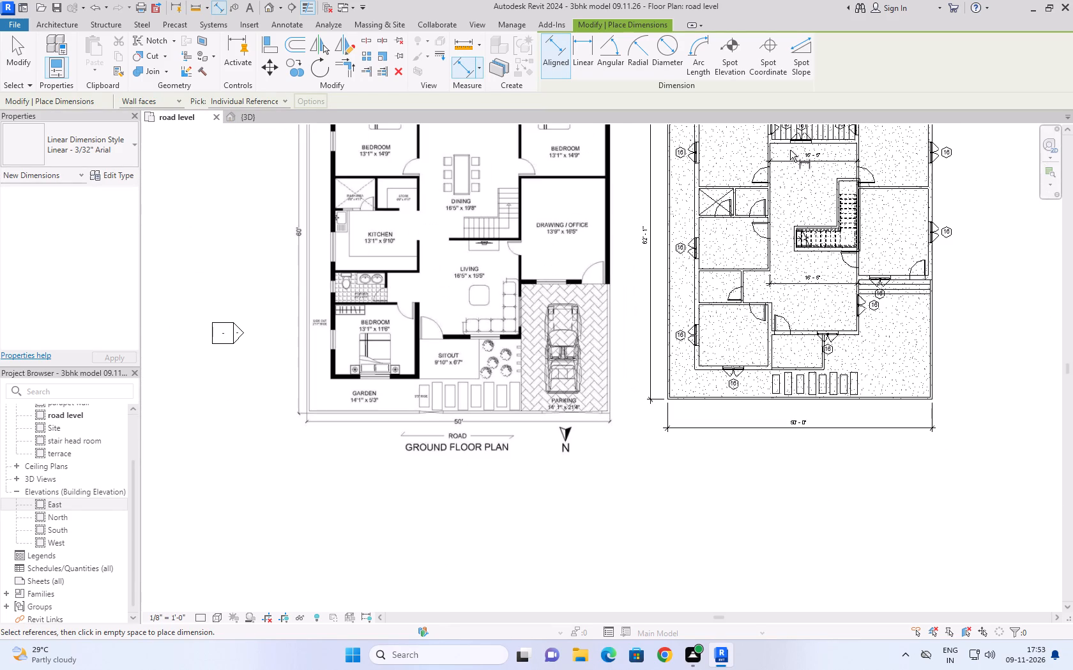
pyautogui.click(781, 143)
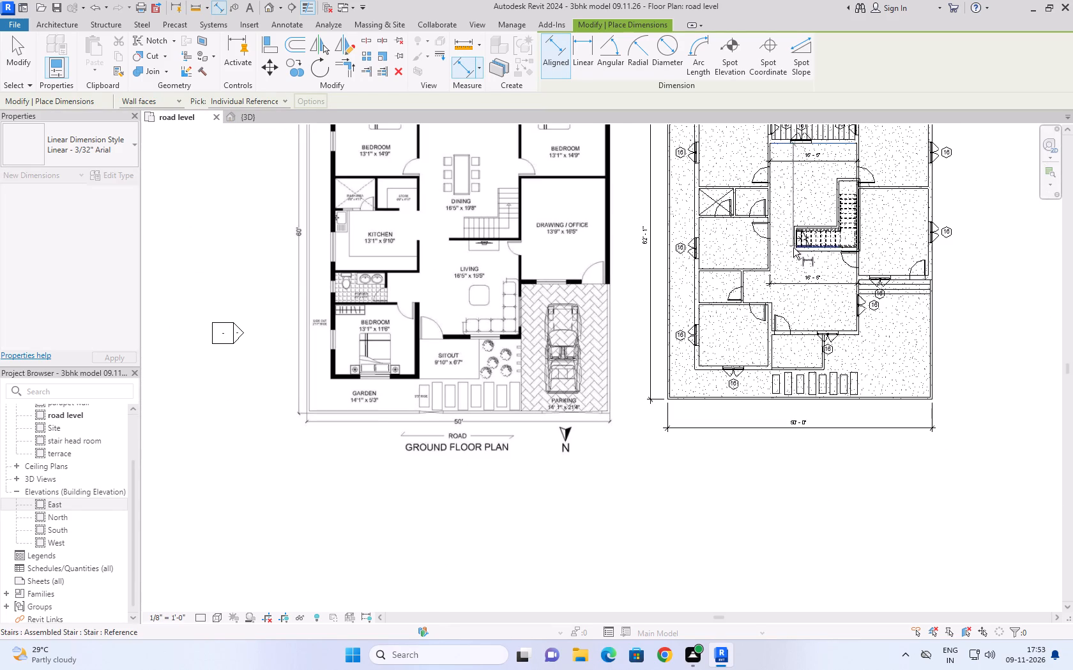
pyautogui.scroll(10, 793, 248)
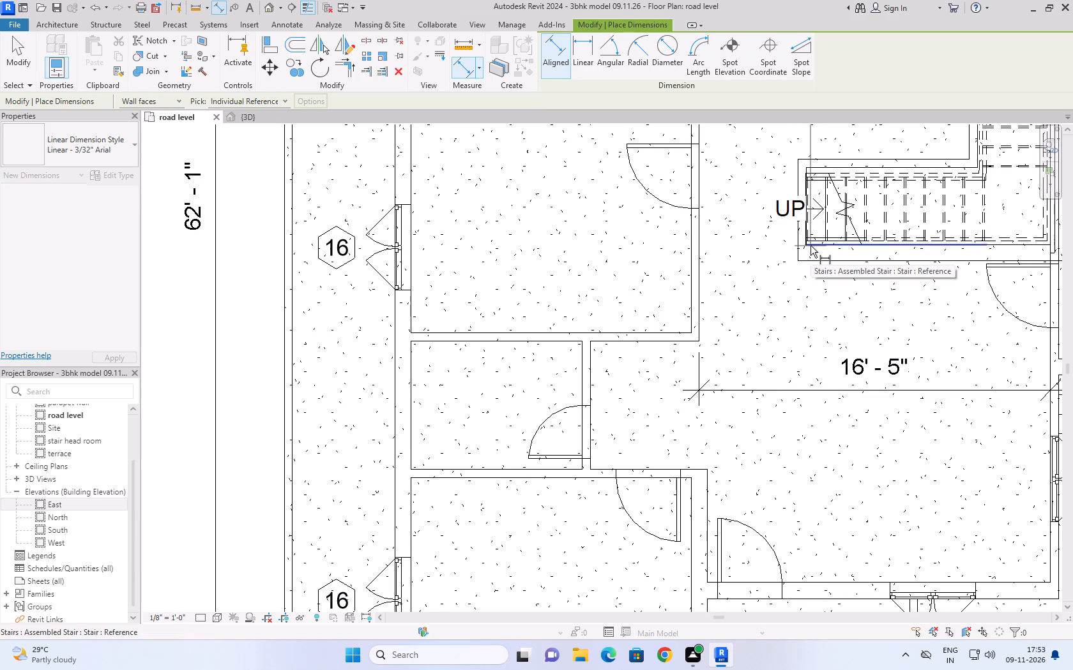
pyautogui.click(810, 246)
pyautogui.scroll(-10, 749, 260)
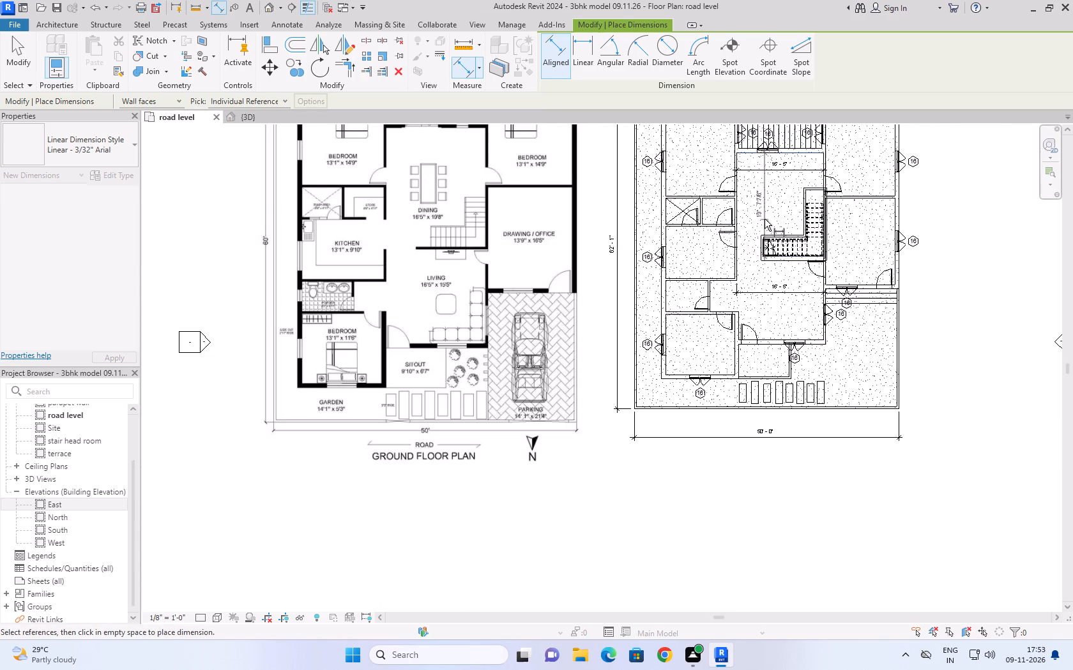
pyautogui.scroll(4, 765, 219)
pyautogui.click(765, 219)
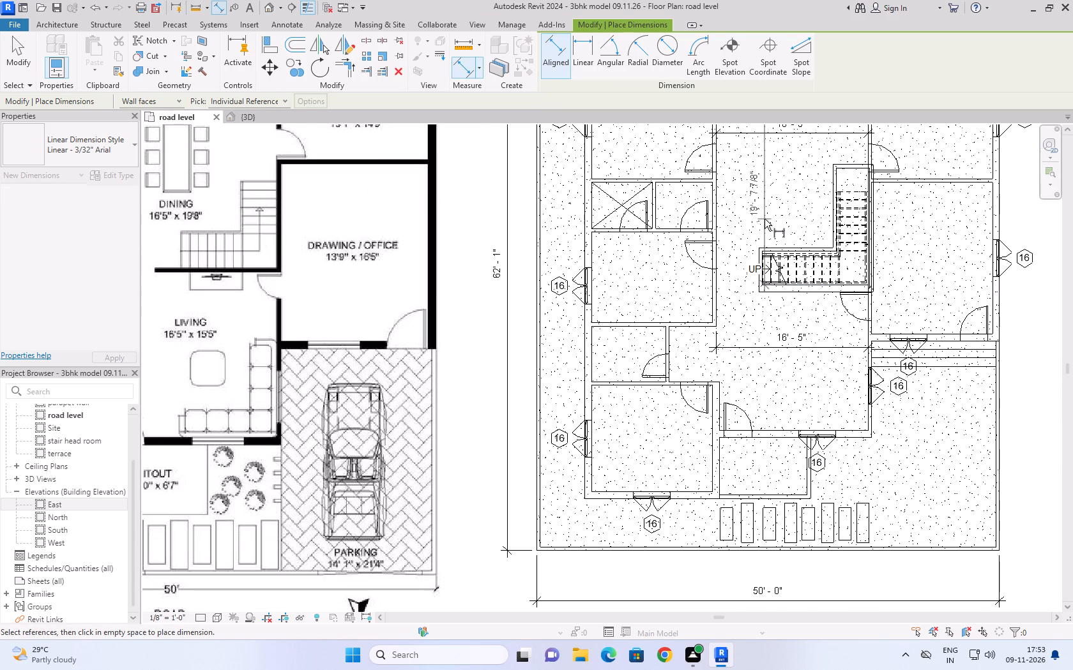
pyautogui.press('Escape')
pyautogui.press('Escape')
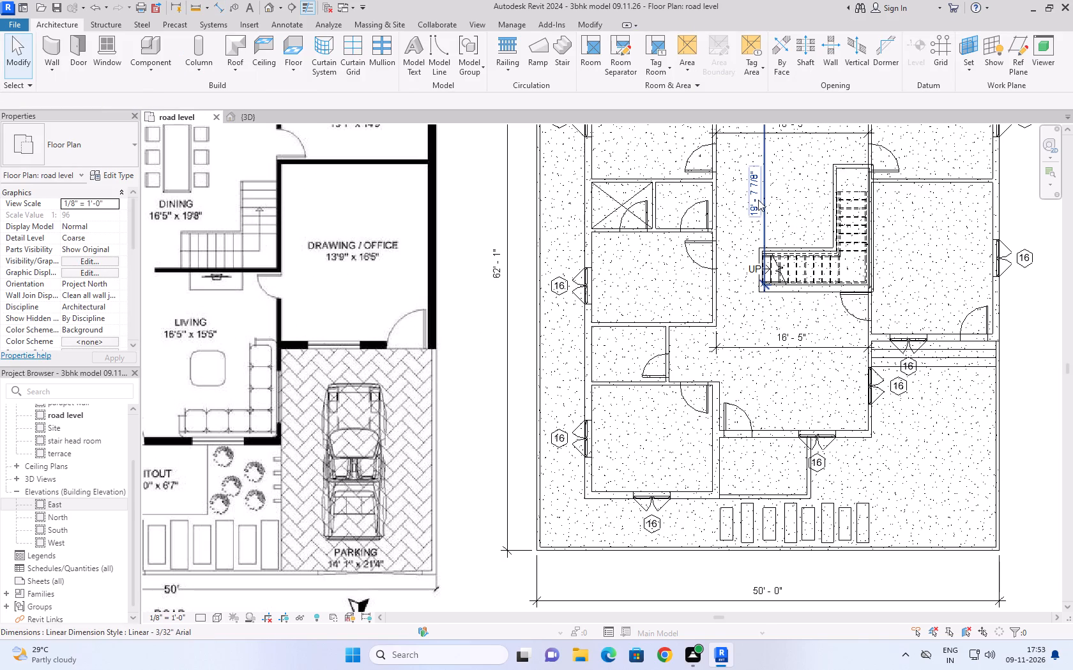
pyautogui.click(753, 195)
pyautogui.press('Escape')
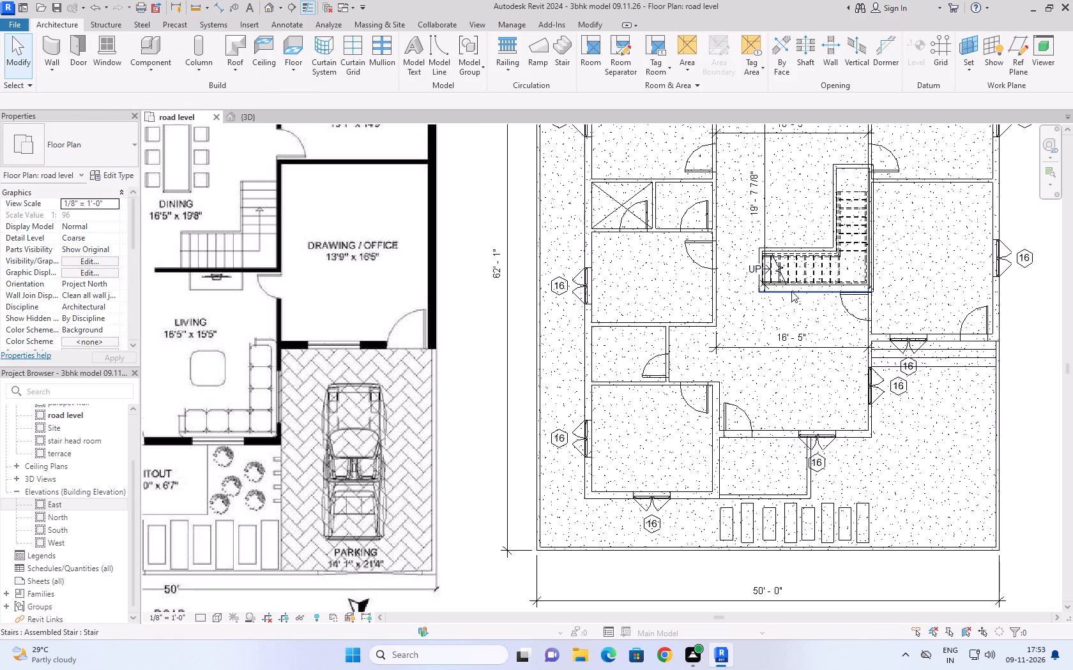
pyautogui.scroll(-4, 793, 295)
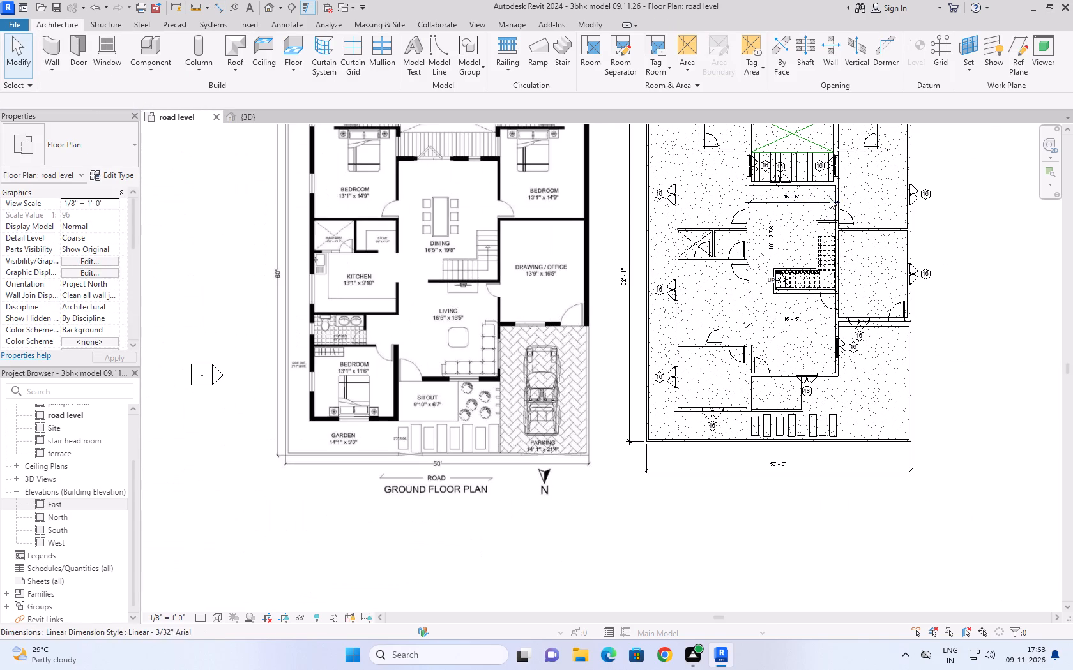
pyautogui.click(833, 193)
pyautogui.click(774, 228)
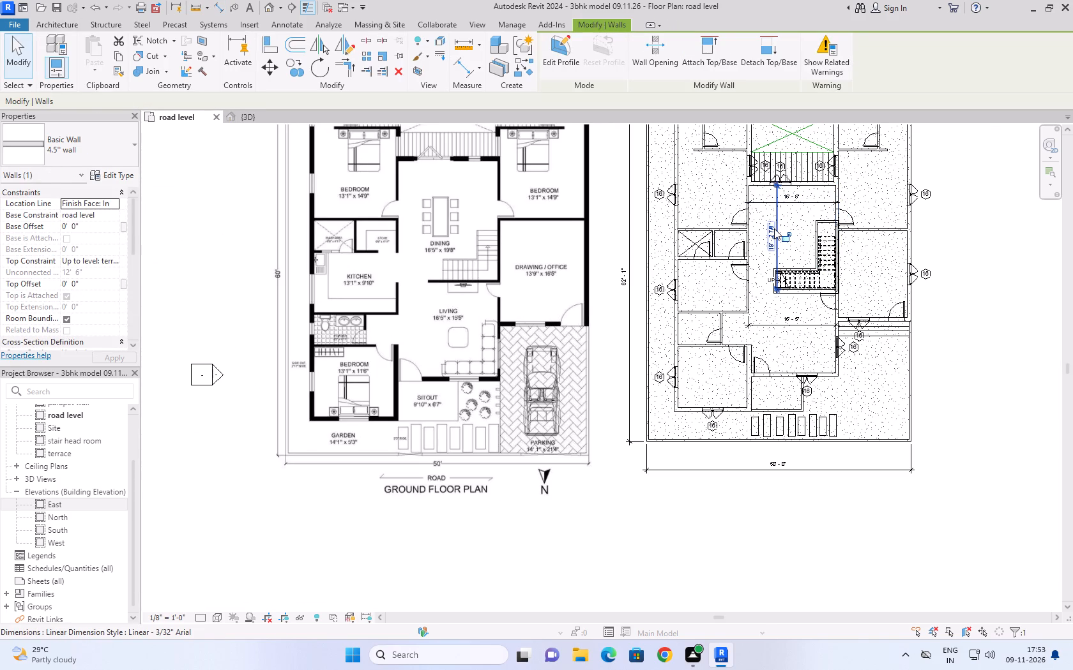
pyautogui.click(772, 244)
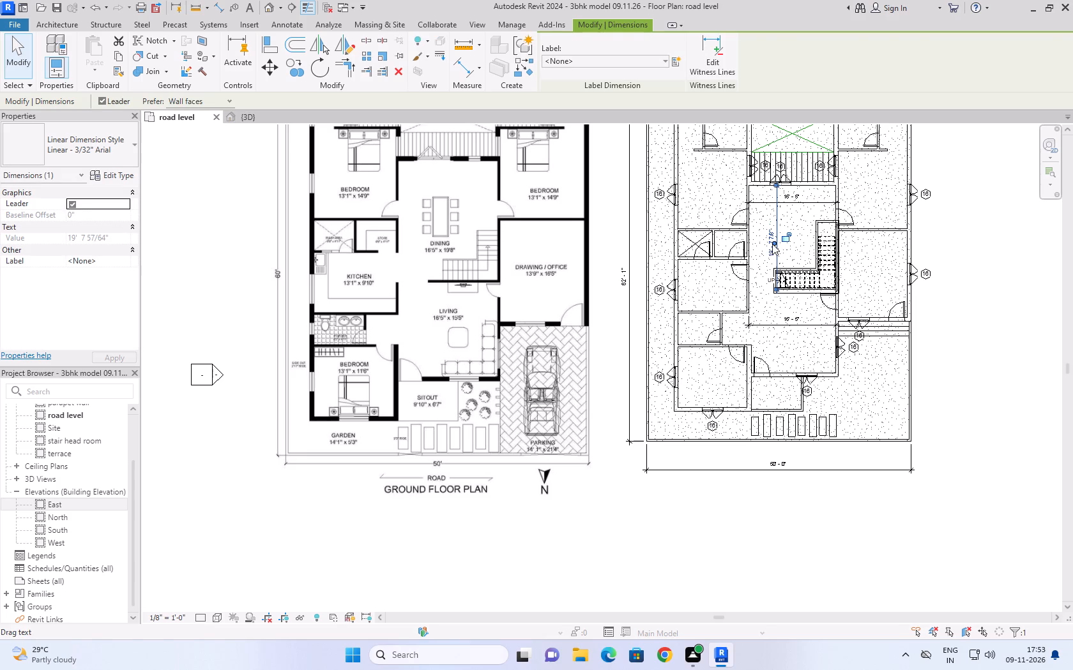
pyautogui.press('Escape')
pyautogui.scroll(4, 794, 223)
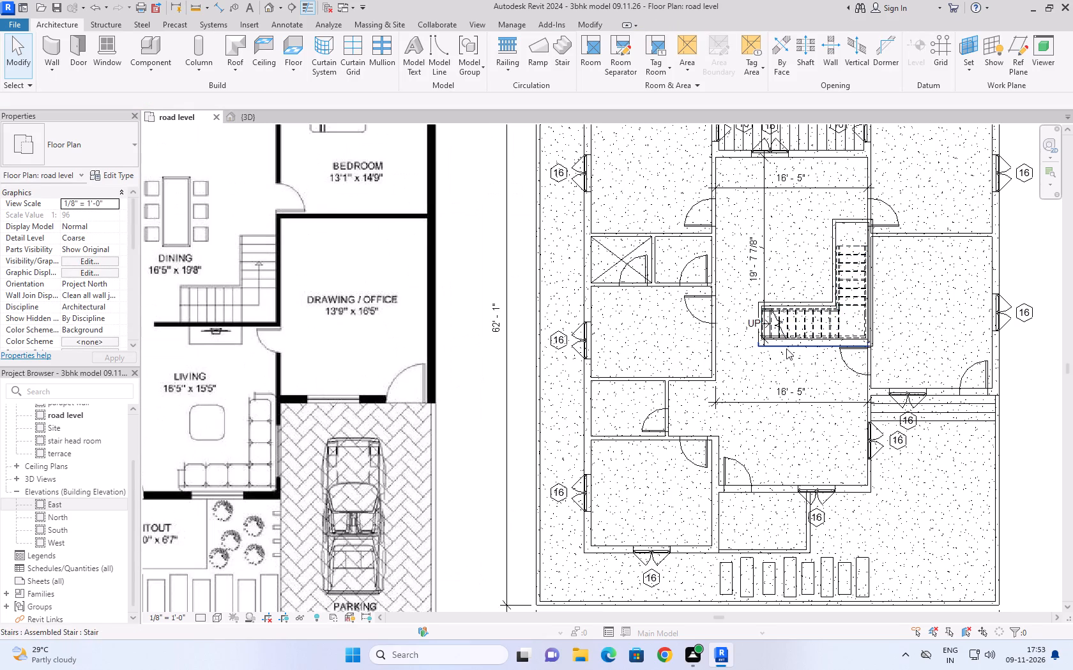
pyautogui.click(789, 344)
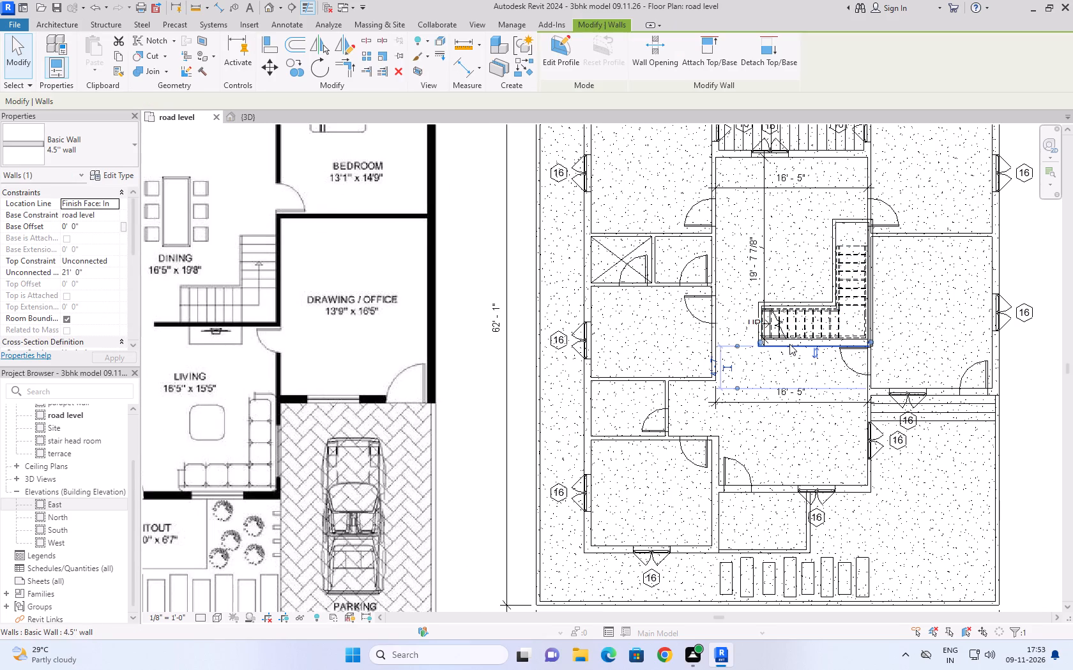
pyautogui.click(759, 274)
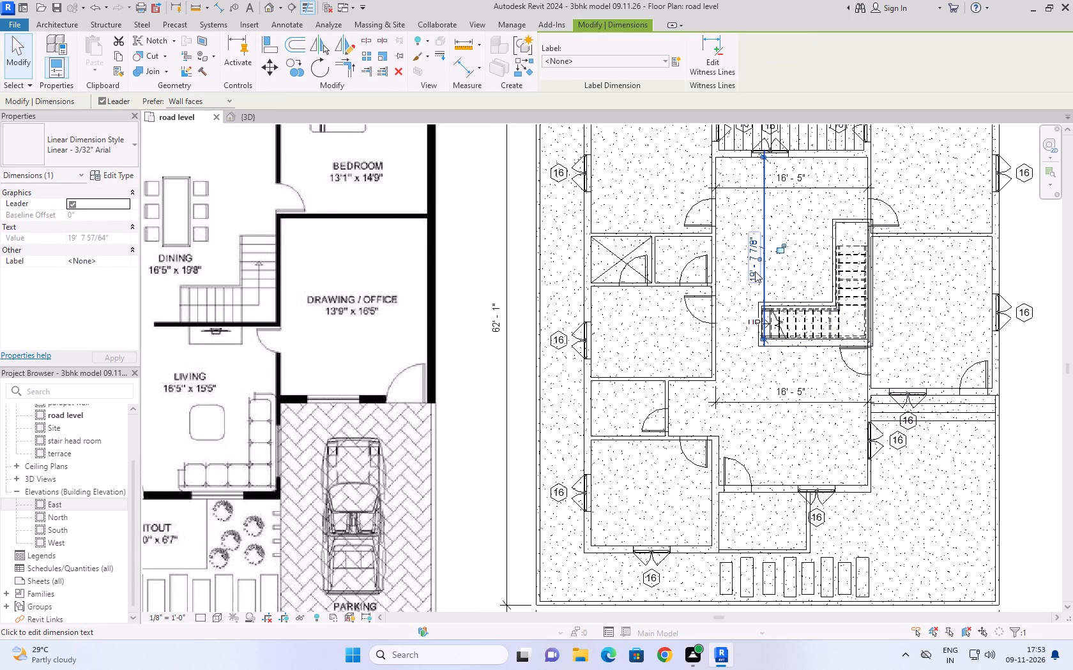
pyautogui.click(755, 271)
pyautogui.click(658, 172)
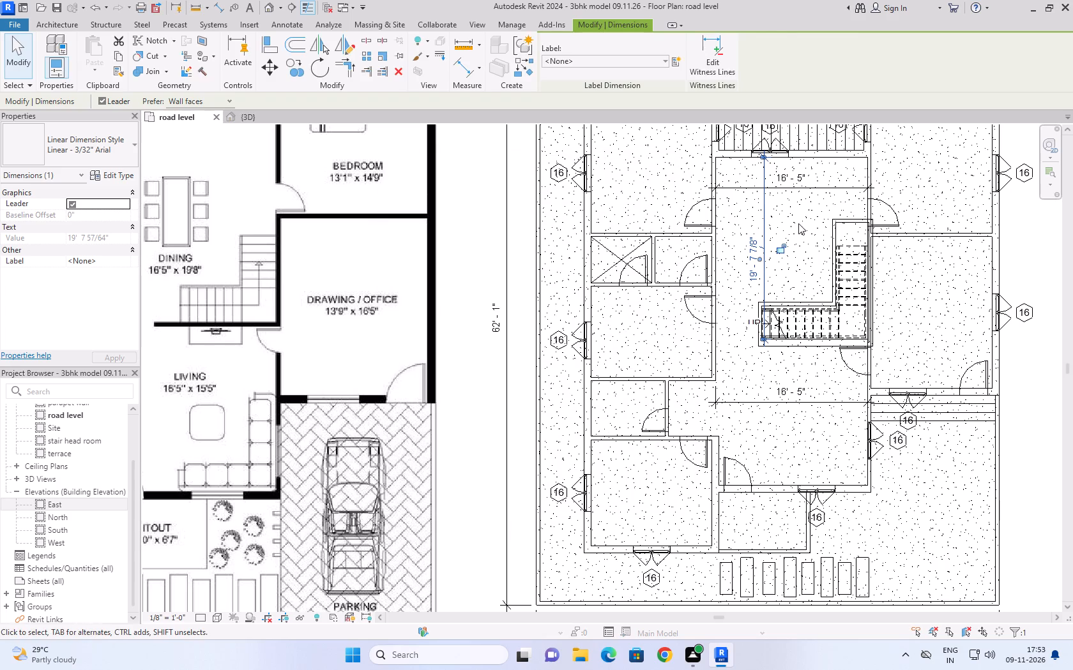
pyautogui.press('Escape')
# Move the dining area's backyard wall by setting the dining depth dimension to 19'8".
pyautogui.click(807, 156)
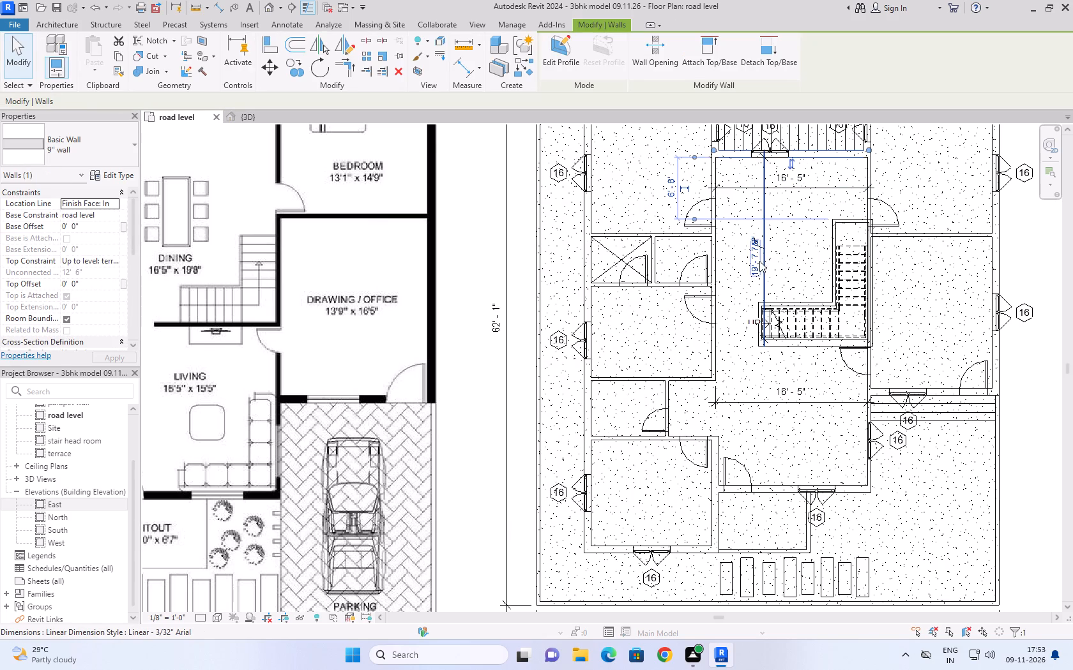
pyautogui.click(759, 261)
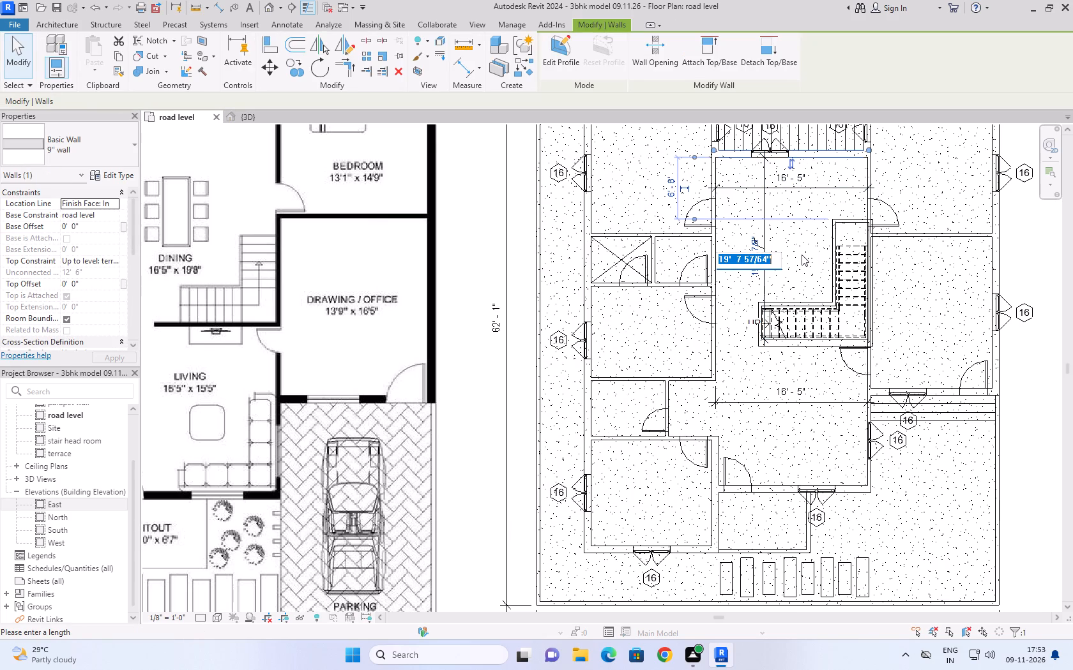
pyautogui.write("19'")
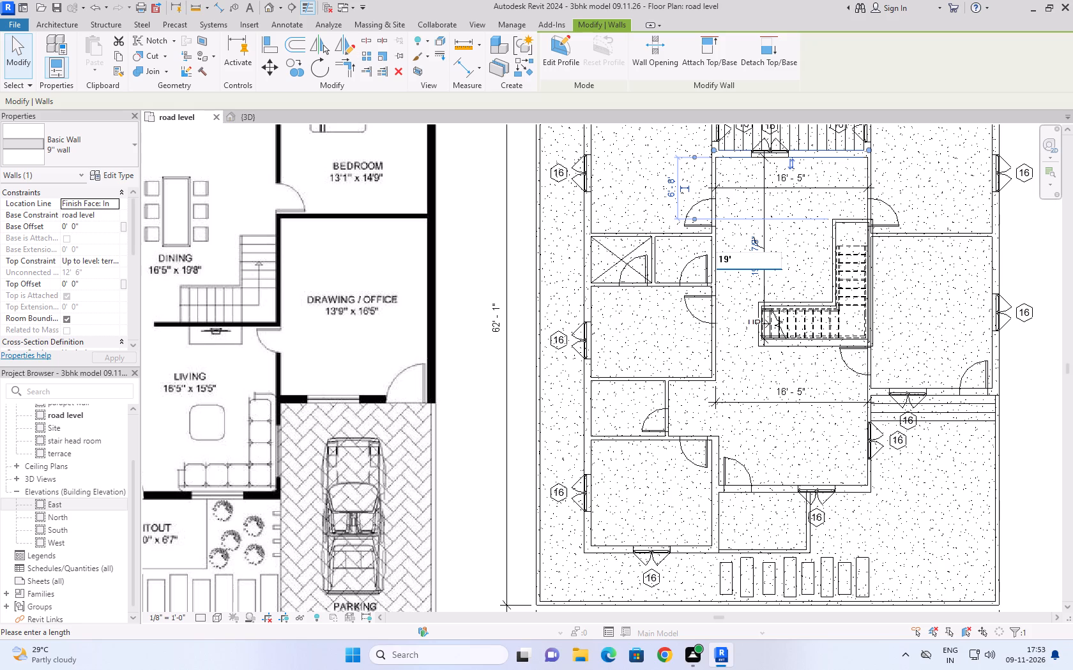
pyautogui.write("8''")
pyautogui.click(803, 254)
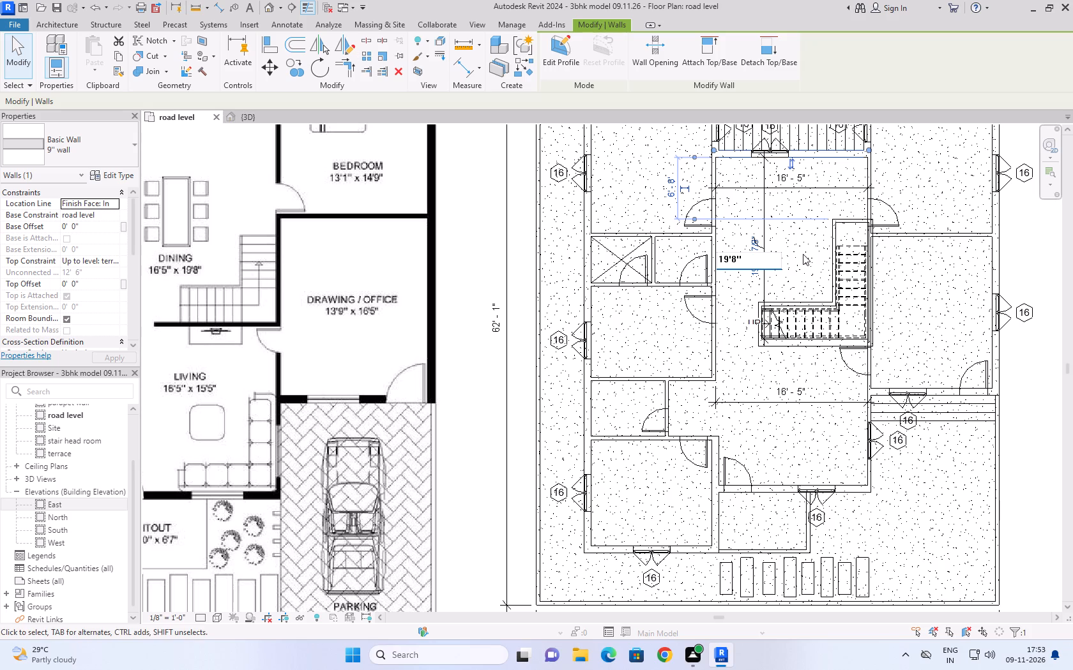
pyautogui.scroll(-3, 814, 246)
pyautogui.scroll(4, 787, 320)
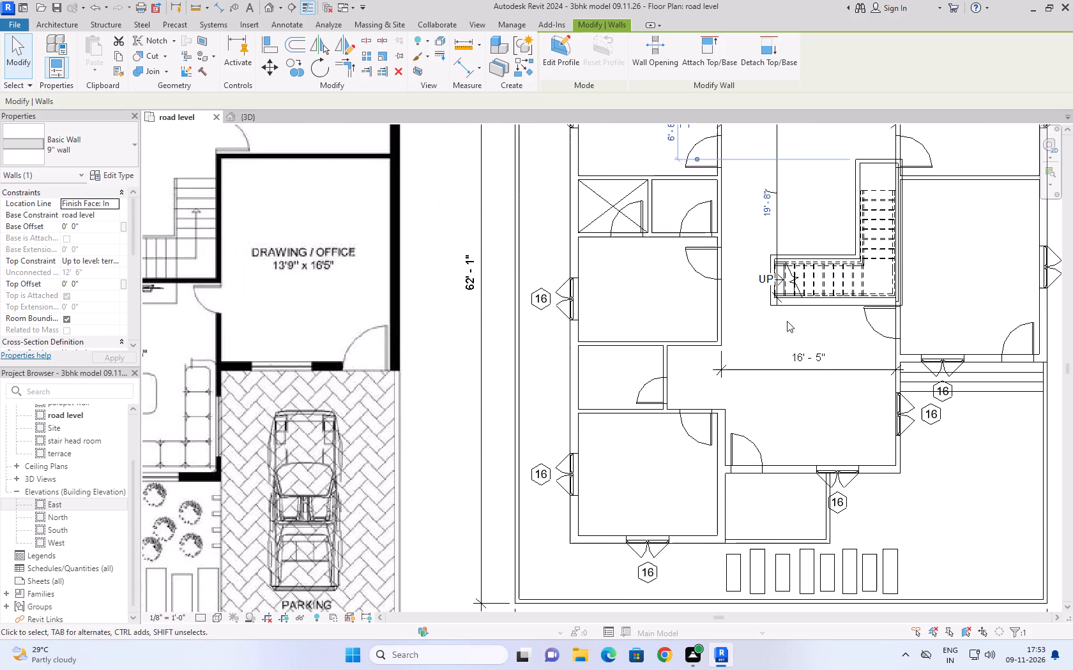
pyautogui.scroll(5, 788, 322)
pyautogui.click(788, 322)
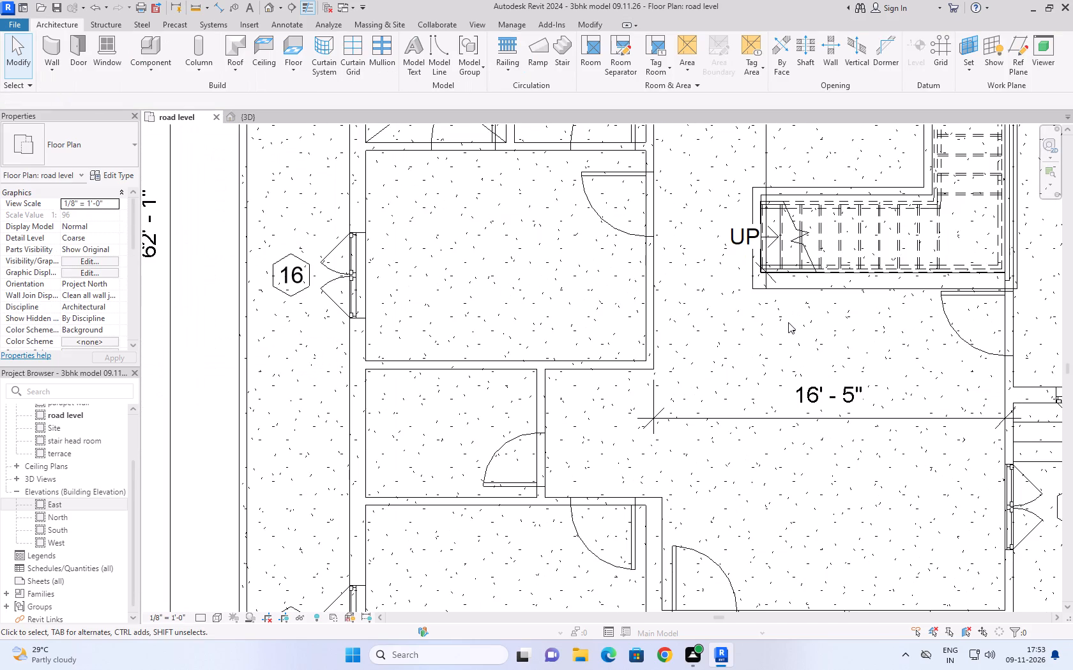
# Add an aligned dimension for the living room's depth, from the sitout wall's inner face to the stair-side partition.
pyautogui.scroll(-12, 788, 322)
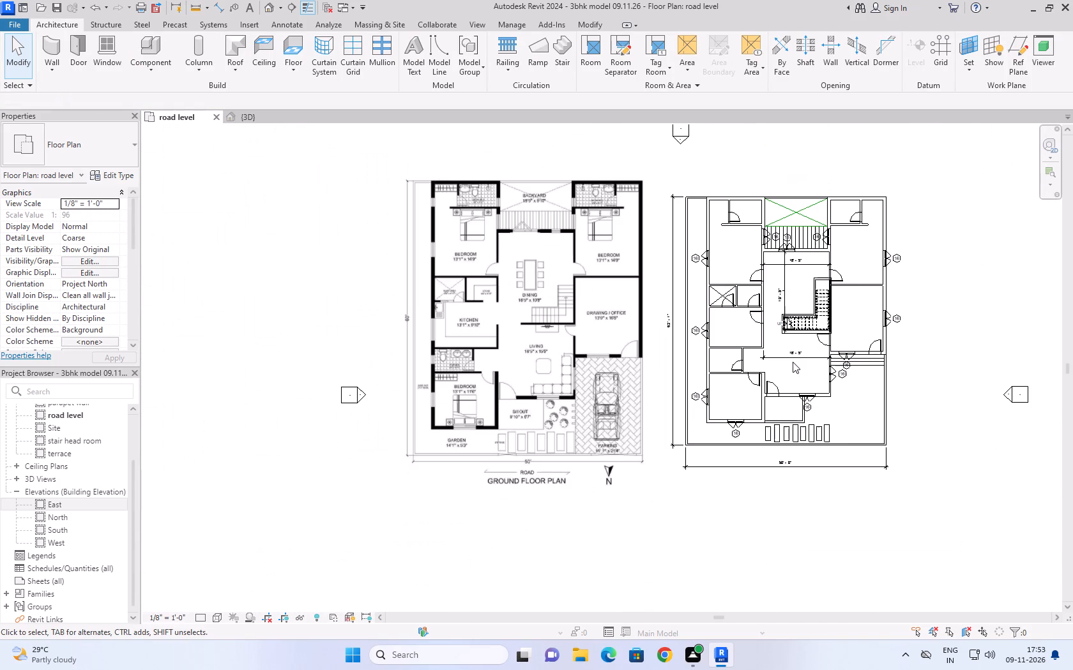
pyautogui.scroll(4, 800, 336)
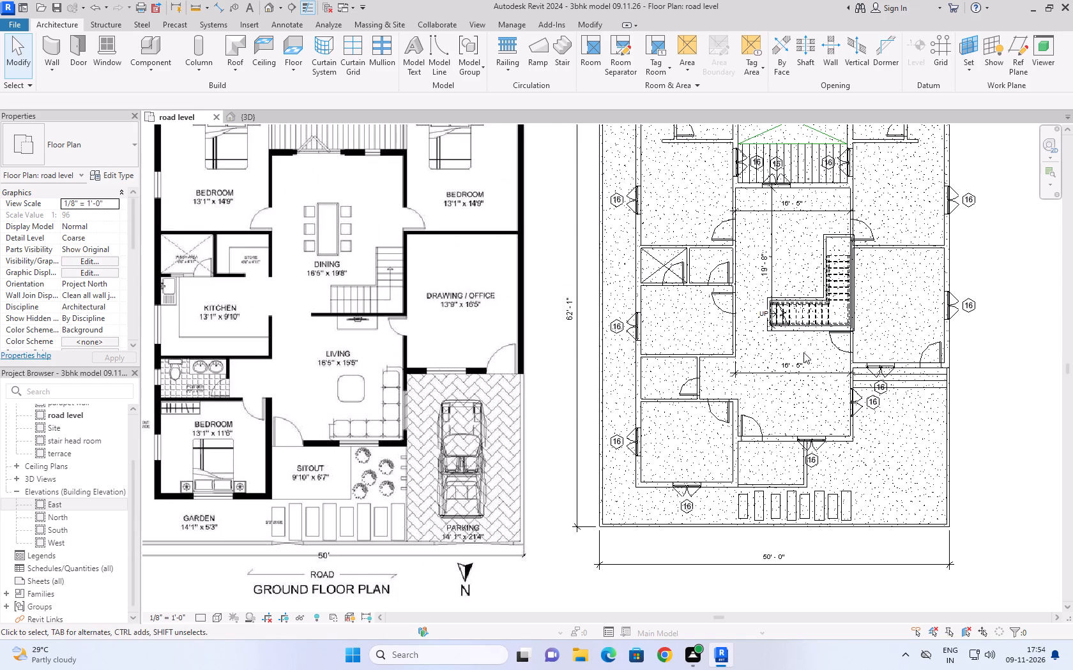
pyautogui.click(973, 362)
pyautogui.scroll(5, 760, 398)
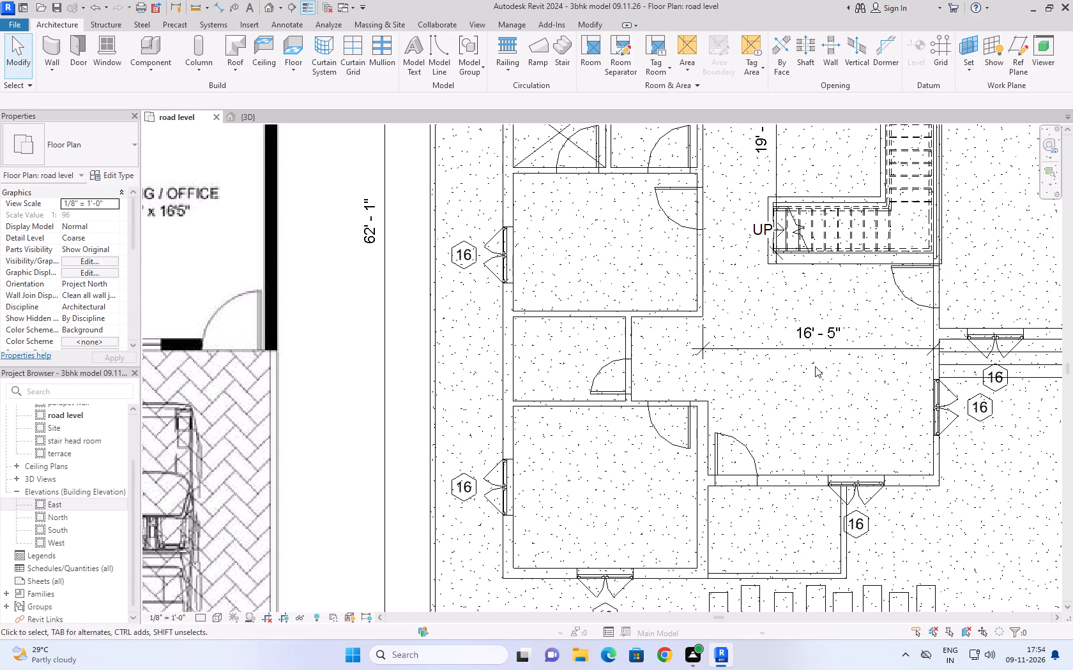
pyautogui.scroll(-5, 815, 366)
pyautogui.scroll(4, 815, 366)
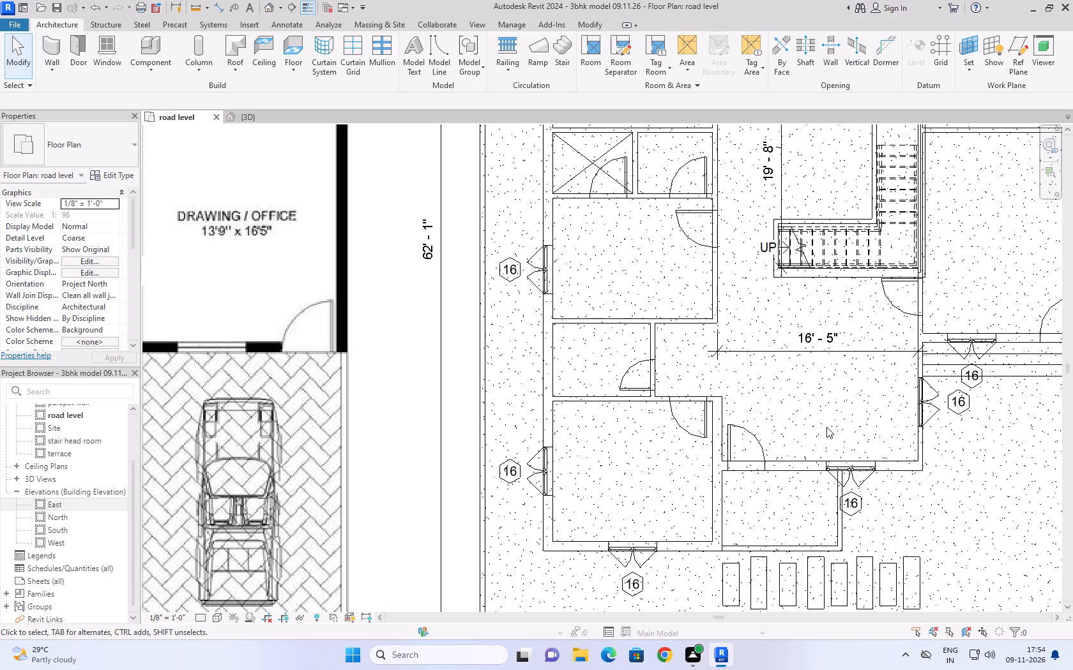
pyautogui.write('di')
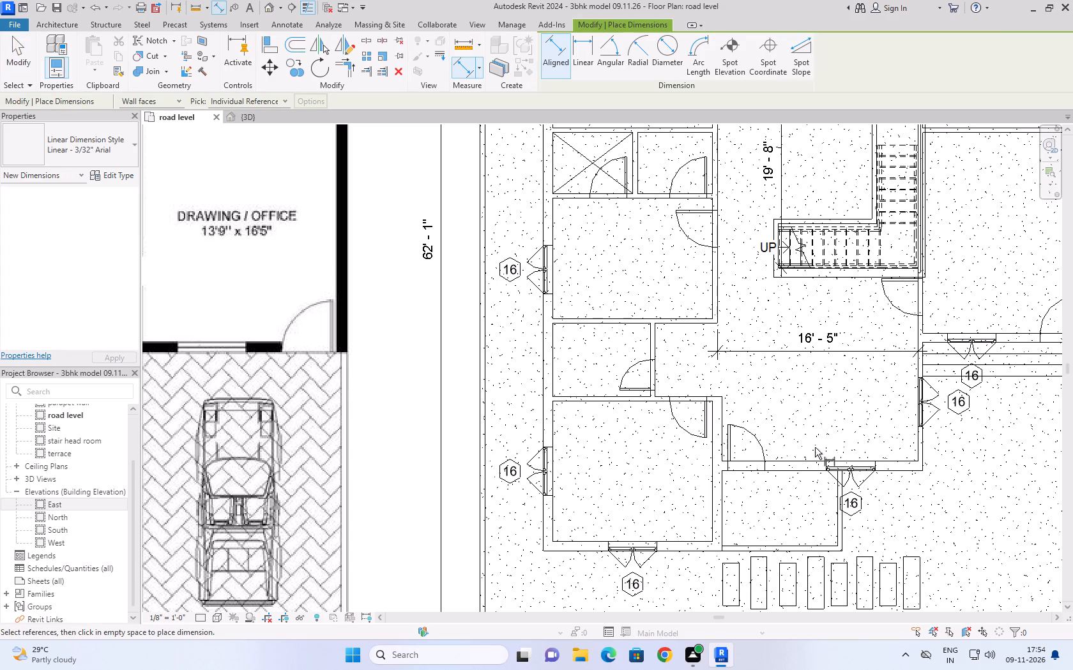
pyautogui.click(797, 459)
pyautogui.click(805, 276)
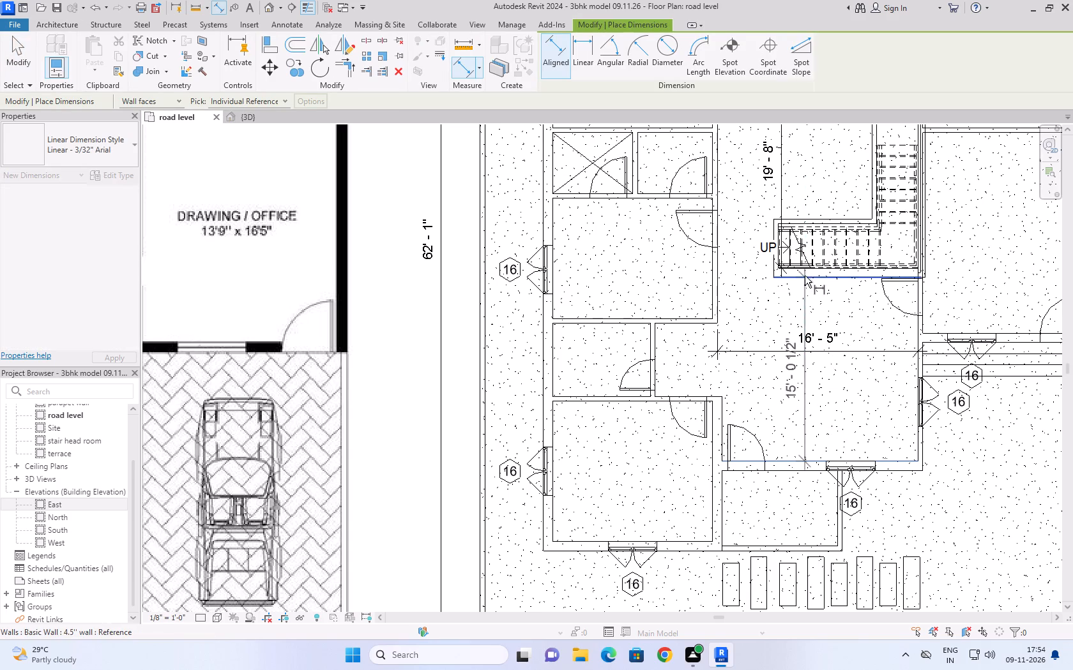
pyautogui.scroll(-4, 772, 295)
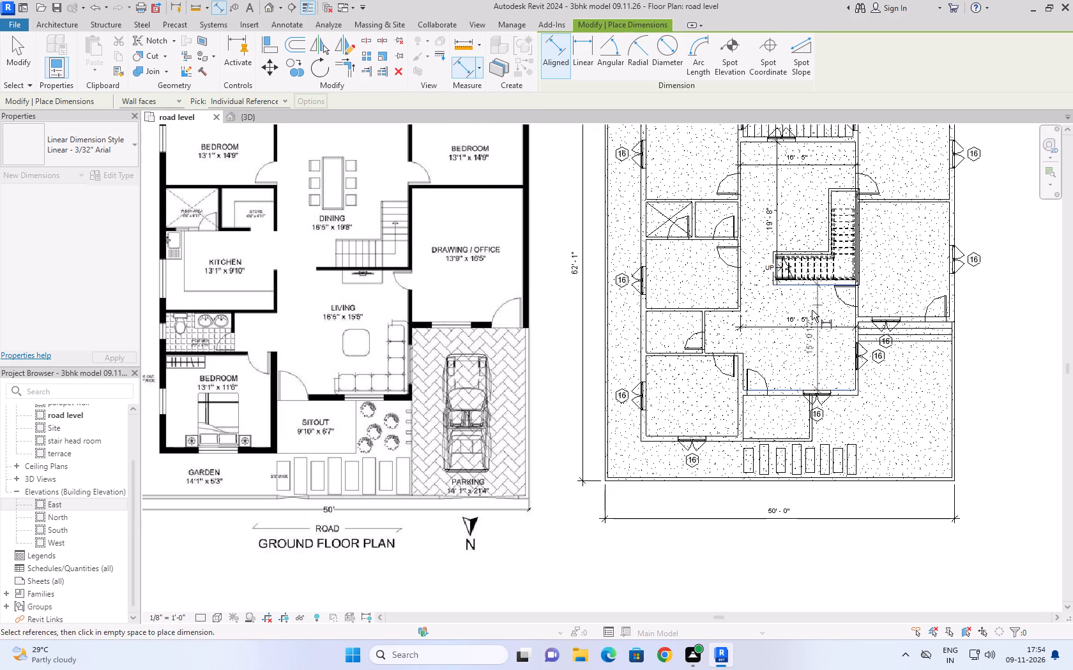
pyautogui.click(825, 321)
pyautogui.press('Escape')
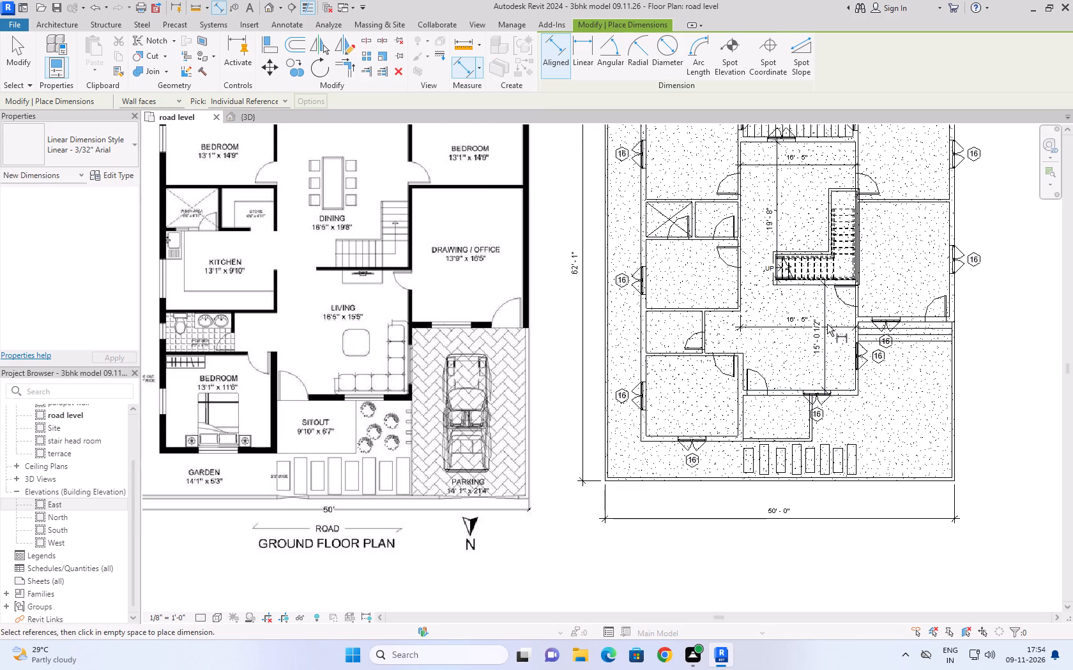
pyautogui.press('Escape')
# Move the living room's sitout wall by setting the living room depth dimension to 15'5".
pyautogui.click(841, 389)
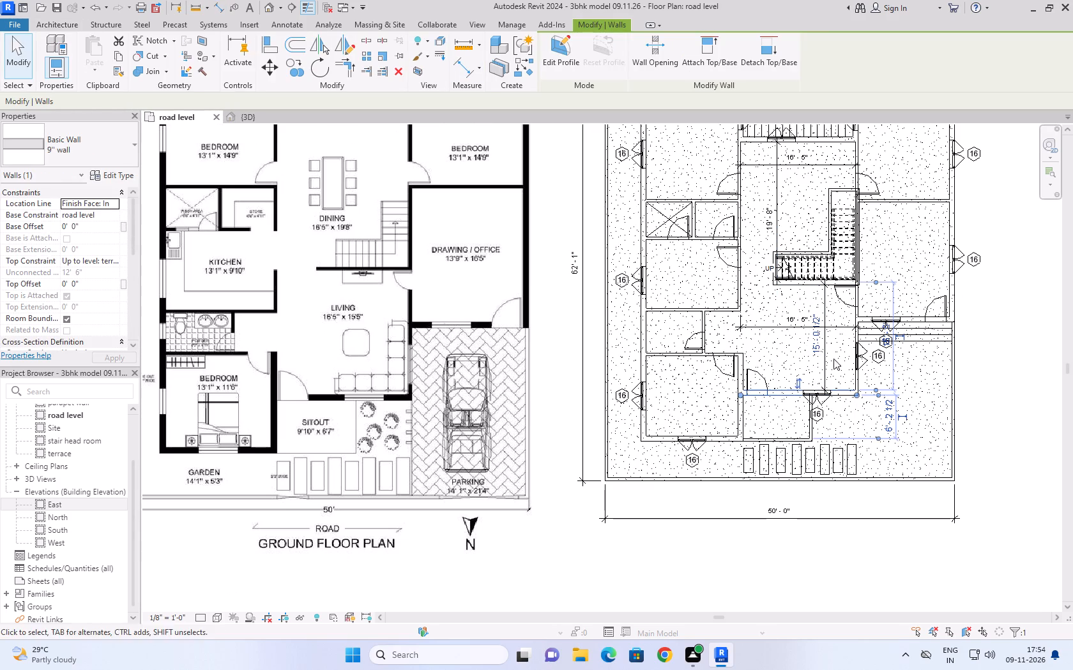
pyautogui.click(820, 339)
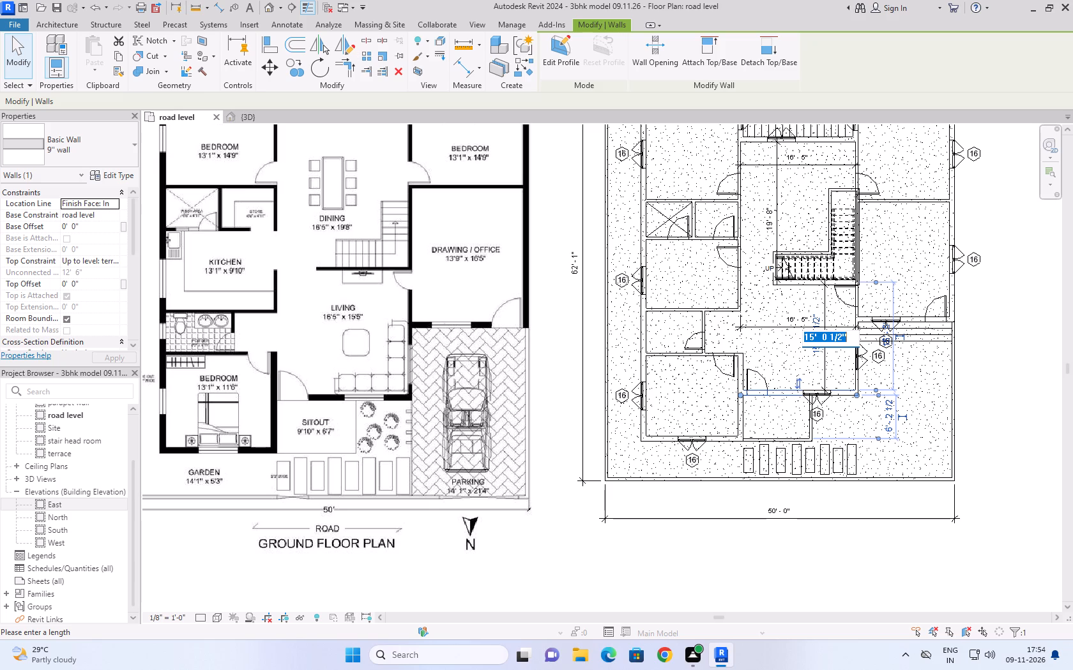
pyautogui.write("15'5''")
pyautogui.click(1005, 353)
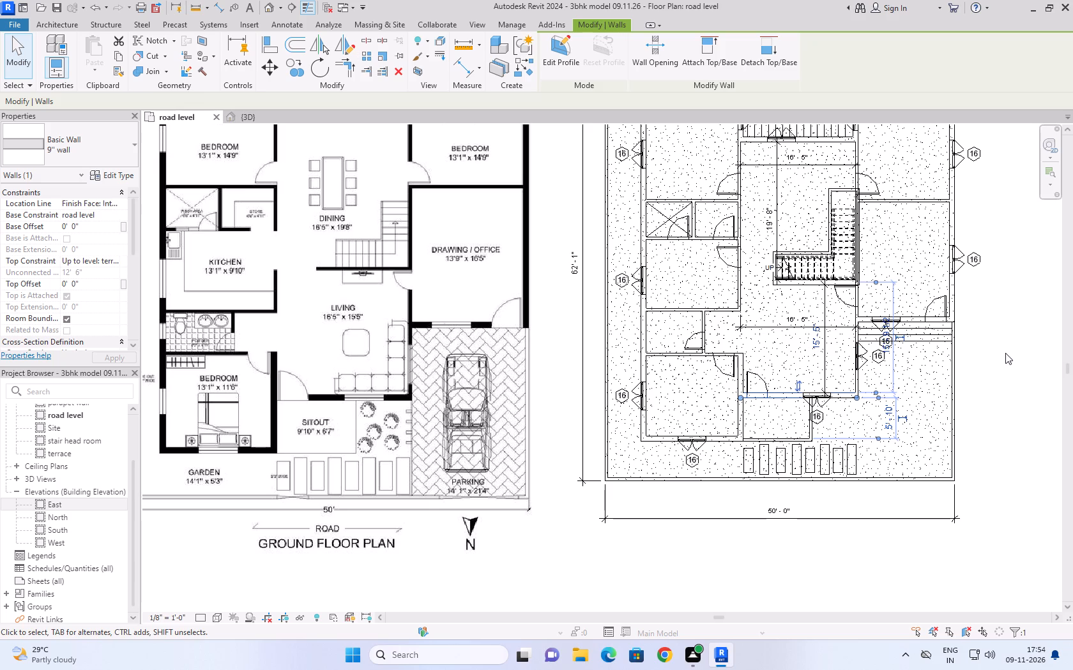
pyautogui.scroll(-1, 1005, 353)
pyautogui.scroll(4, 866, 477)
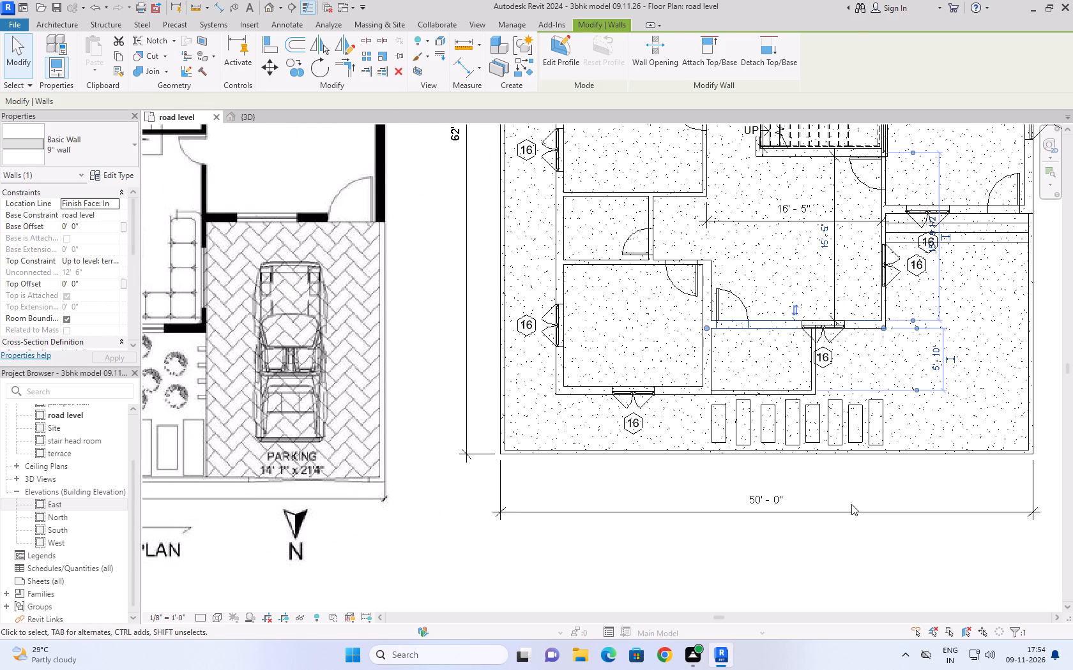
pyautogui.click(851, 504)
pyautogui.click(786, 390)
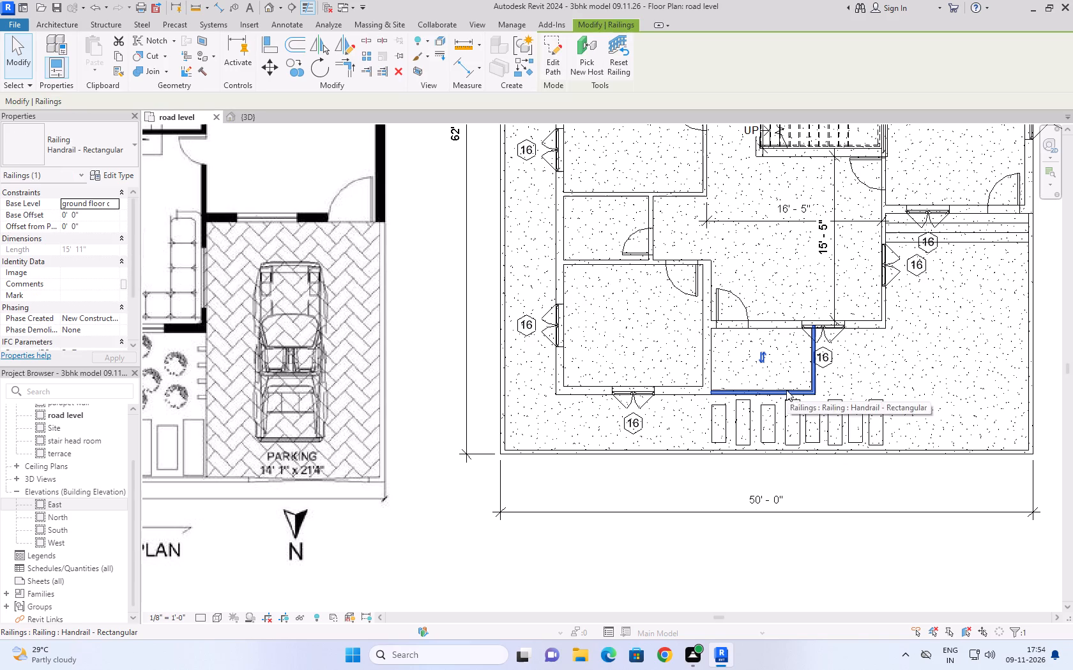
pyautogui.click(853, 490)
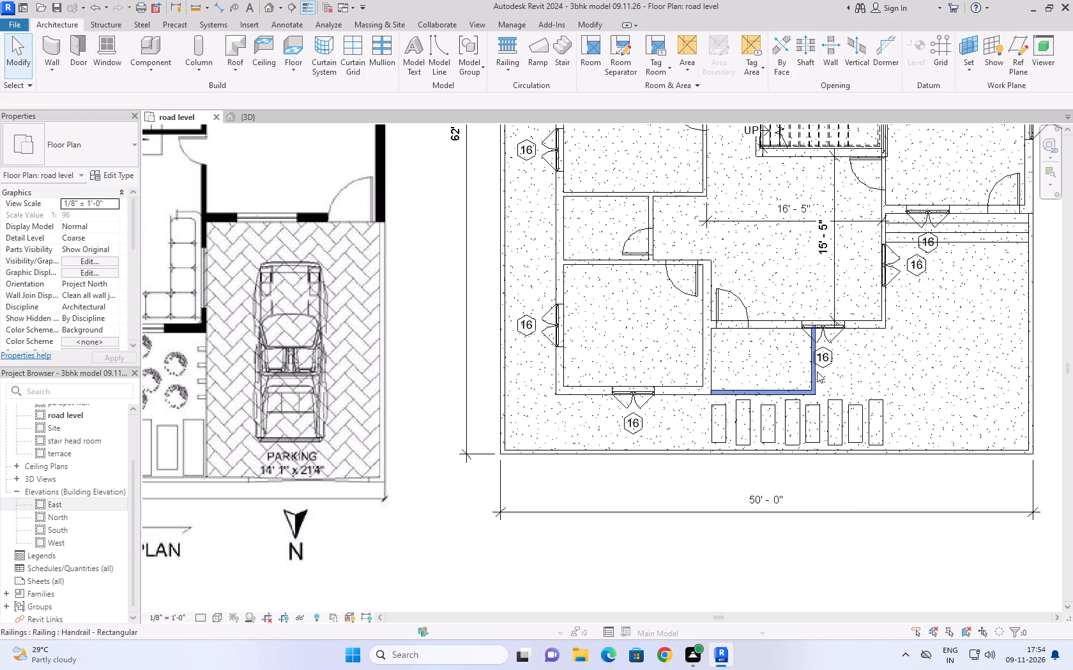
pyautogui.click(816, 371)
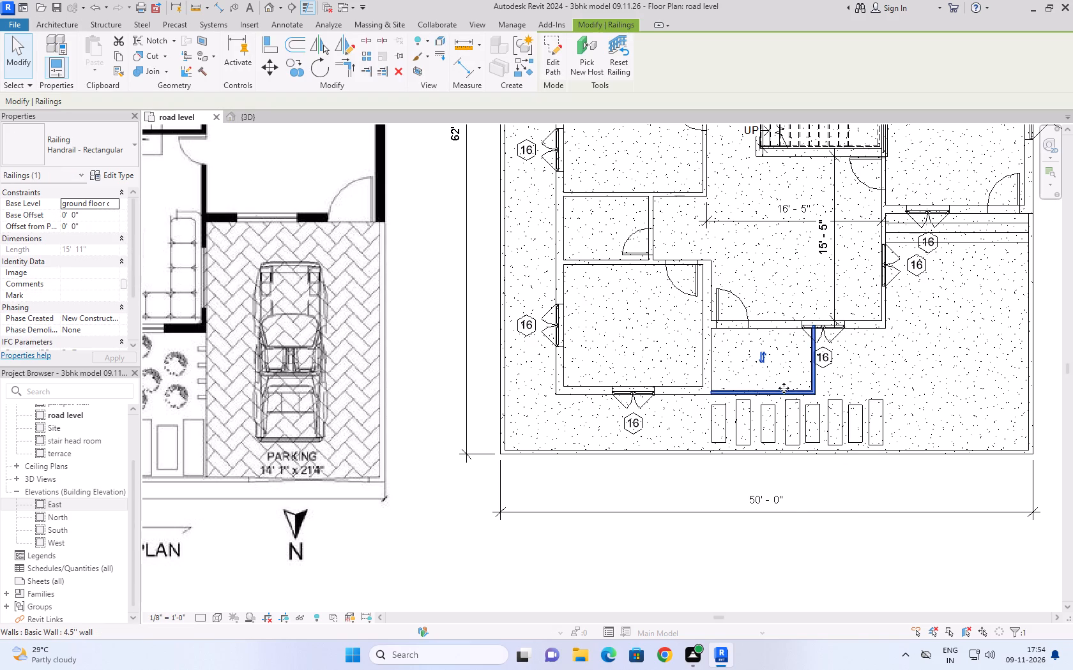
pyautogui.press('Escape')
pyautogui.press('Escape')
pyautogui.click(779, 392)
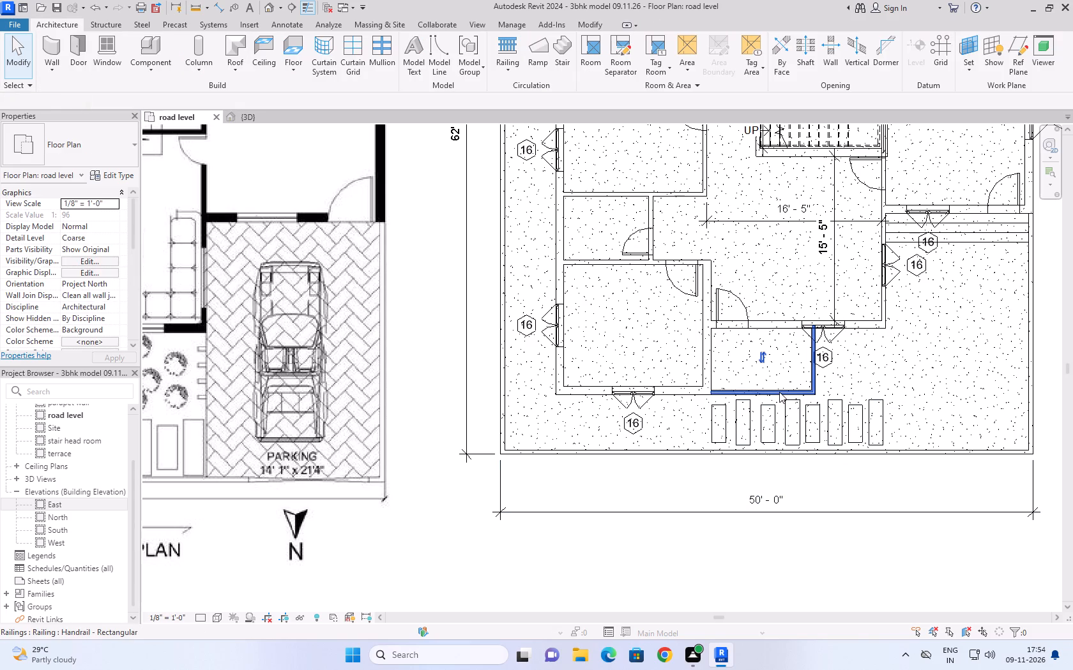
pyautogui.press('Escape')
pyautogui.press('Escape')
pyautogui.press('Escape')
# Measure the sitout's depth from its front railing to the living room wall and compare it with the reference plan.
pyautogui.write('di')
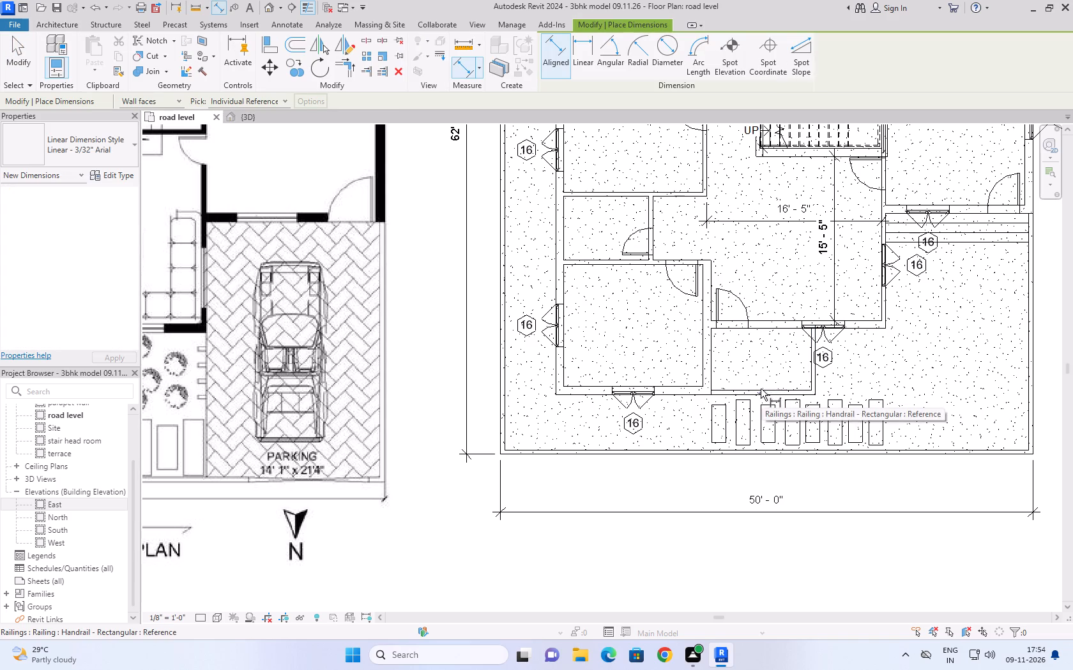
pyautogui.scroll(5, 761, 389)
pyautogui.click(764, 392)
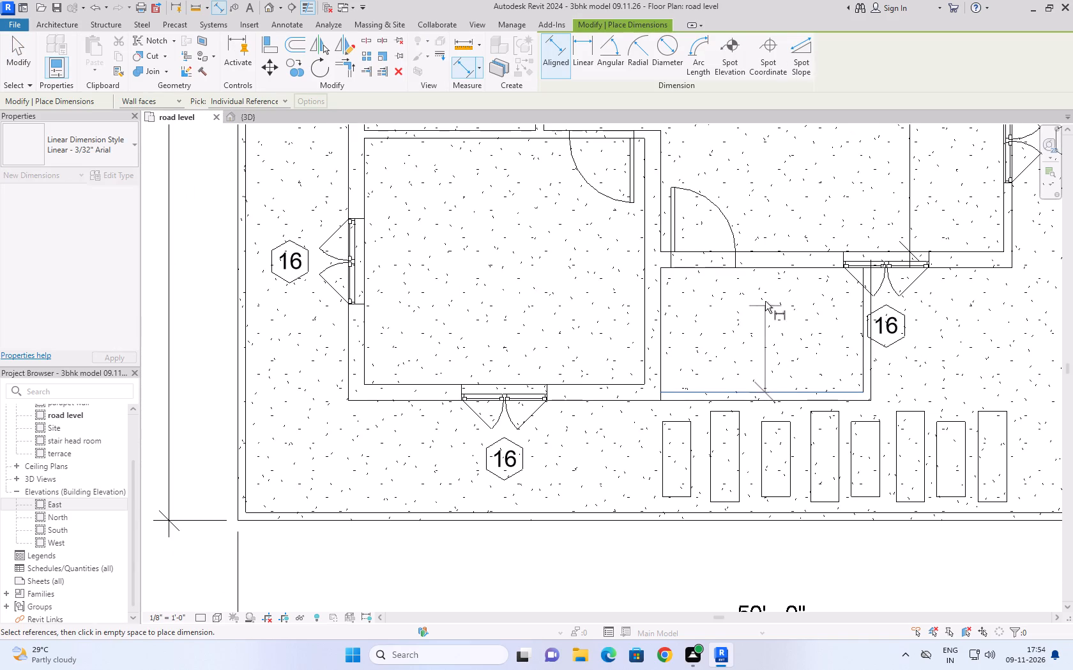
pyautogui.click(765, 269)
pyautogui.scroll(-9, 763, 284)
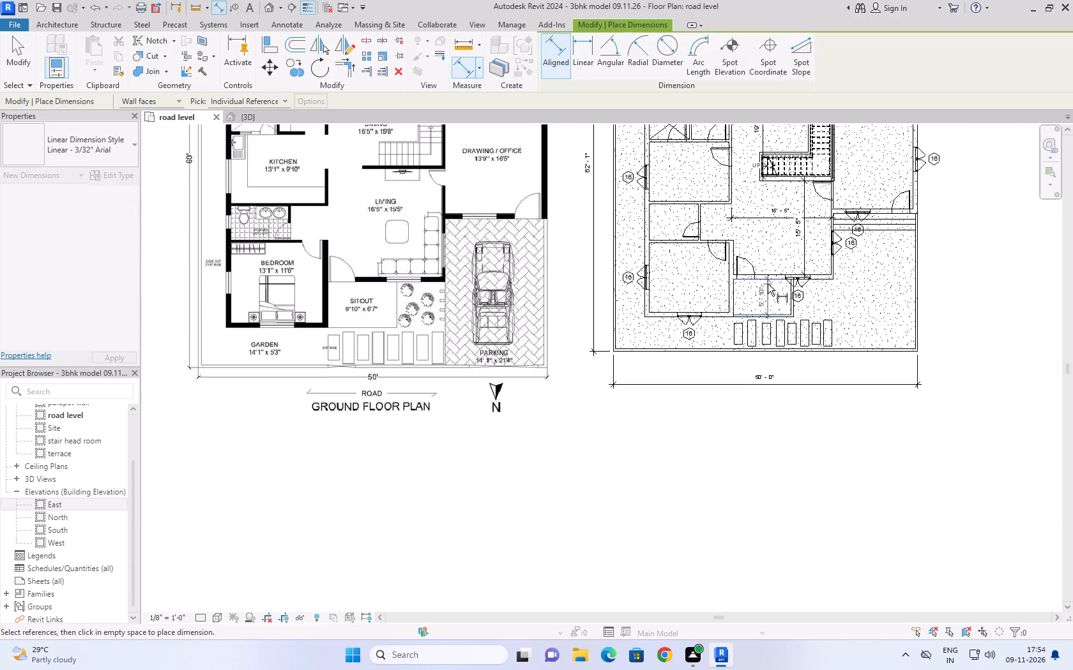
pyautogui.press('Escape')
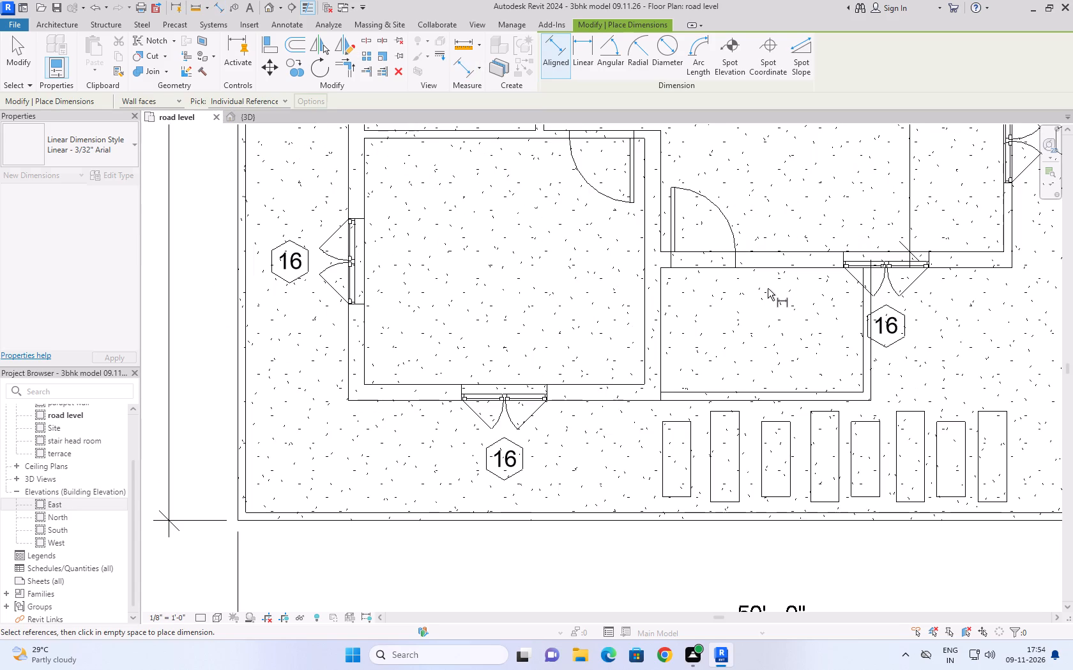
pyautogui.scroll(-10, 768, 288)
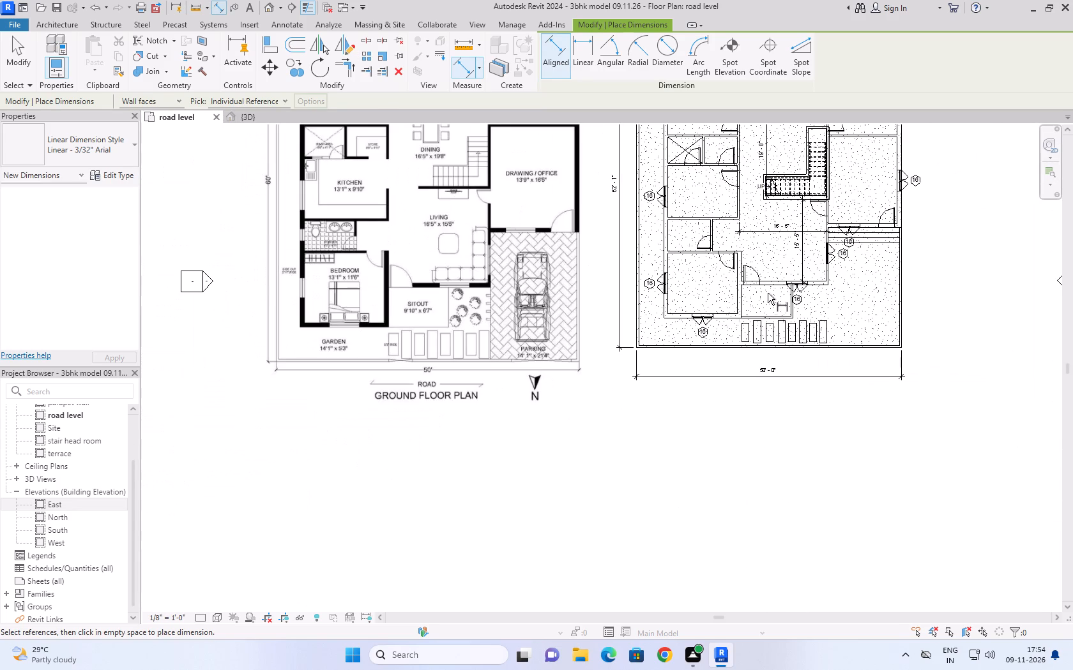
pyautogui.scroll(-1, 861, 352)
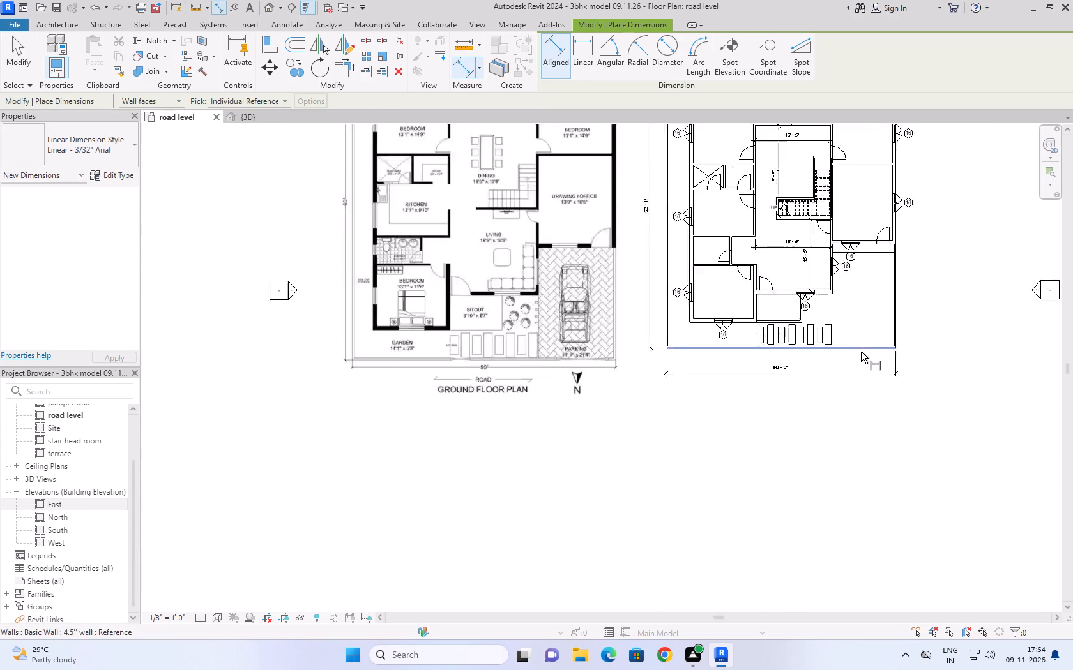
pyautogui.scroll(-2, 861, 352)
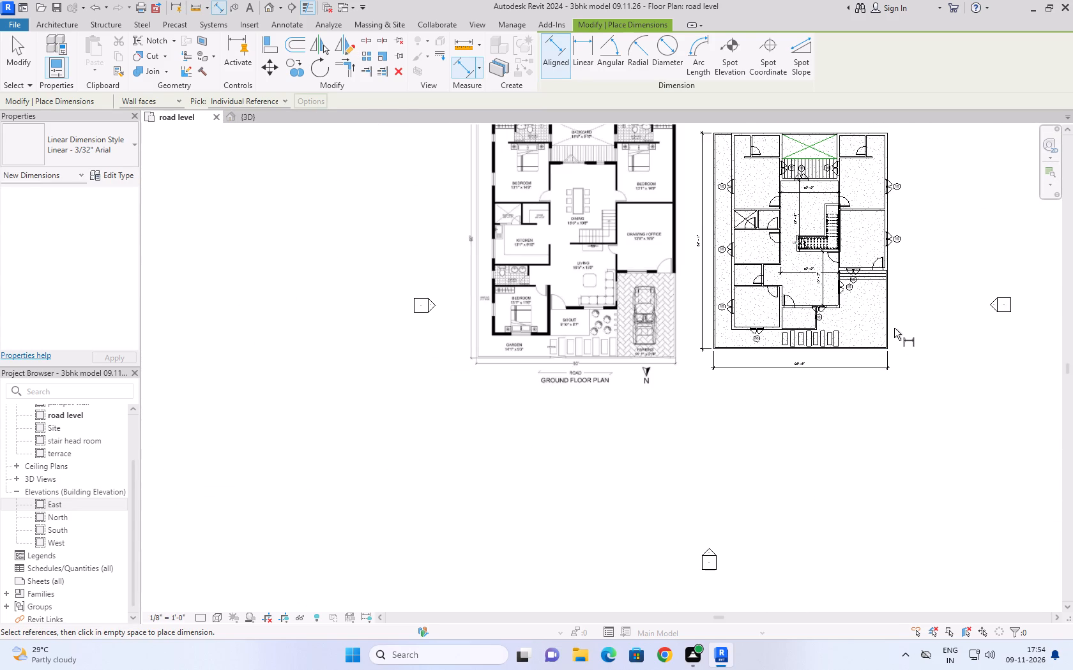
pyautogui.press('Escape')
pyautogui.press('Escape')
# Delete the four check dimensions for the depths and widths of the living room and dining area.
pyautogui.click(820, 281)
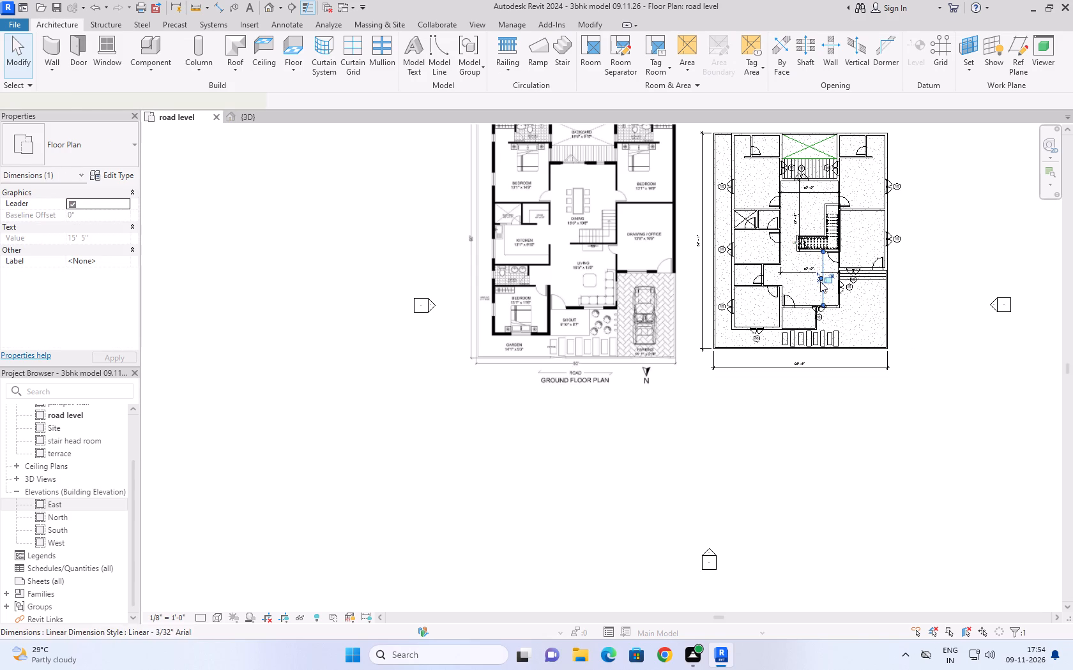
pyautogui.press('Delete')
pyautogui.click(814, 271)
pyautogui.press('Delete')
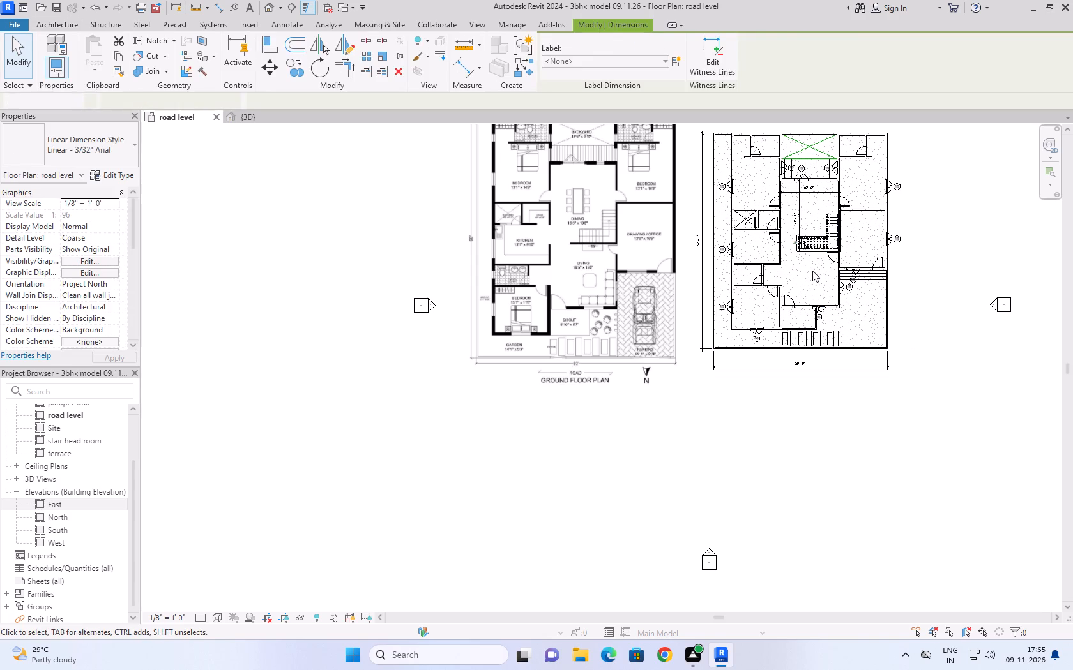
pyautogui.click(796, 212)
pyautogui.press('Delete')
pyautogui.click(801, 192)
pyautogui.press('Delete')
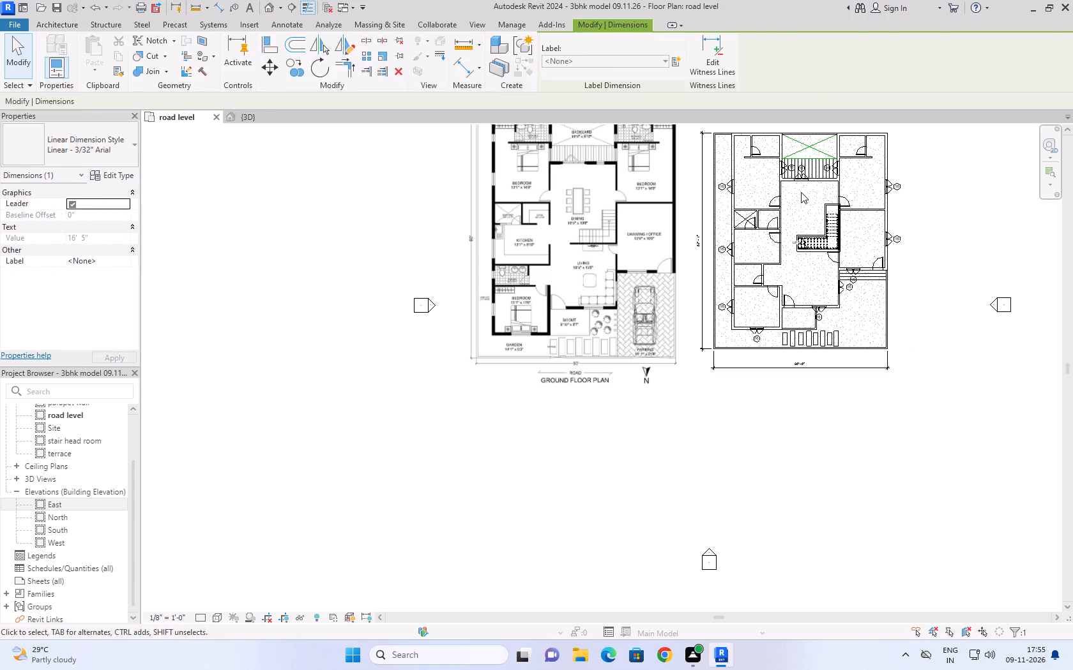
# Measure the width of the rear bedroom adjoining the drawing/office, between its inner wall faces, and compare it with the reference plan.
pyautogui.scroll(-4, 892, 387)
pyautogui.scroll(8, 946, 268)
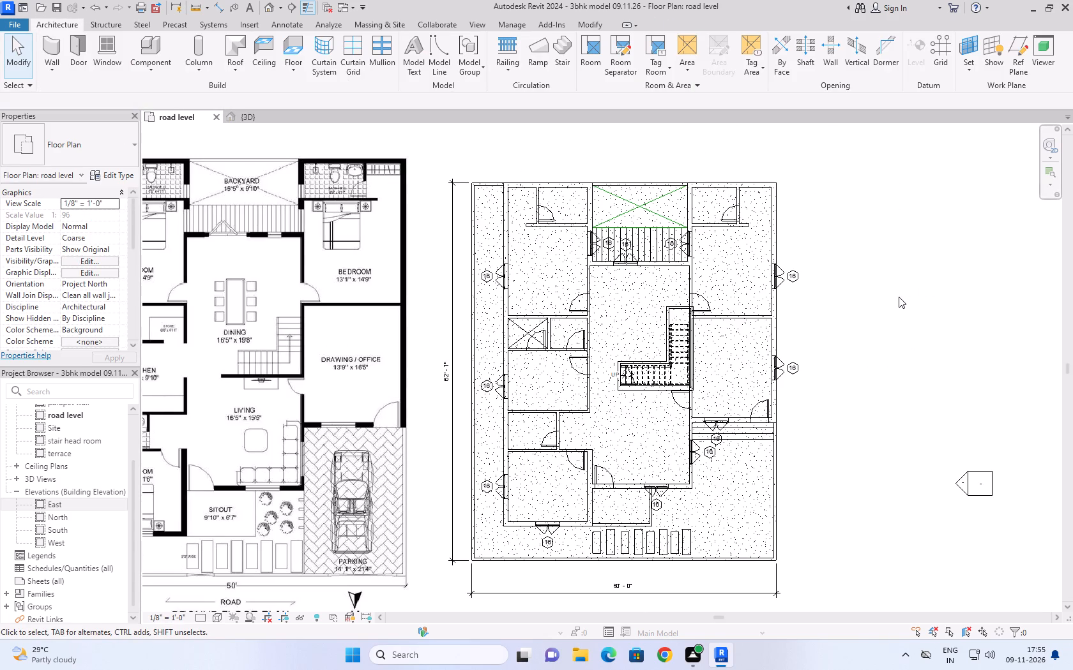
pyautogui.write('di')
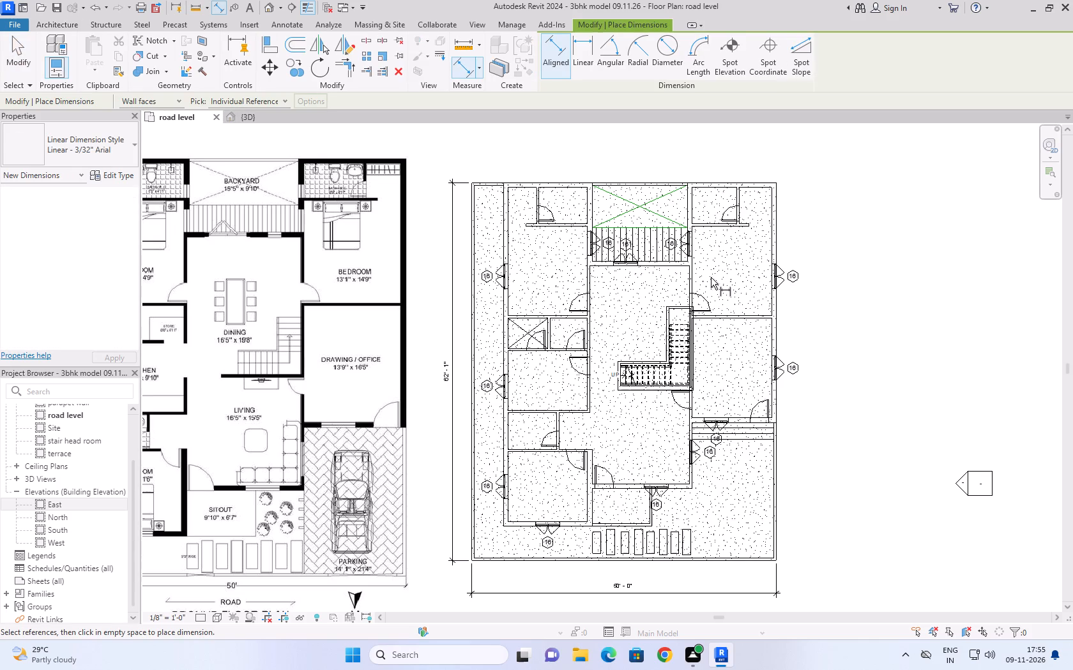
pyautogui.doubleClick(695, 278)
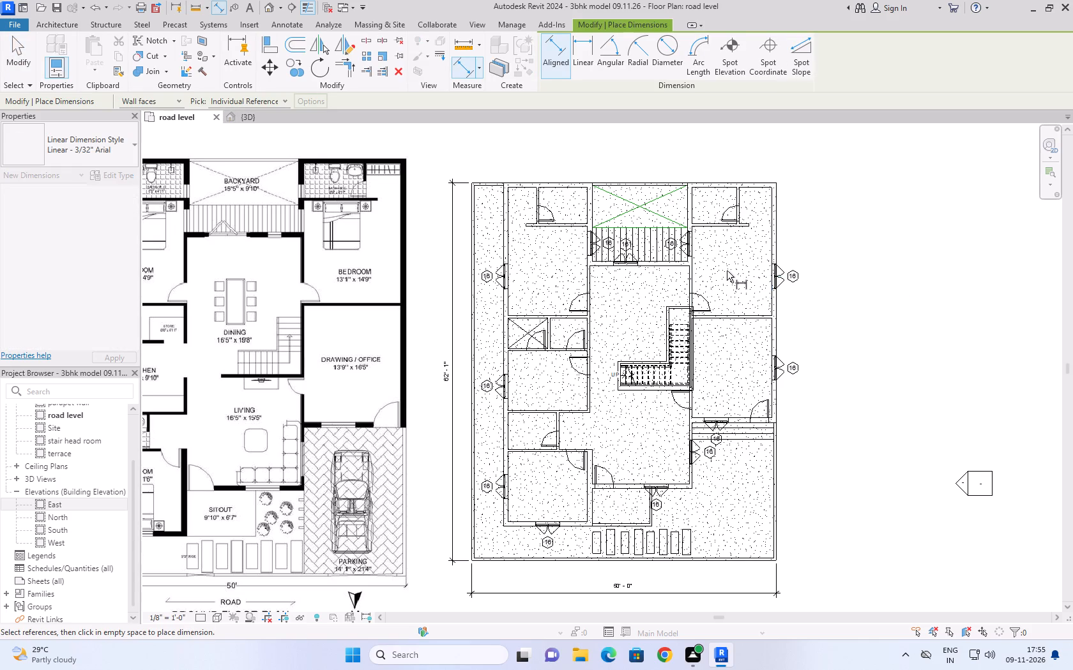
pyautogui.scroll(4, 727, 271)
pyautogui.click(667, 274)
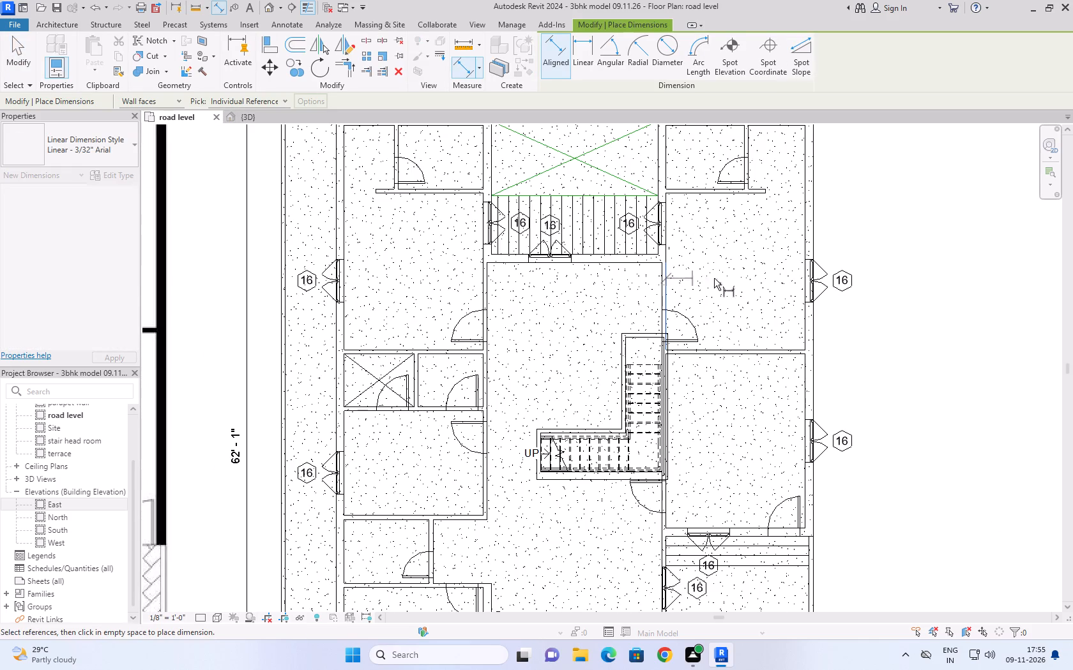
pyautogui.click(805, 248)
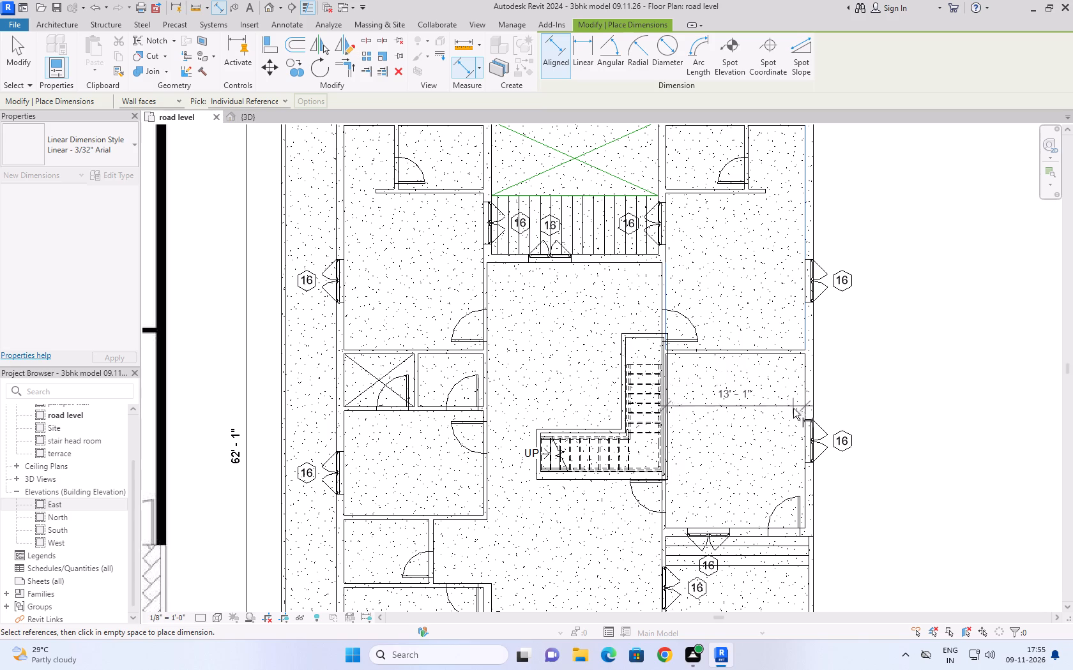
pyautogui.press('Escape')
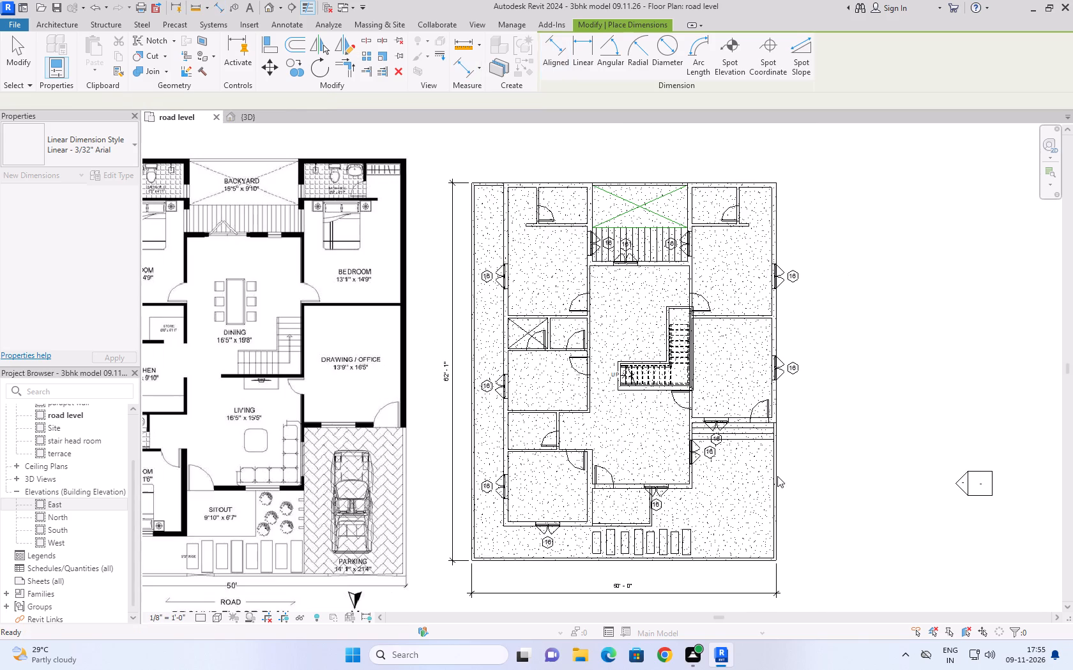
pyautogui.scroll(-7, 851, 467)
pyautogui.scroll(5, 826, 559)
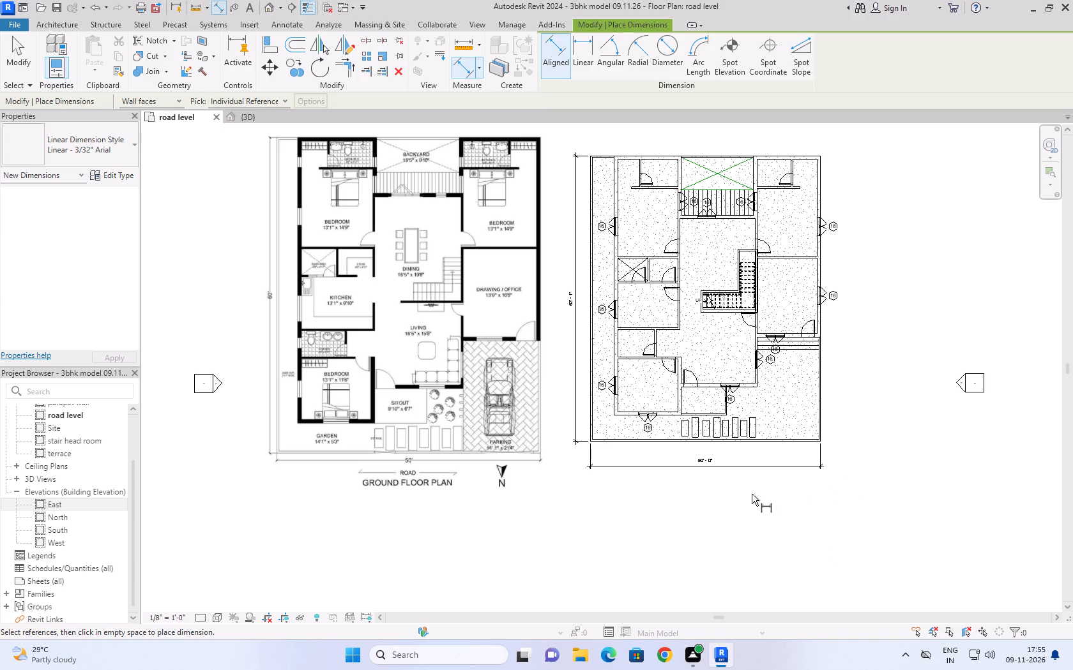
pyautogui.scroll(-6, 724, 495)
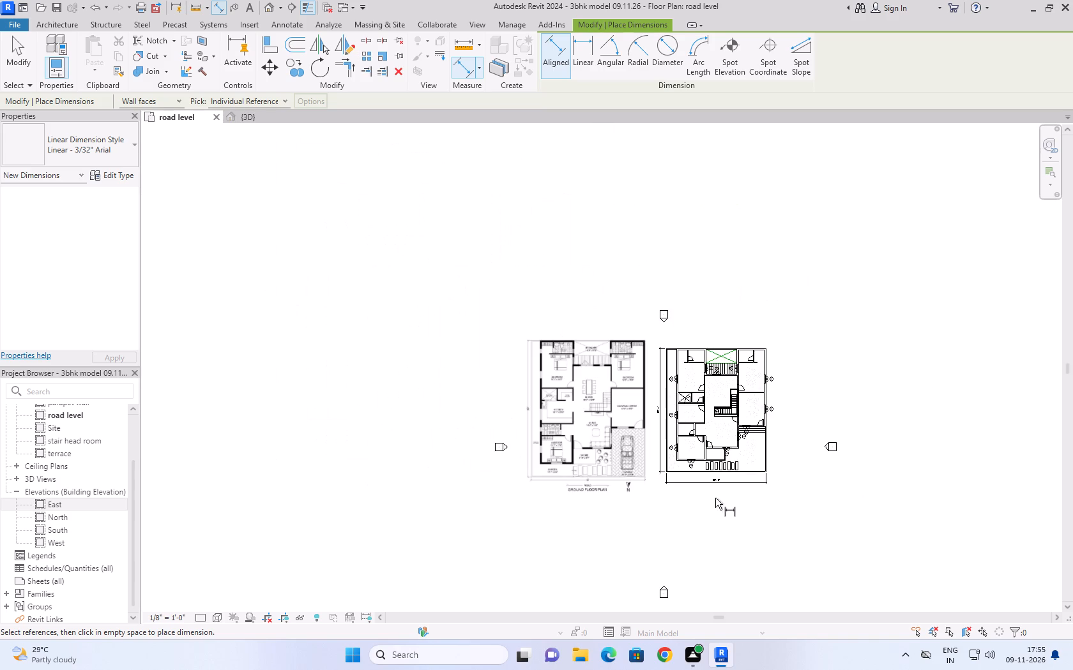
# Compare the overall modelled road level plan with the reference ground floor plan, ending the dimension command.
pyautogui.scroll(4, 810, 472)
pyautogui.scroll(6, 594, 459)
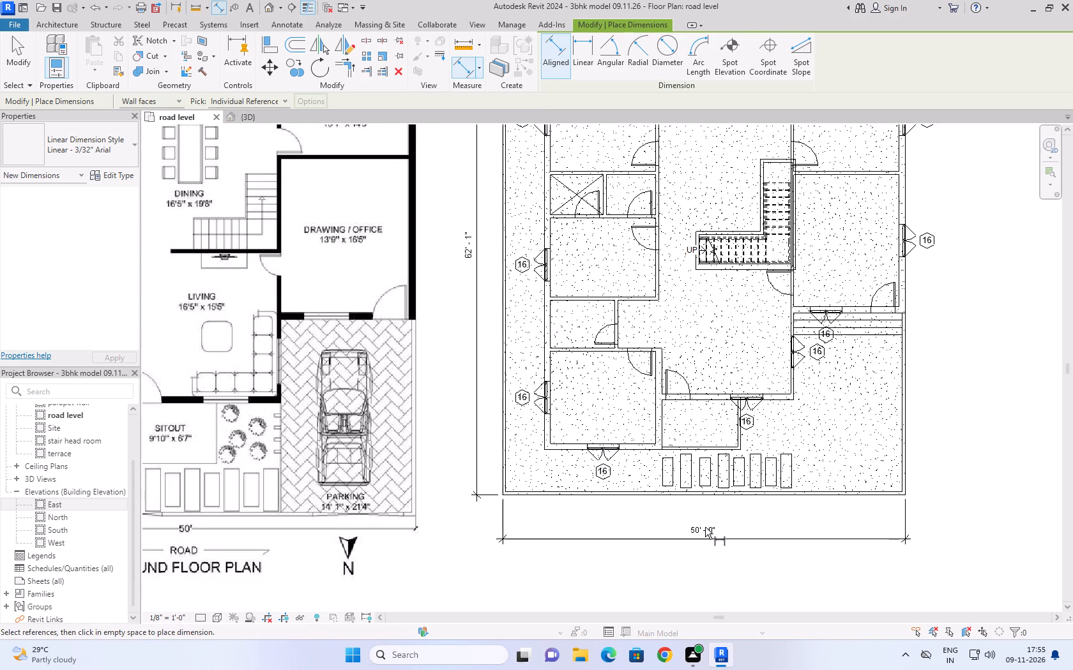
pyautogui.scroll(-6, 706, 527)
pyautogui.scroll(8, 657, 297)
pyautogui.scroll(-7, 688, 237)
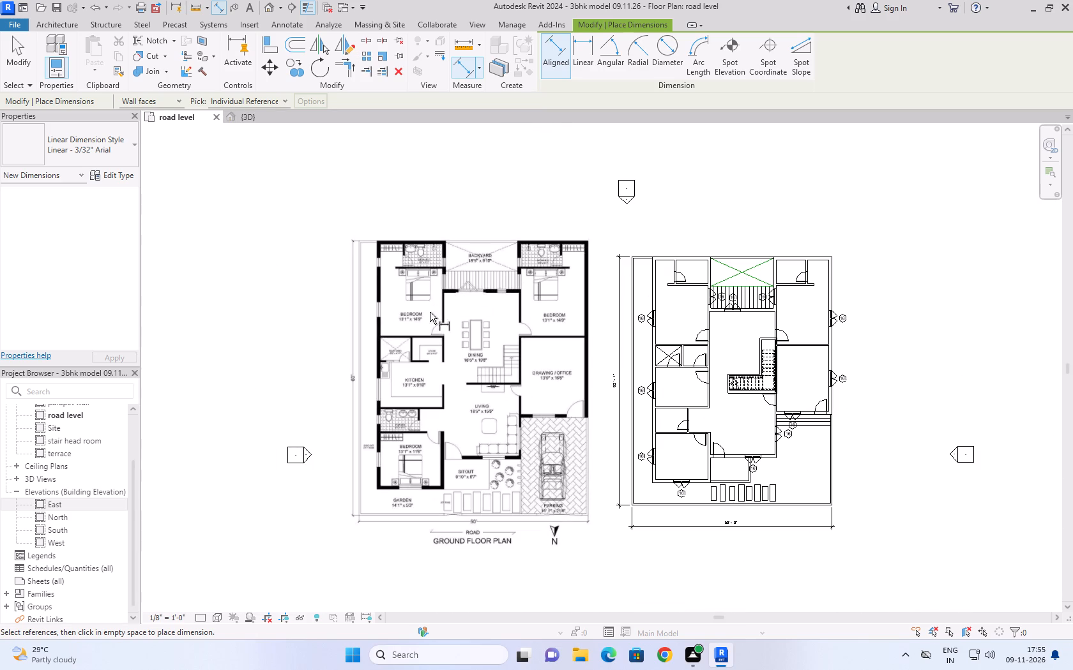
pyautogui.scroll(4, 368, 265)
pyautogui.scroll(-4, 593, 231)
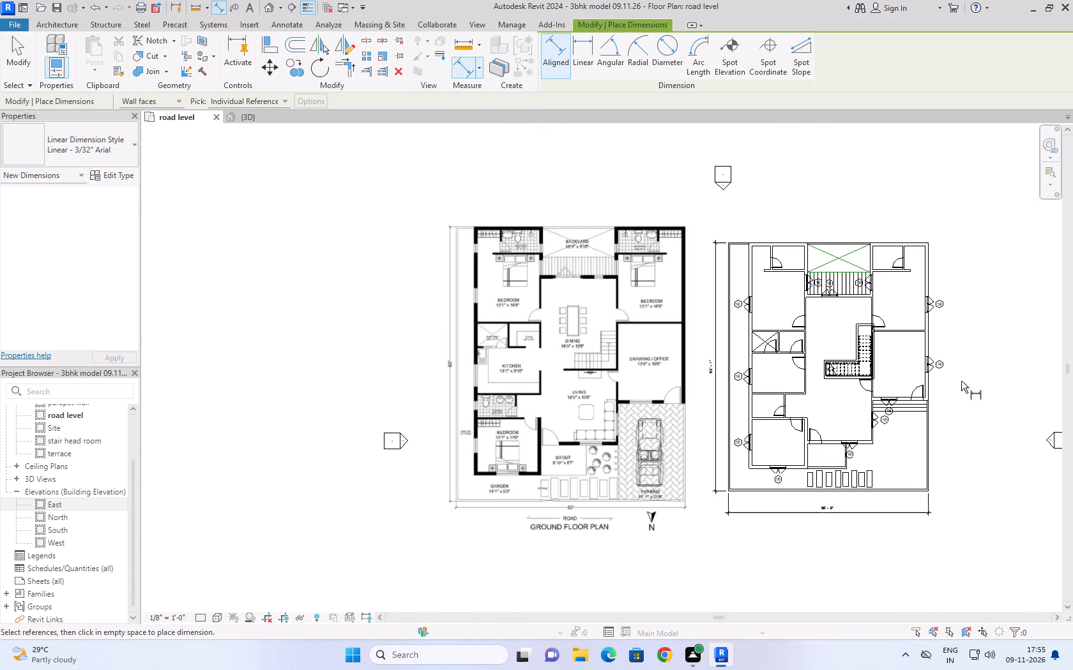
pyautogui.scroll(-5, 201, 230)
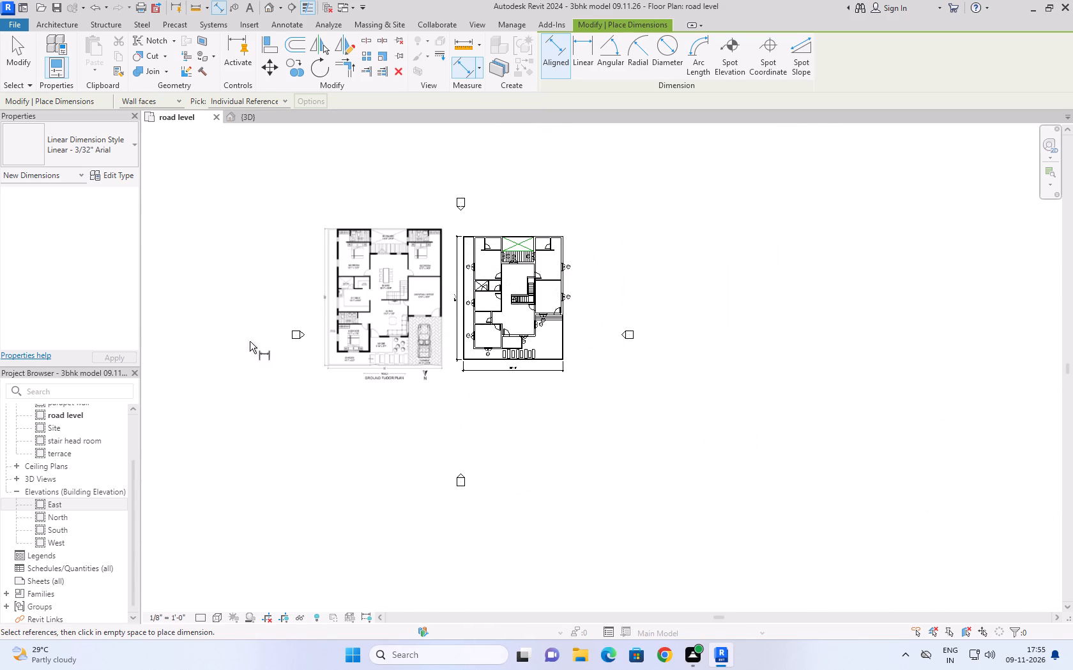
pyautogui.click(472, 419)
pyautogui.press('Escape')
pyautogui.press('Escape')
pyautogui.press('Escape')
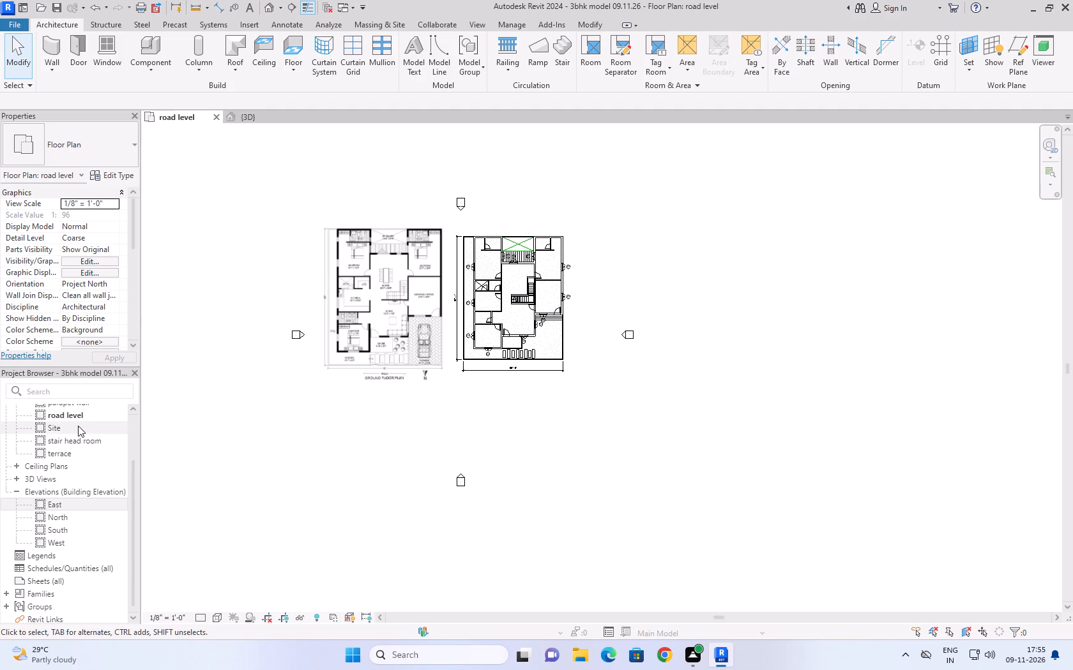
# On the ground floor or plinth plan, nudge the stair enclosure's short wall nearest the backyard to about 7'-6" from the dining area's backyard wall.
pyautogui.scroll(2, 78, 426)
pyautogui.doubleClick(79, 445)
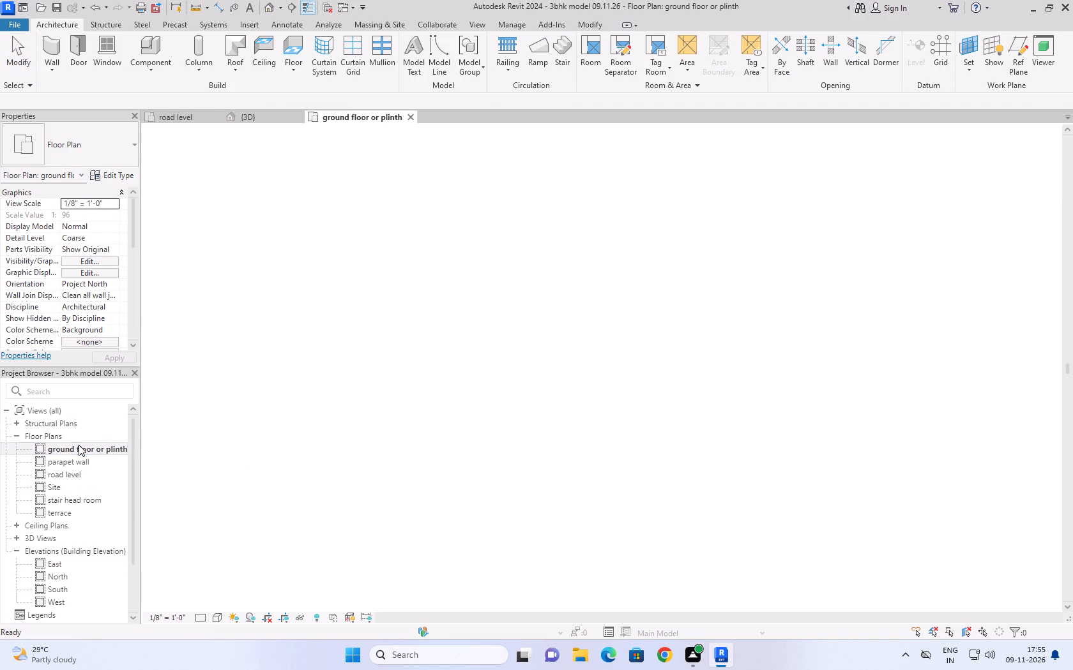
pyautogui.scroll(9, 508, 279)
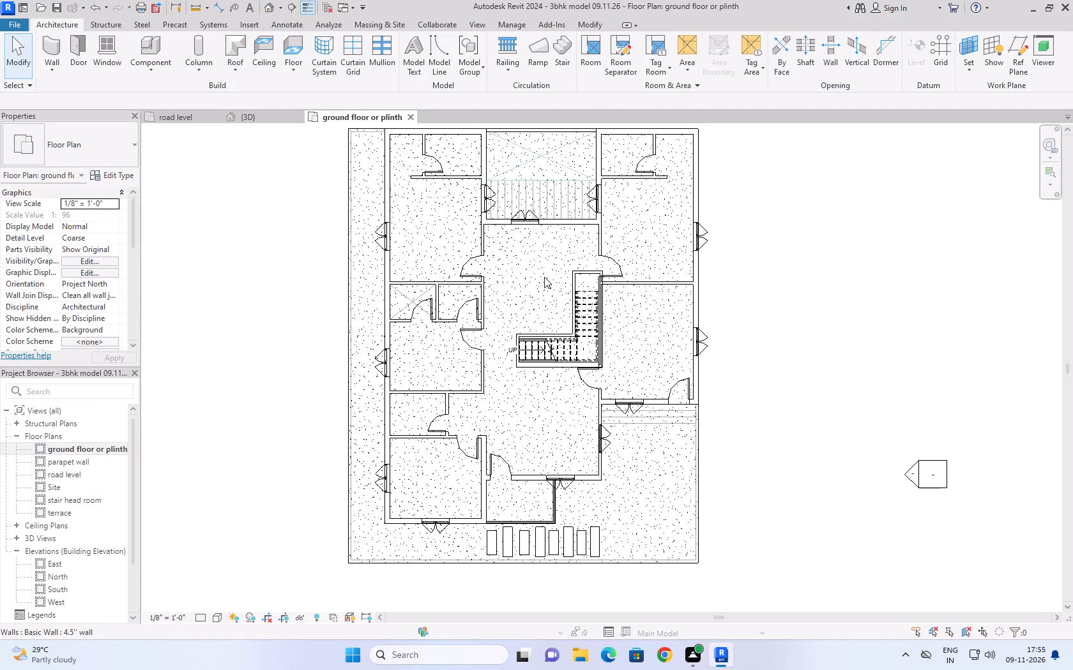
pyautogui.moveTo(544, 273); pyautogui.dragTo(524, 305, button='middle')
pyautogui.scroll(4, 591, 269)
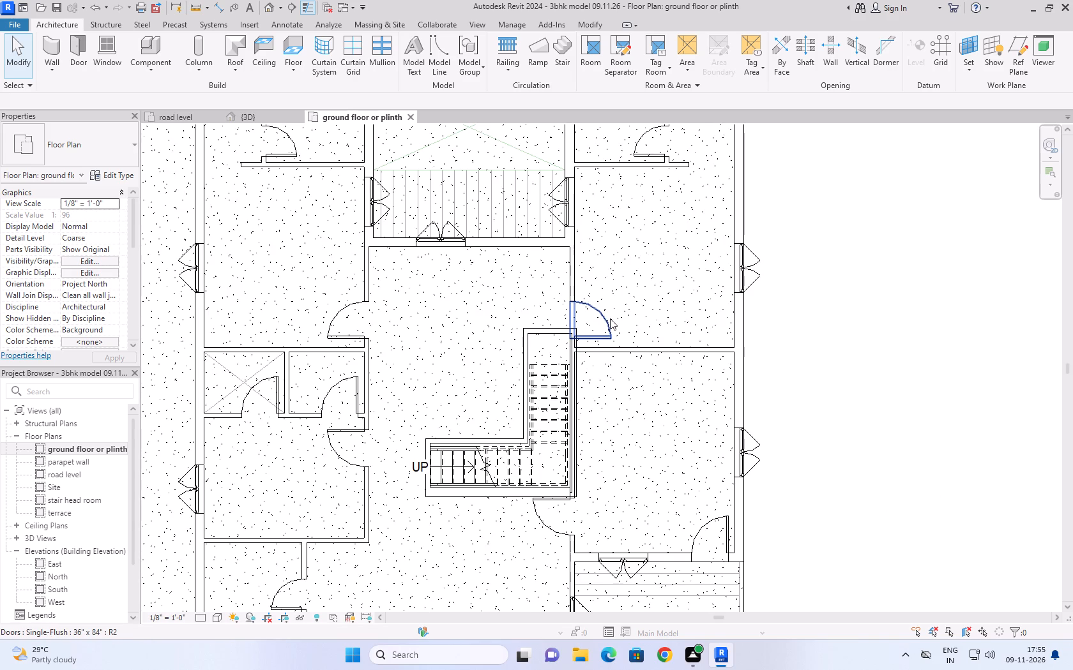
pyautogui.scroll(3, 625, 364)
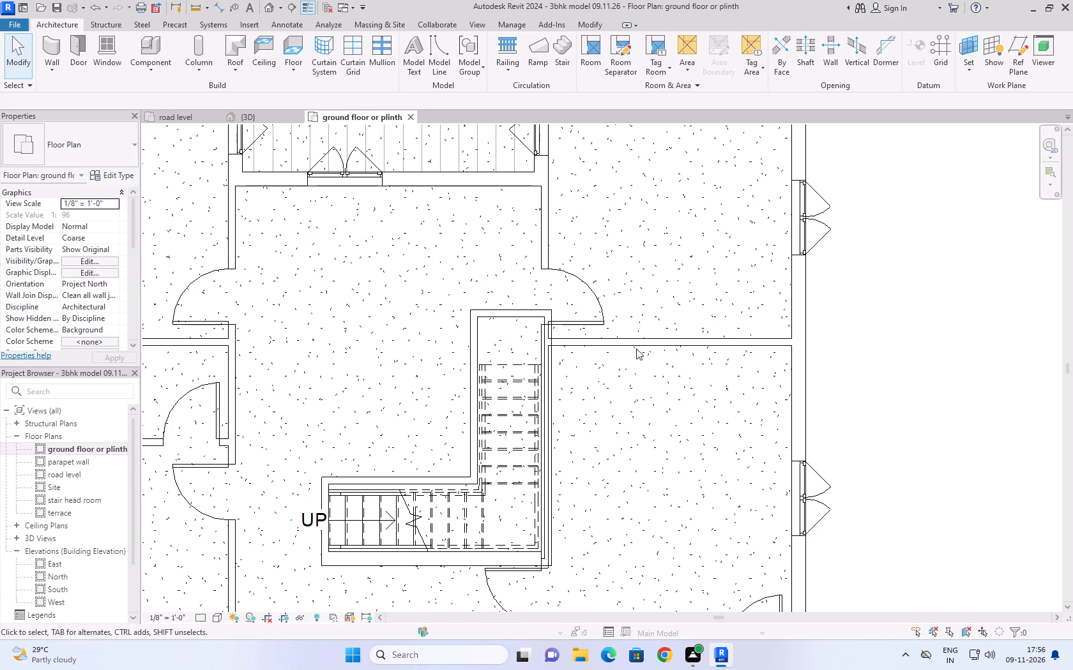
pyautogui.click(521, 318)
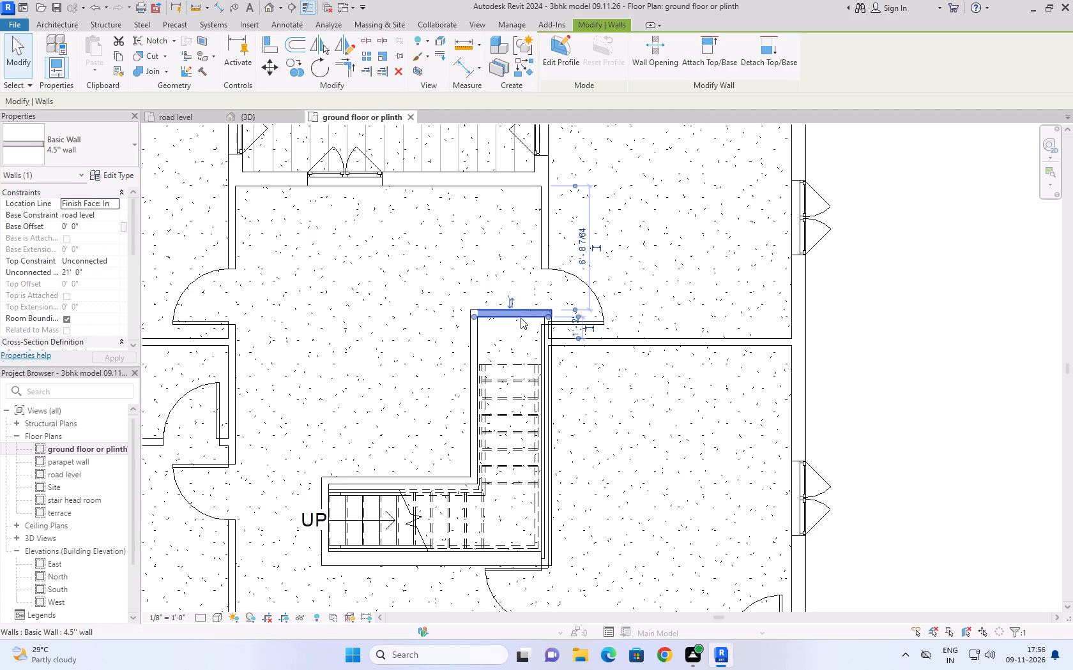
pyautogui.press('Down')
pyautogui.press('Down')
pyautogui.press('Down')
pyautogui.press('Down')
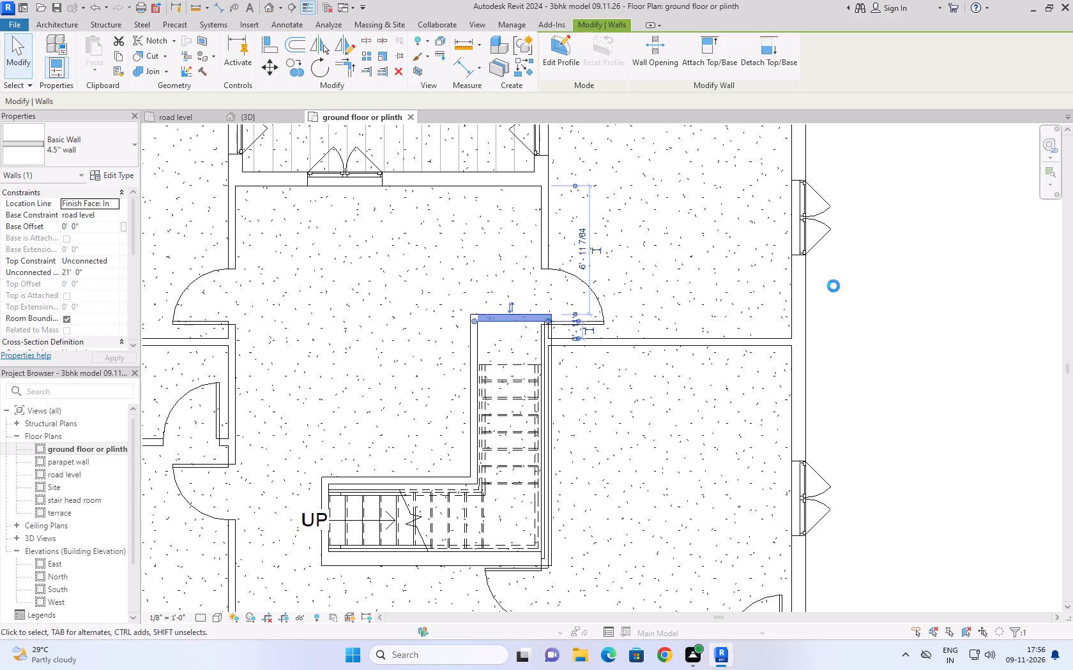
pyautogui.press('Down')
pyautogui.press('Down')
pyautogui.press('Down')
pyautogui.press('Down')
pyautogui.press('Down')
pyautogui.press('Down')
pyautogui.press('Down')
pyautogui.press('Down')
pyautogui.press('Down')
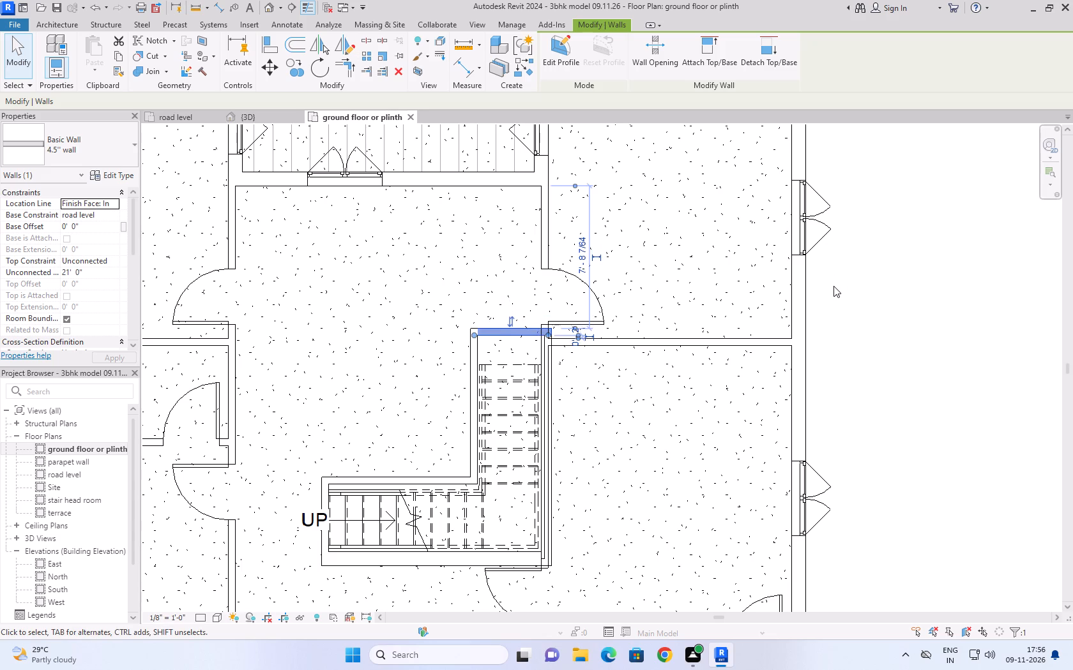
pyautogui.press('Up')
pyautogui.press('Up')
pyautogui.press('Up')
pyautogui.press('Down')
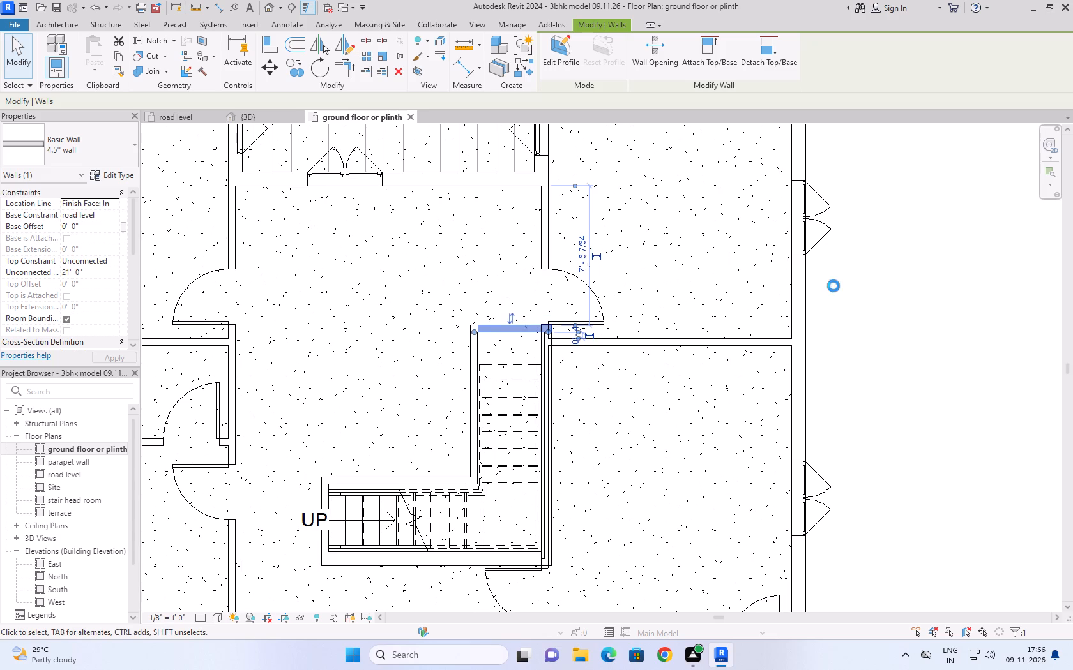
pyautogui.press('Up')
pyautogui.click(851, 338)
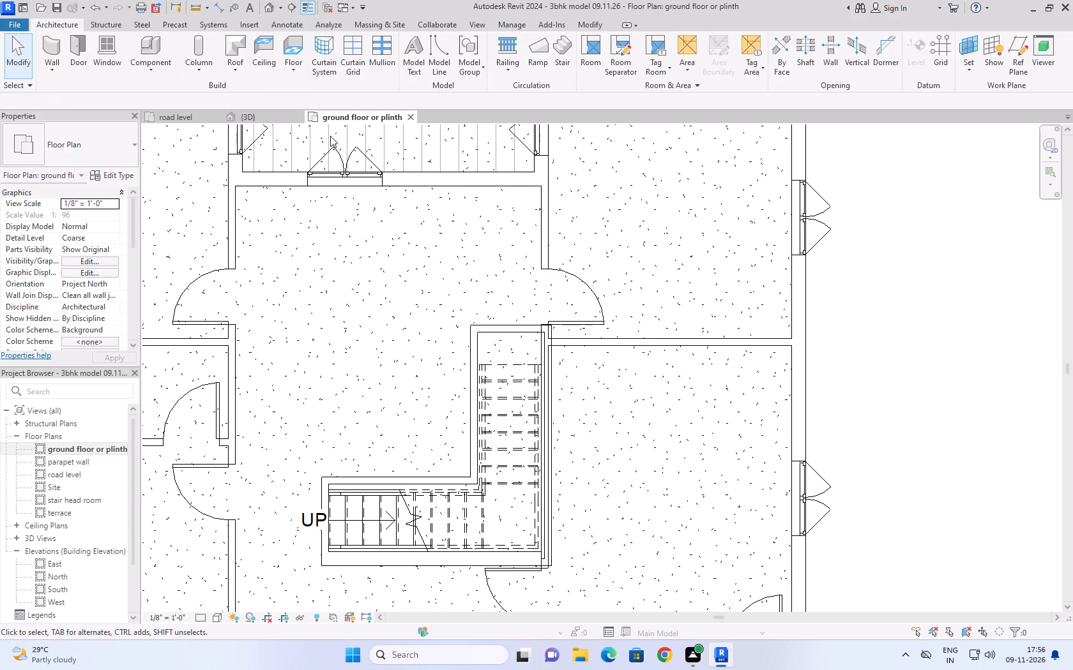
# Inspect the stair head room and the backyard side of the house in the 3D view.
pyautogui.click(241, 115)
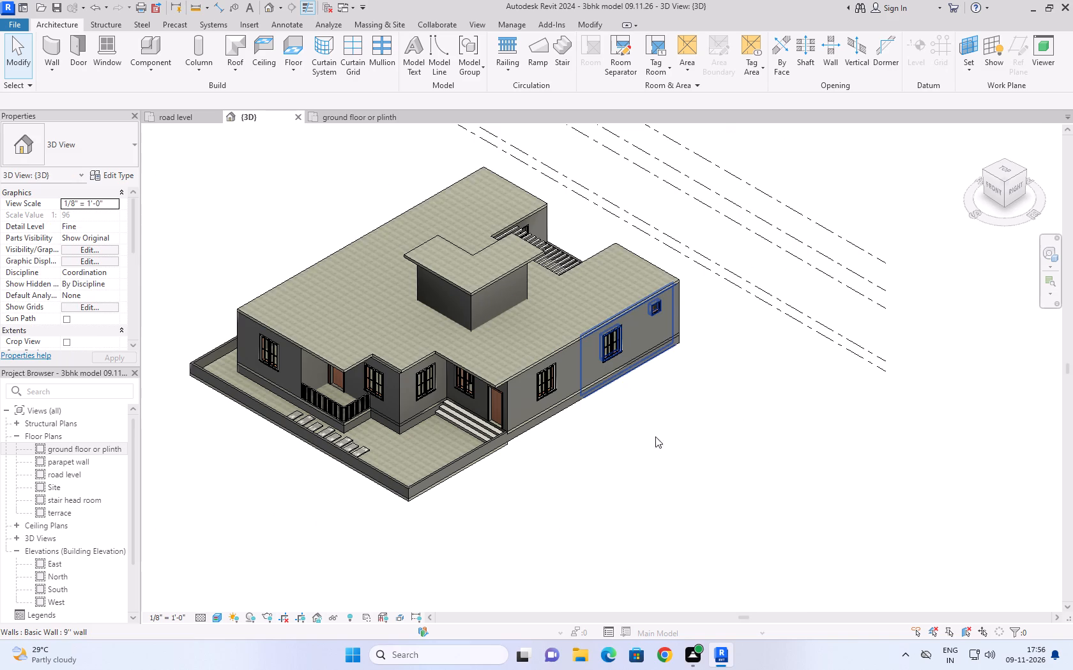
pyautogui.keyDown('shift'); pyautogui.moveTo(696, 410); pyautogui.dragTo(510, 388, button='middle'); pyautogui.keyUp('shift')
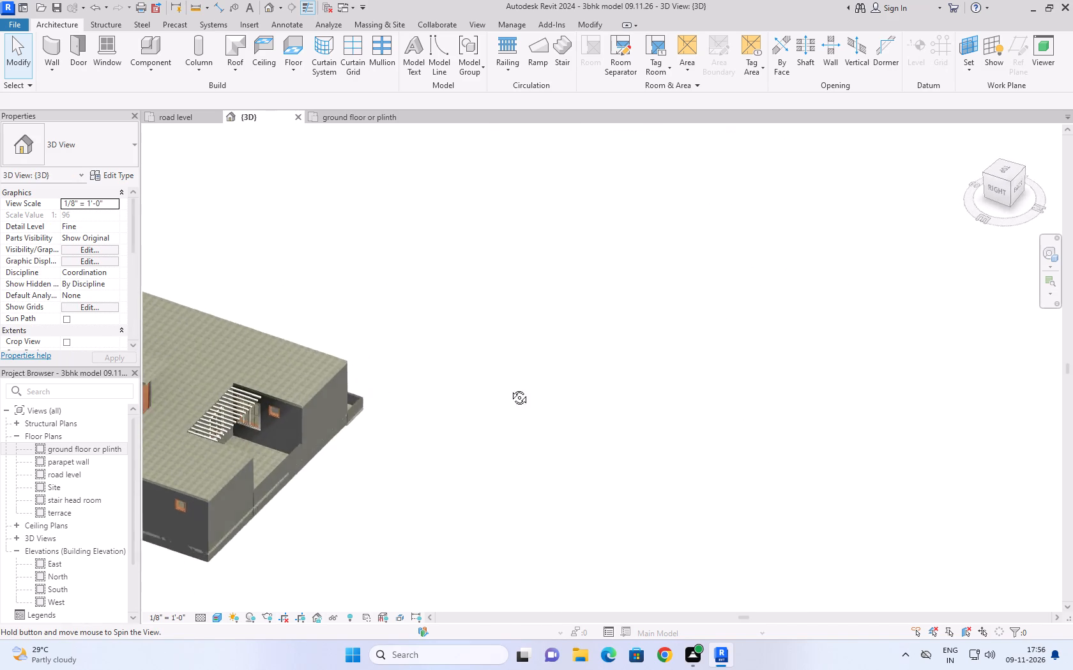
pyautogui.keyDown('shift'); pyautogui.moveTo(510, 388); pyautogui.dragTo(625, 290, button='middle'); pyautogui.keyUp('shift')
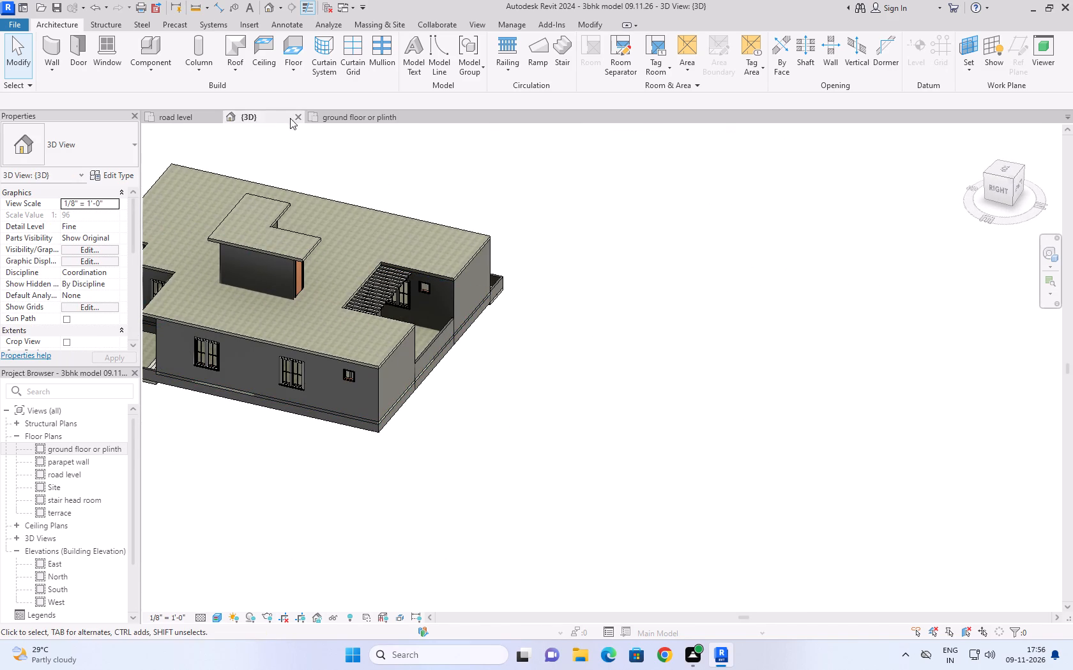
# Return to the ground floor or plinth plan, close the road level view, and examine the stair and room layout.
pyautogui.click(330, 115)
pyautogui.click(219, 115)
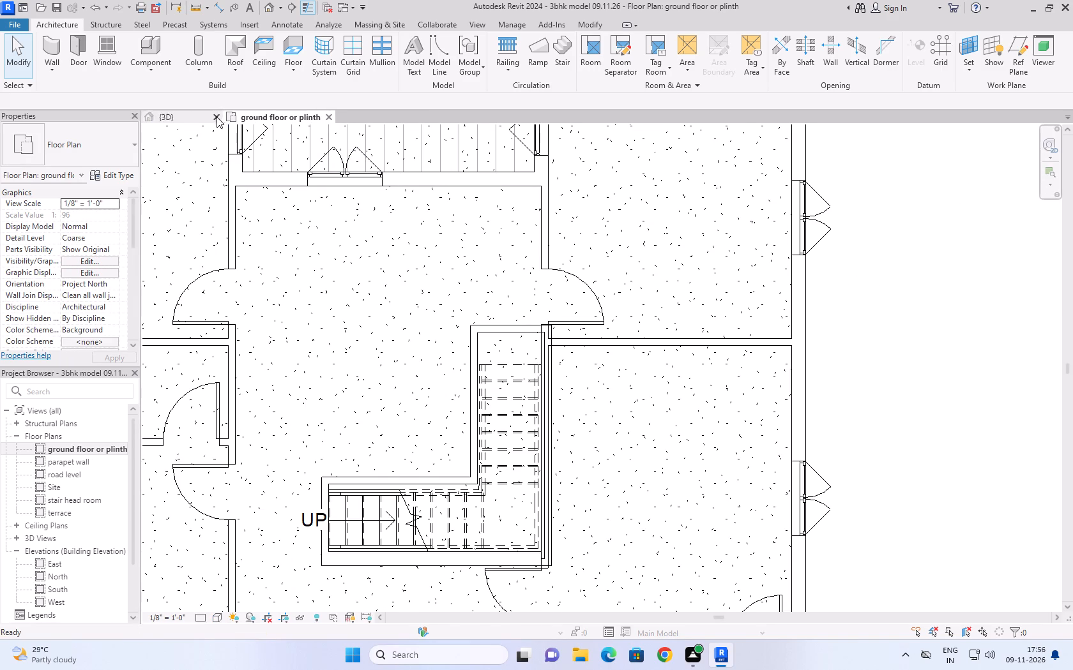
pyautogui.scroll(-3, 642, 311)
pyautogui.click(840, 360)
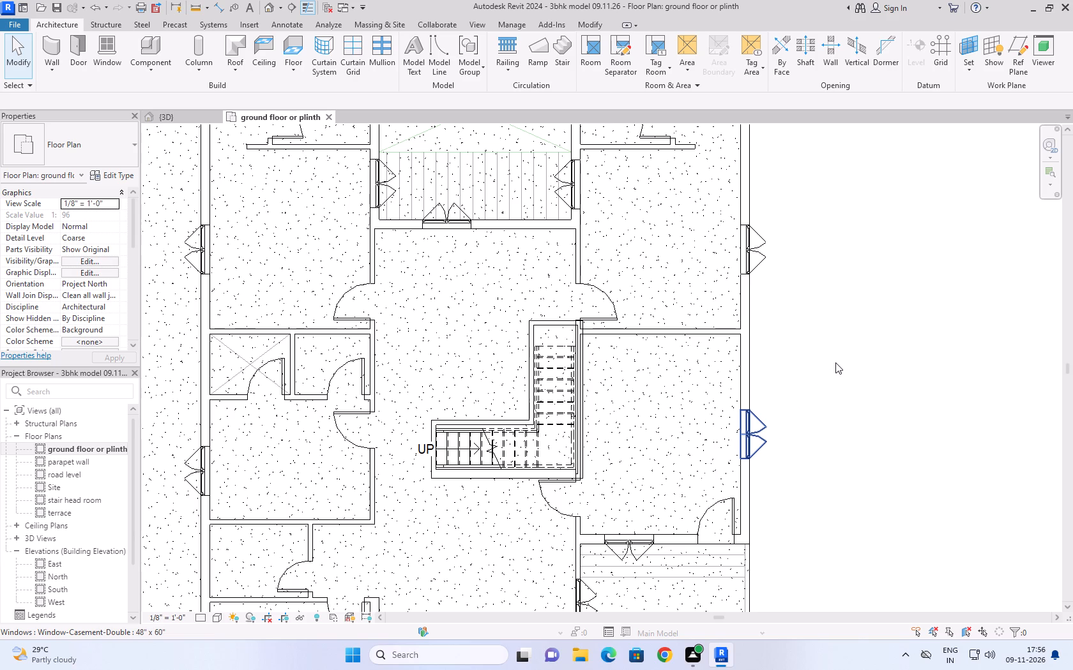
pyautogui.scroll(1, 265, 456)
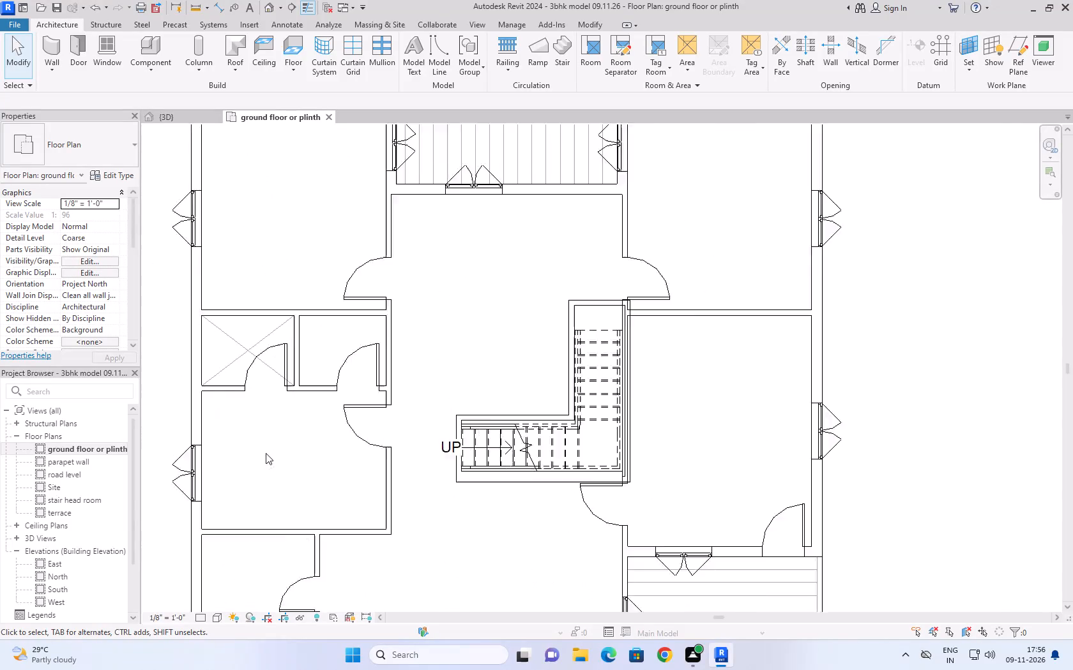
pyautogui.scroll(4, 266, 453)
pyautogui.scroll(-13, 349, 409)
pyautogui.scroll(5, 425, 514)
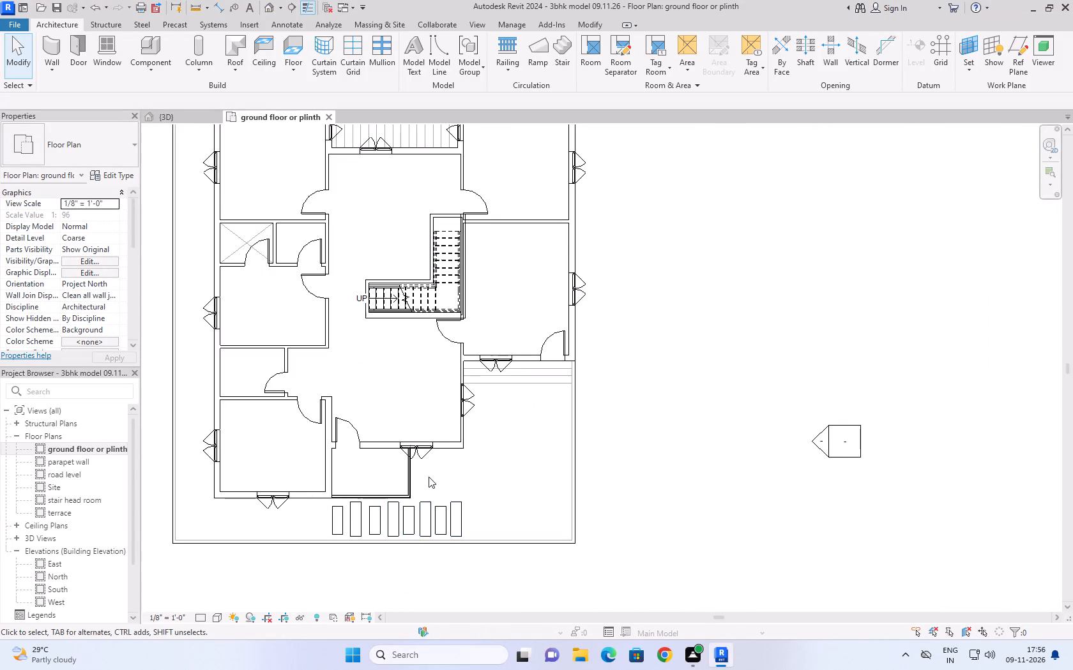
pyautogui.scroll(-1, 429, 477)
pyautogui.scroll(-1, 660, 431)
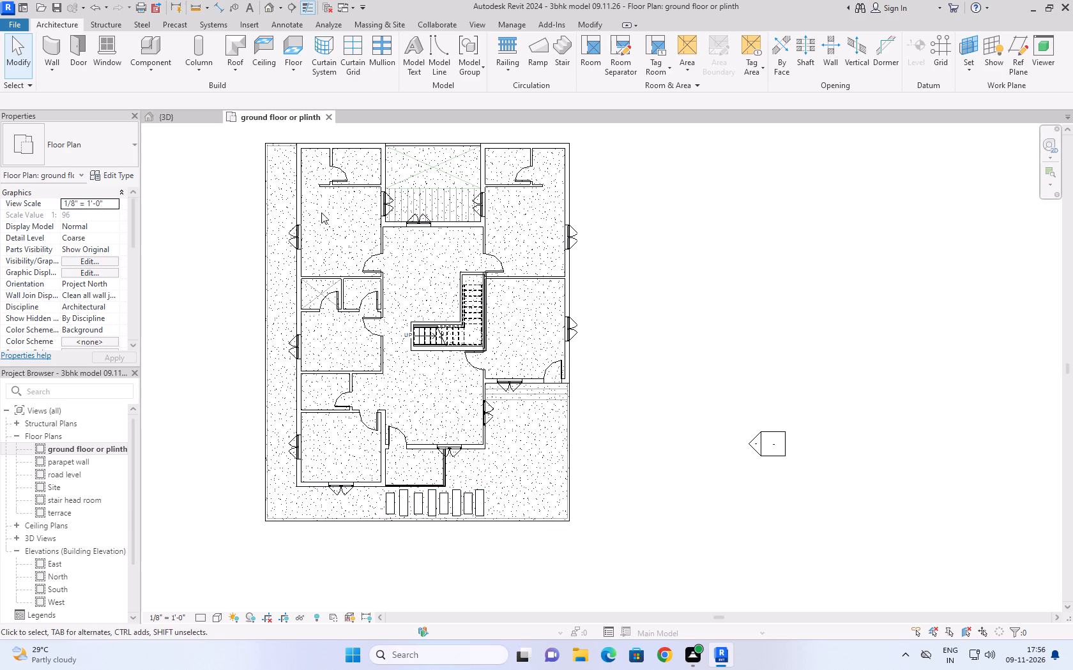
# Open the road level floor plan.
pyautogui.click(162, 118)
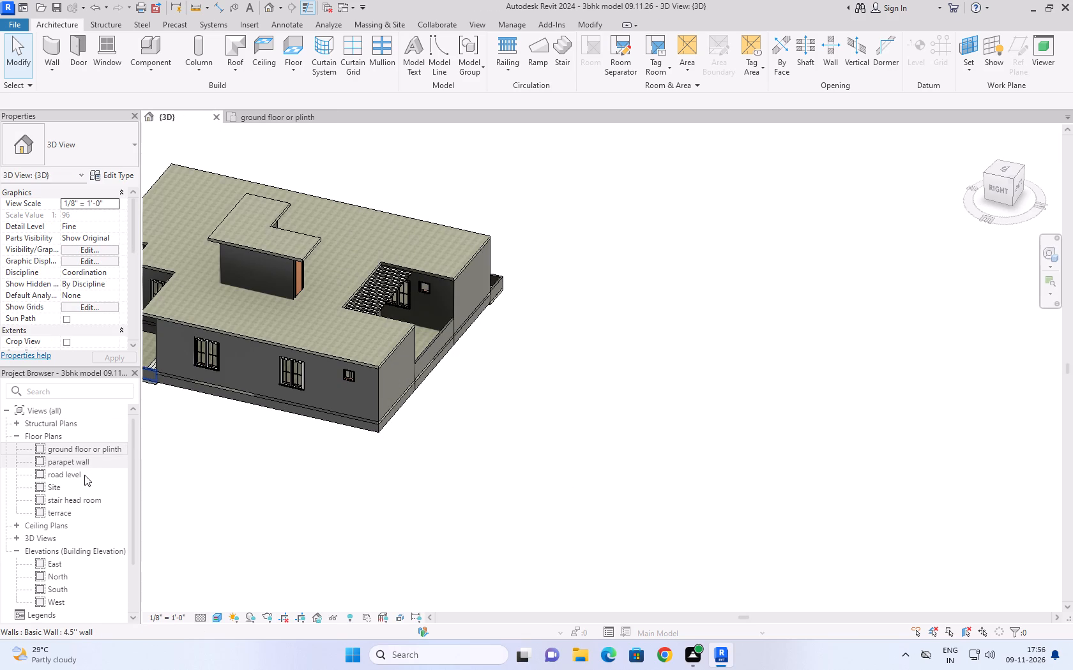
pyautogui.doubleClick(84, 471)
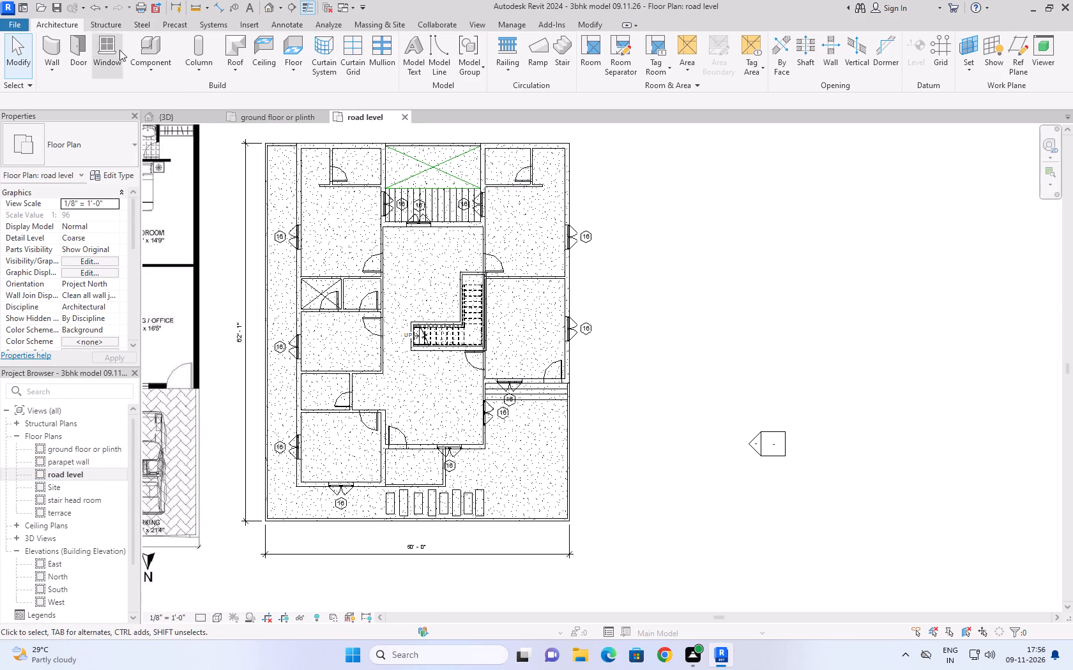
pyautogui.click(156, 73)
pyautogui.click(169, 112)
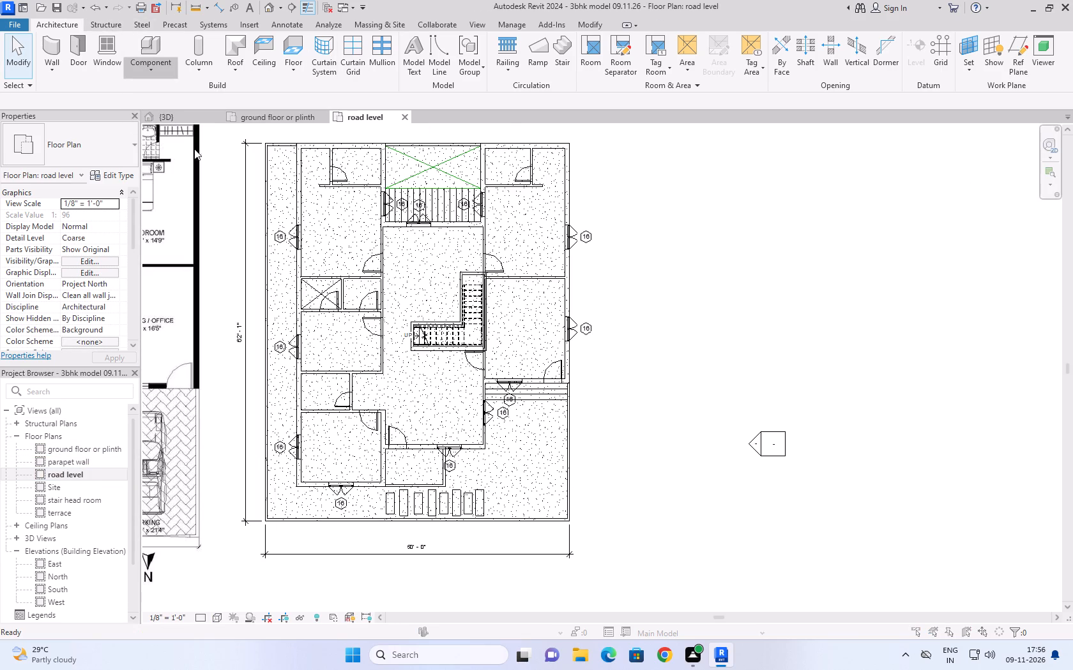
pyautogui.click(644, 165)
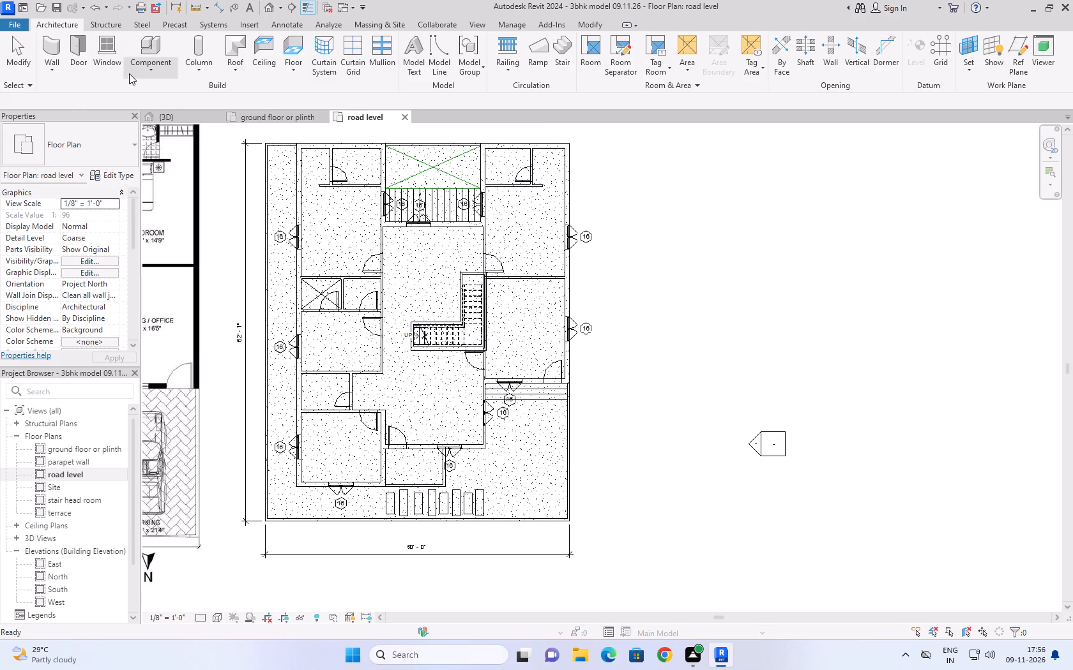
# Load the RPC Beetle family from the US library's Entourage folder for component placement.
pyautogui.click(152, 73)
pyautogui.click(167, 97)
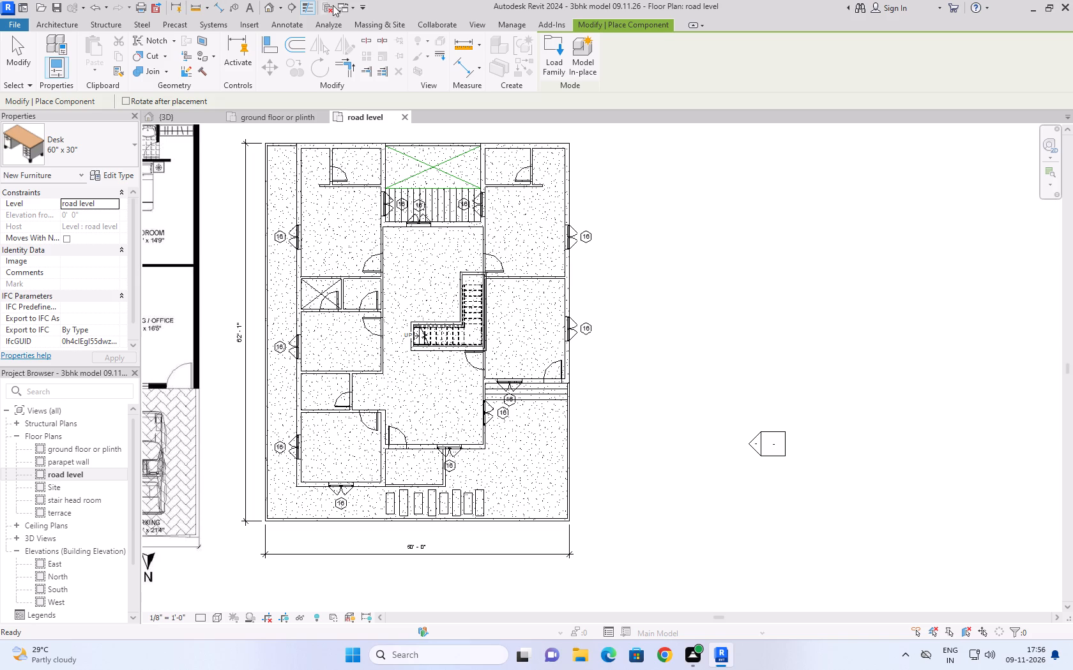
pyautogui.click(552, 56)
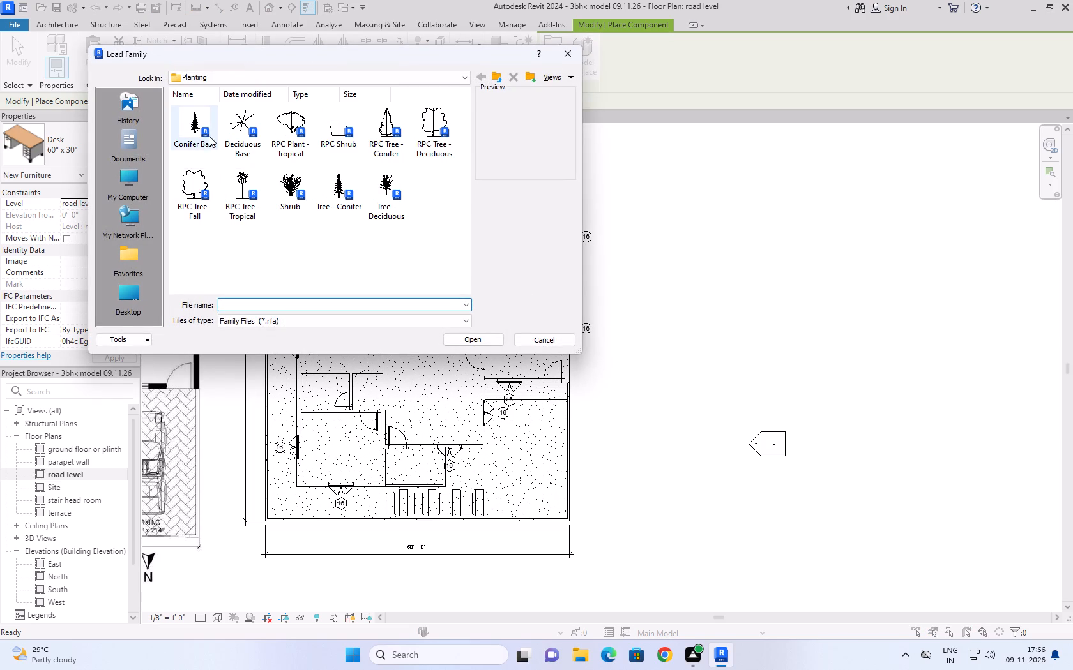
pyautogui.click(492, 76)
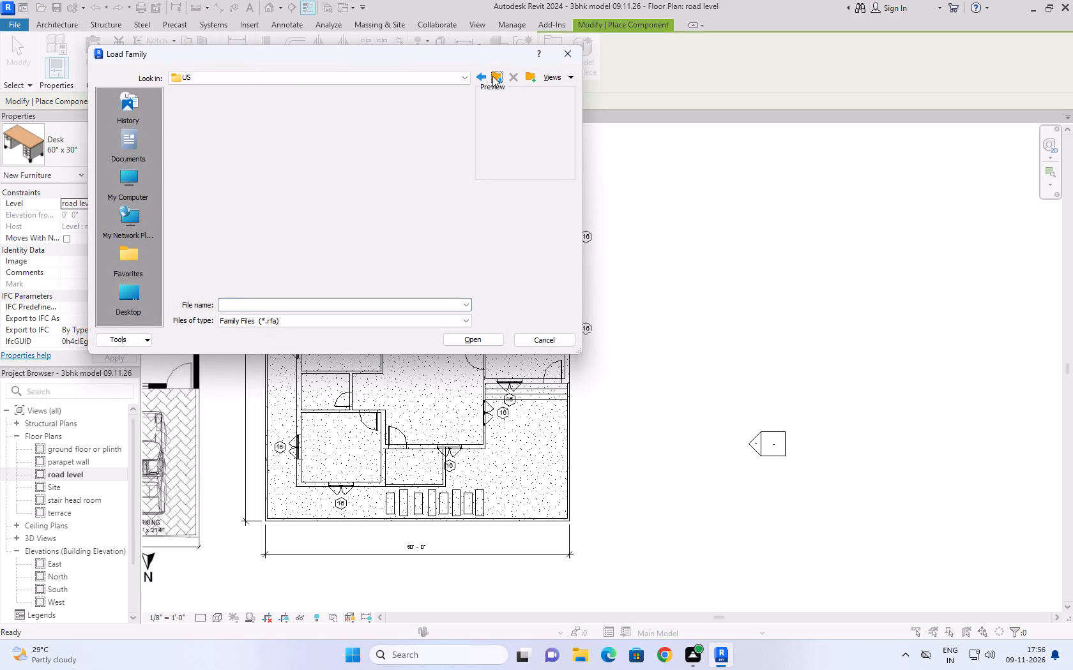
pyautogui.scroll(-1, 310, 215)
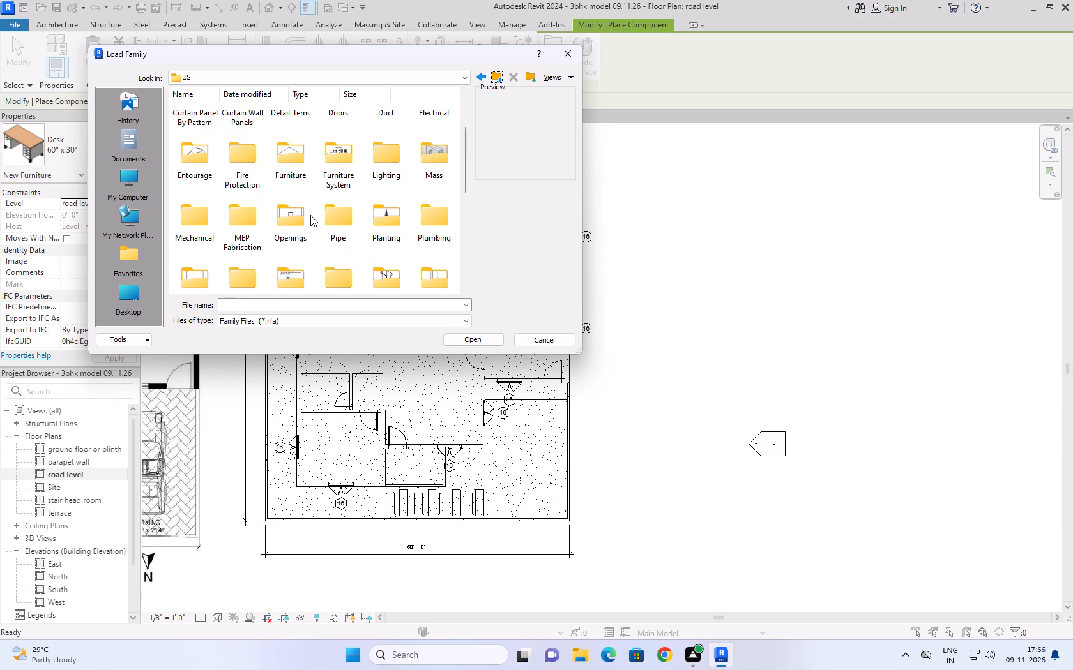
pyautogui.scroll(-3, 274, 242)
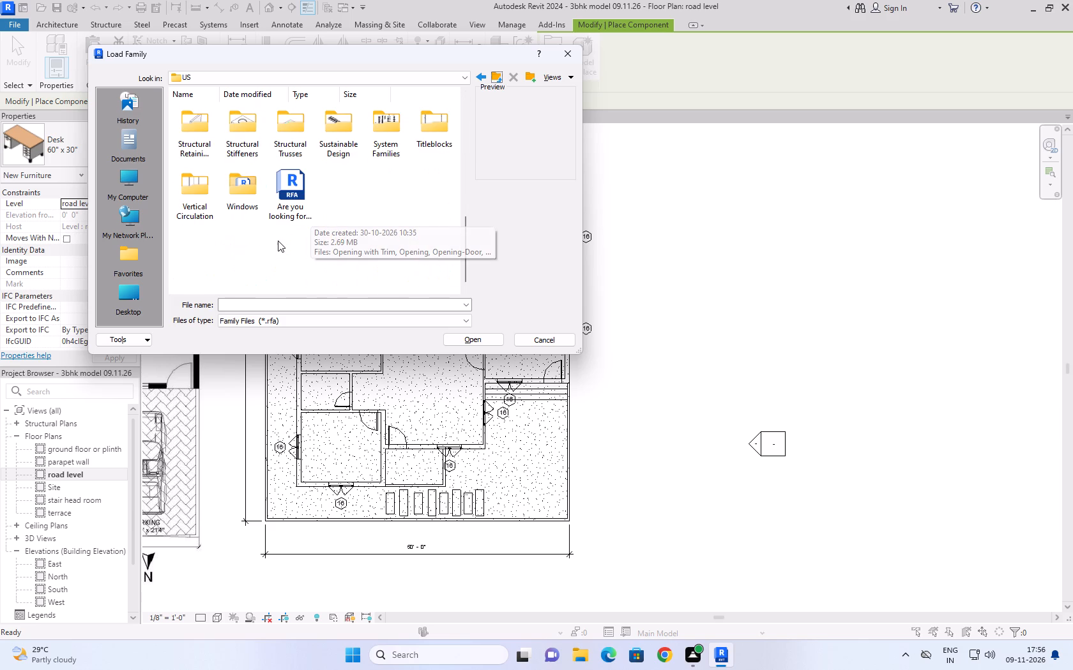
pyautogui.scroll(-1, 278, 241)
pyautogui.scroll(3, 226, 212)
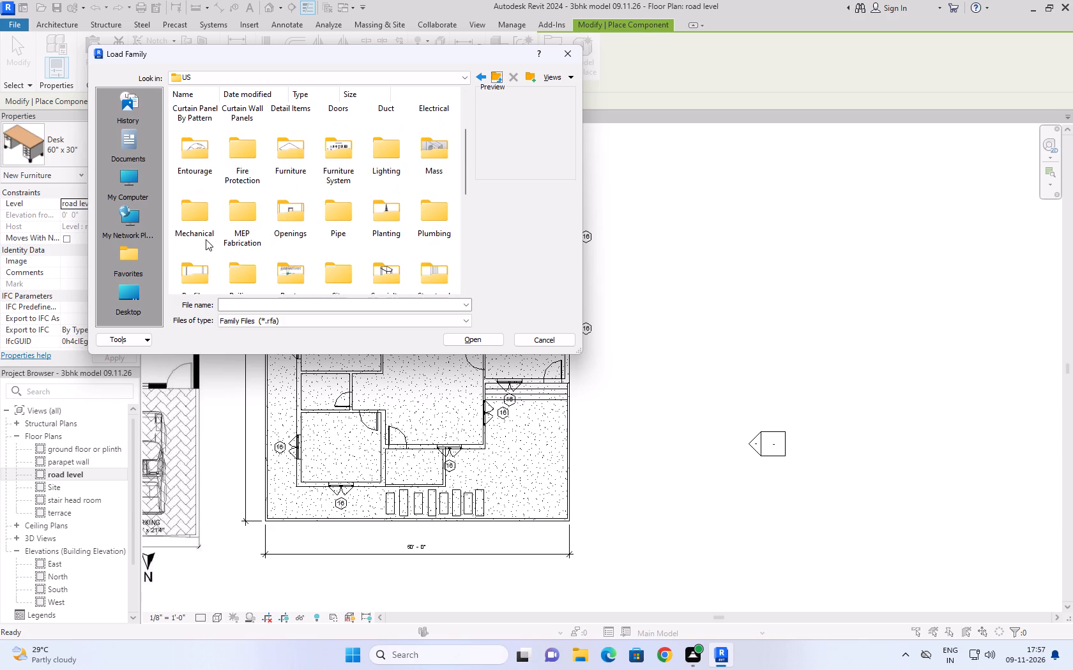
pyautogui.doubleClick(197, 176)
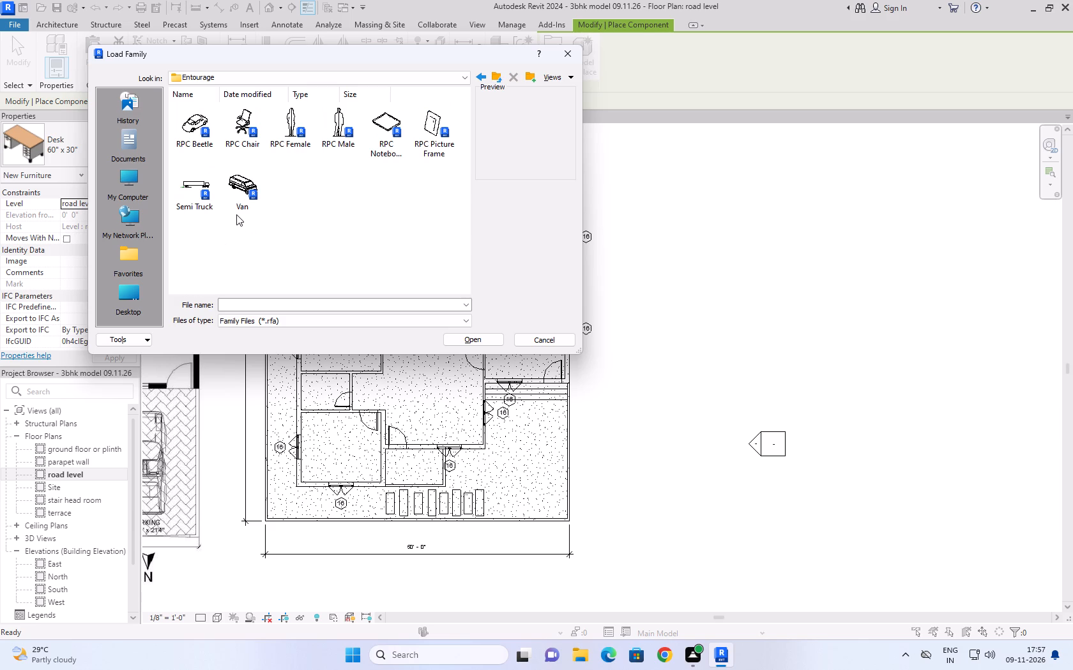
pyautogui.click(196, 115)
pyautogui.click(475, 337)
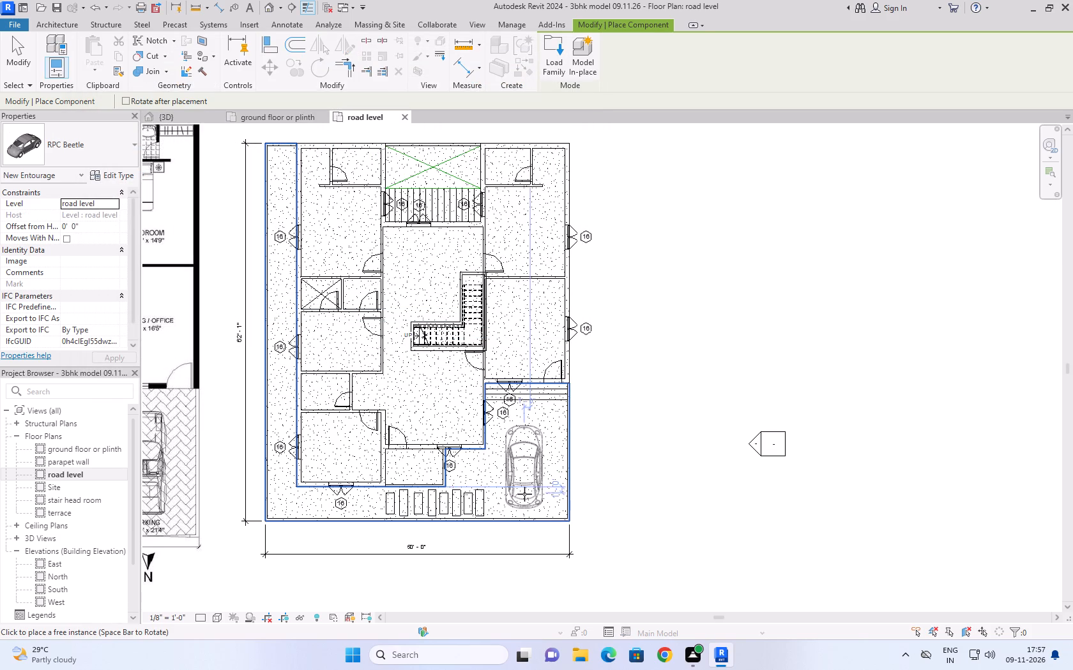
# Rotate the RPC Beetle 180° and place it in the parking area, about 7'-7 1/2" from the adjoining house wall.
pyautogui.press('space')
pyautogui.press('space')
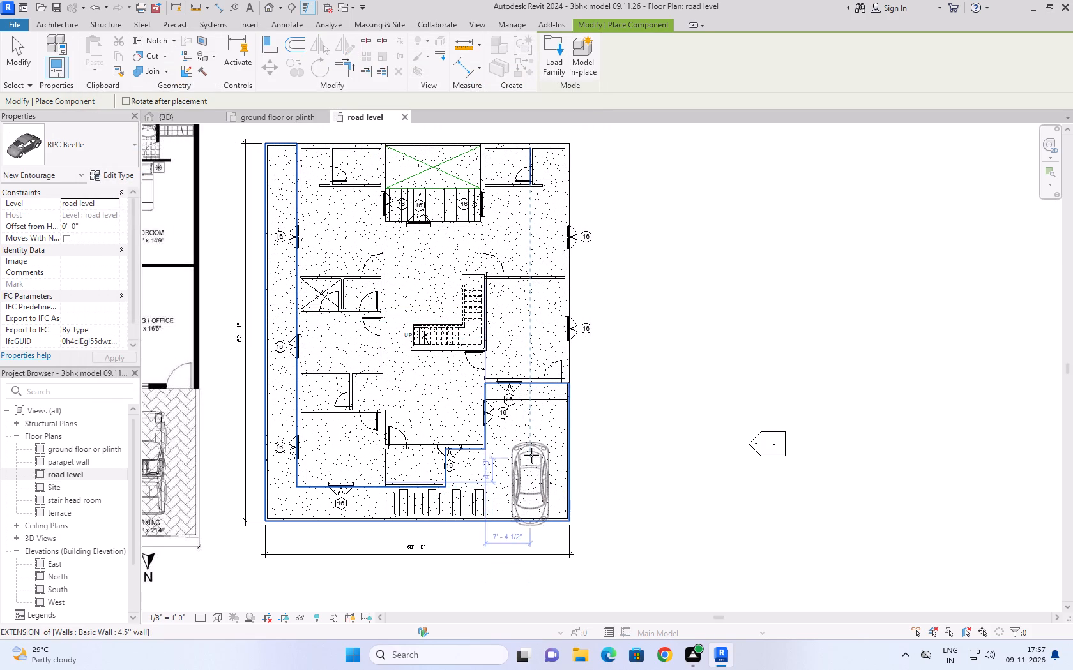
pyautogui.click(533, 442)
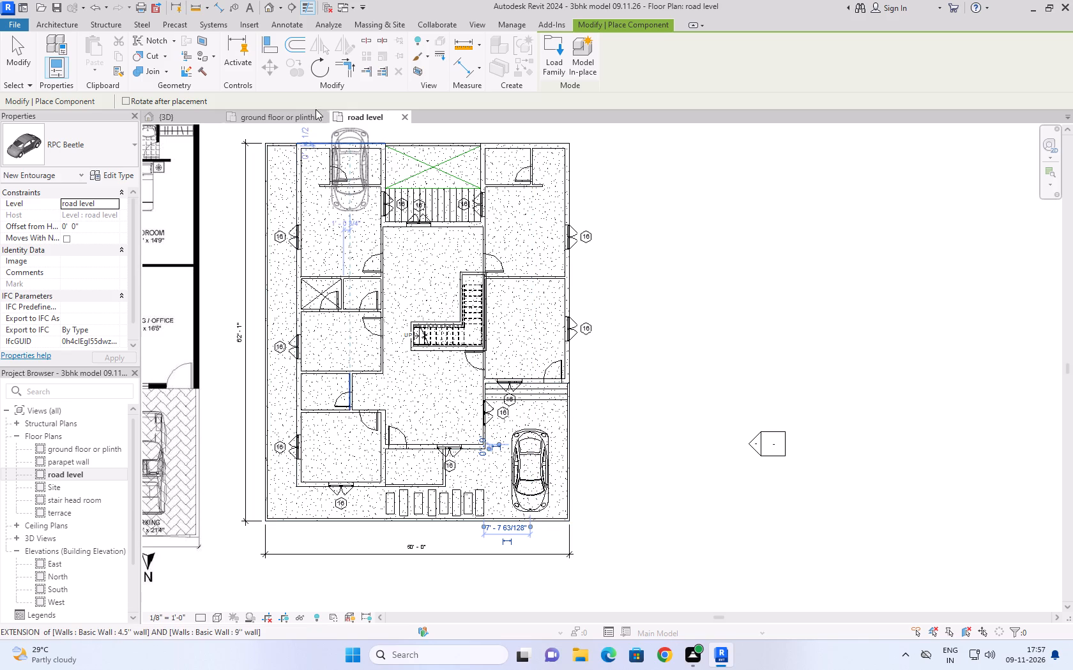
# Inspect the parked car in the 3D view from the front-right corner, then return to the ground floor or plinth plan and end component placement.
pyautogui.click(200, 120)
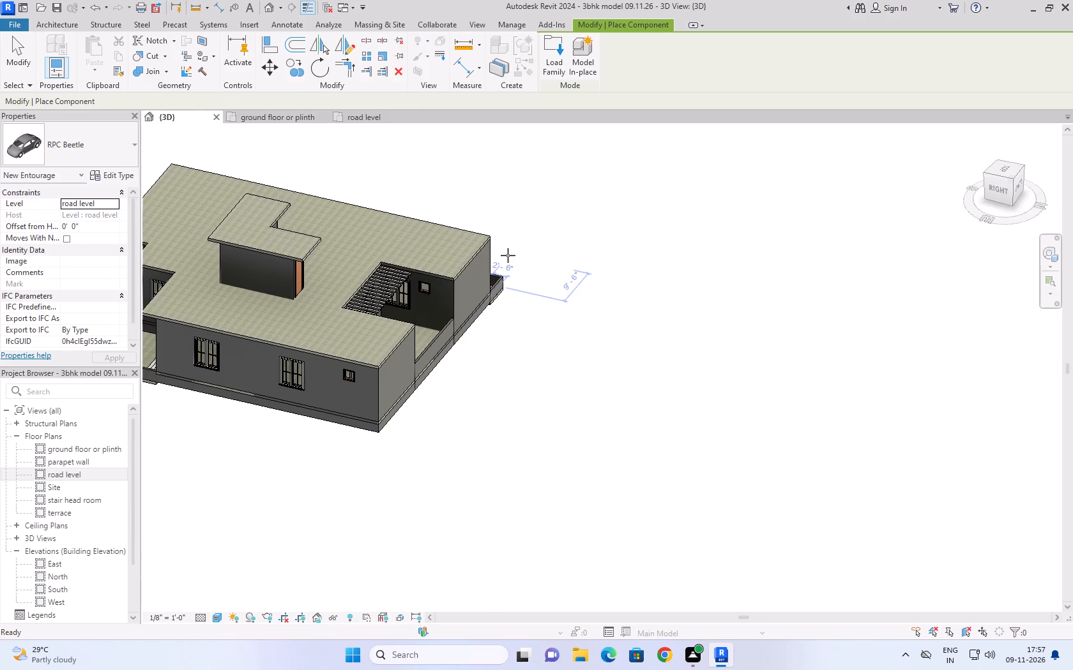
pyautogui.click(976, 133)
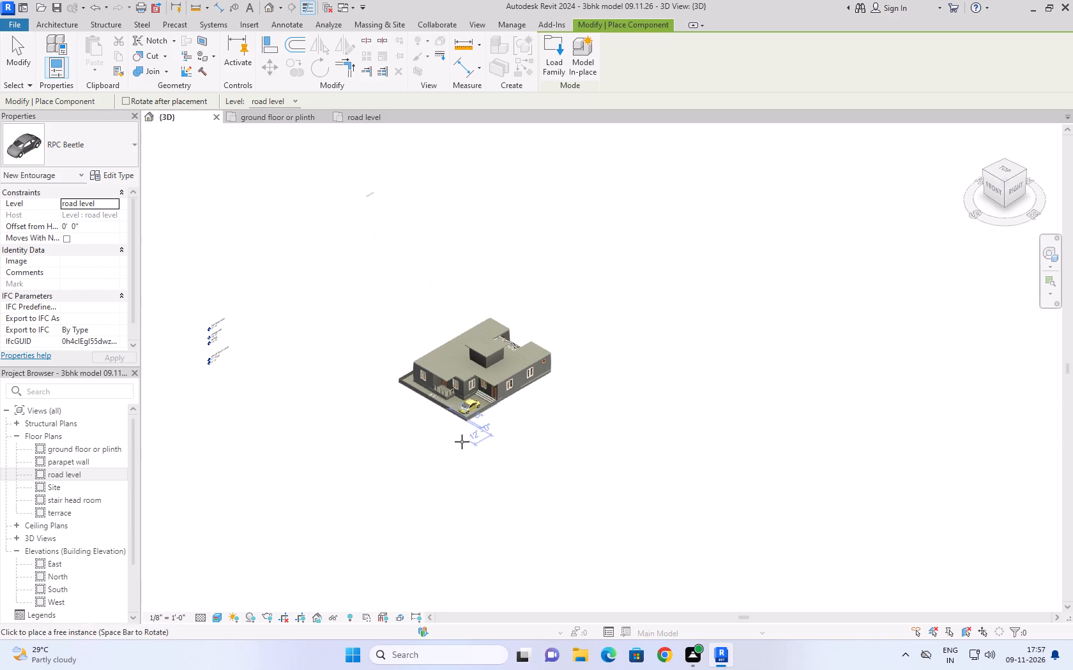
pyautogui.scroll(6, 462, 442)
pyautogui.scroll(7, 554, 530)
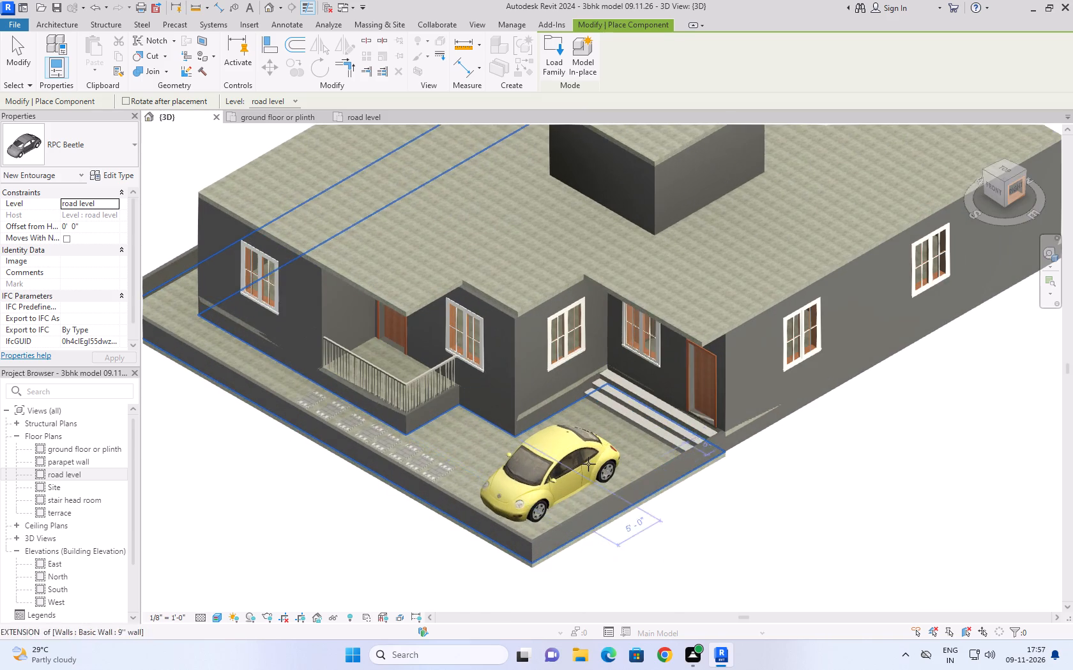
pyautogui.click(264, 109)
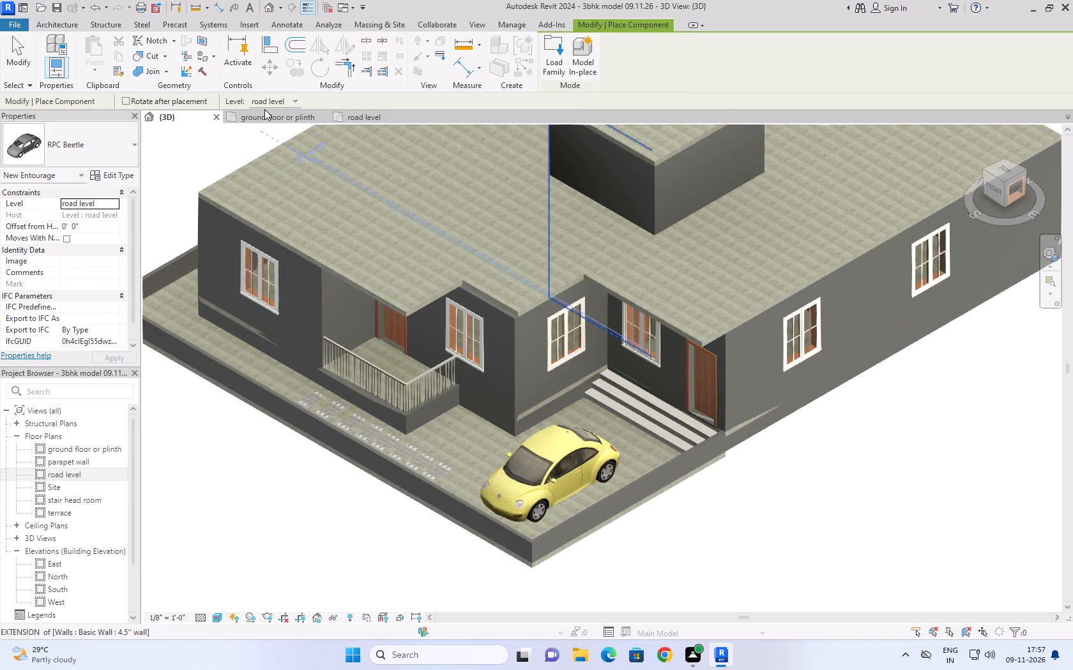
pyautogui.click(268, 110)
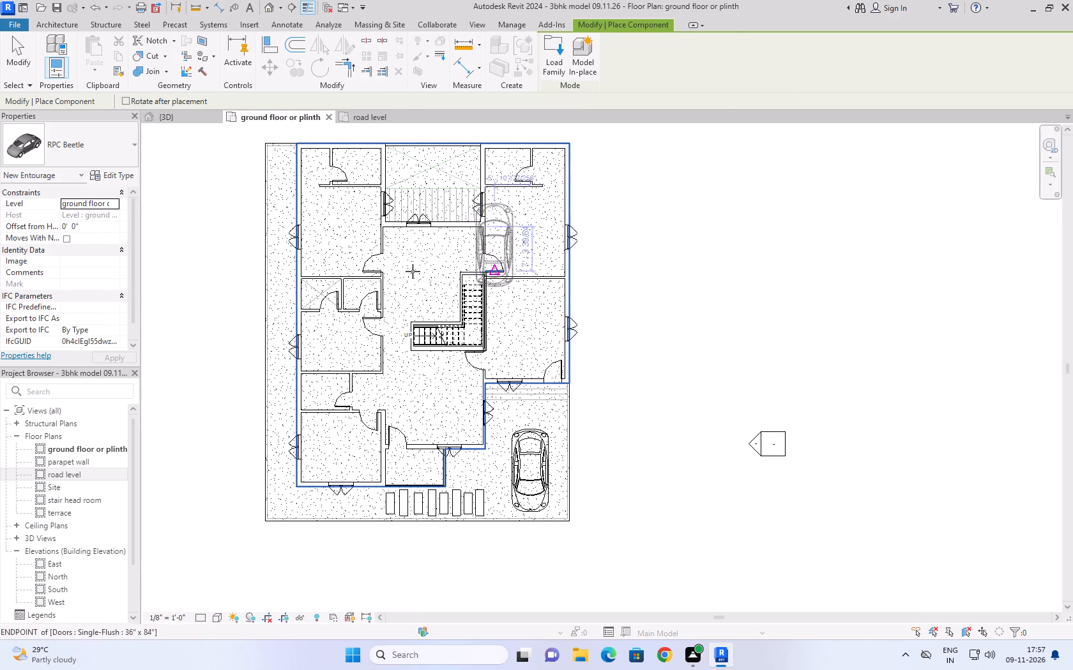
pyautogui.click(5, 51)
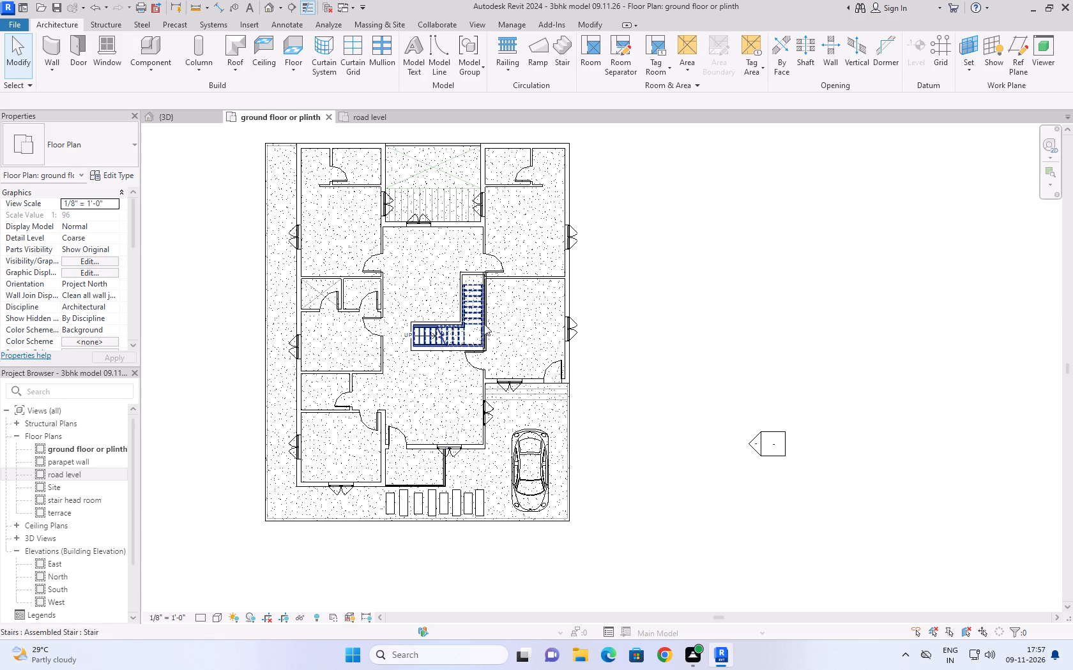
# Examine the stair and the surrounding rooms and doors on the ground floor or plinth plan.
pyautogui.scroll(9, 499, 290)
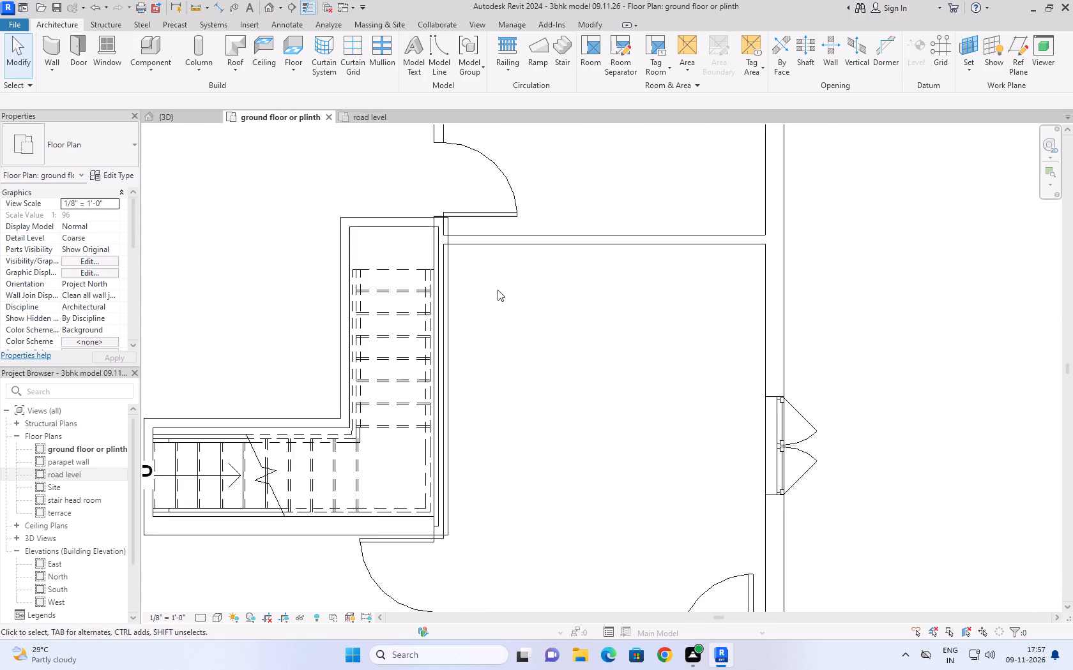
pyautogui.scroll(2, 498, 290)
pyautogui.scroll(-2, 602, 258)
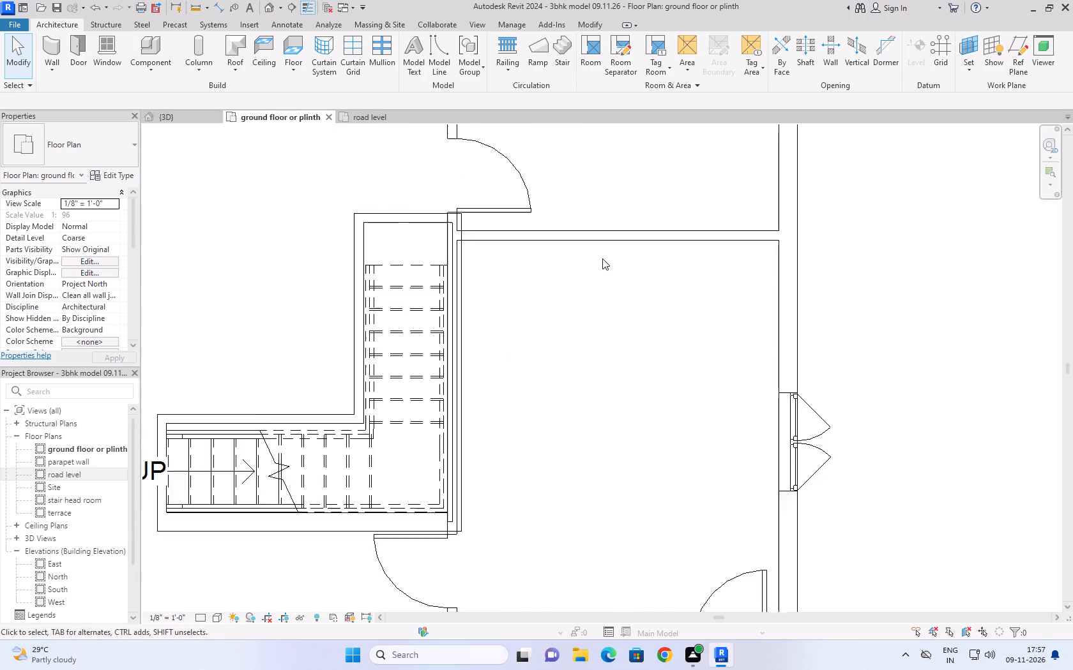
pyautogui.scroll(-2, 602, 258)
pyautogui.scroll(5, 494, 447)
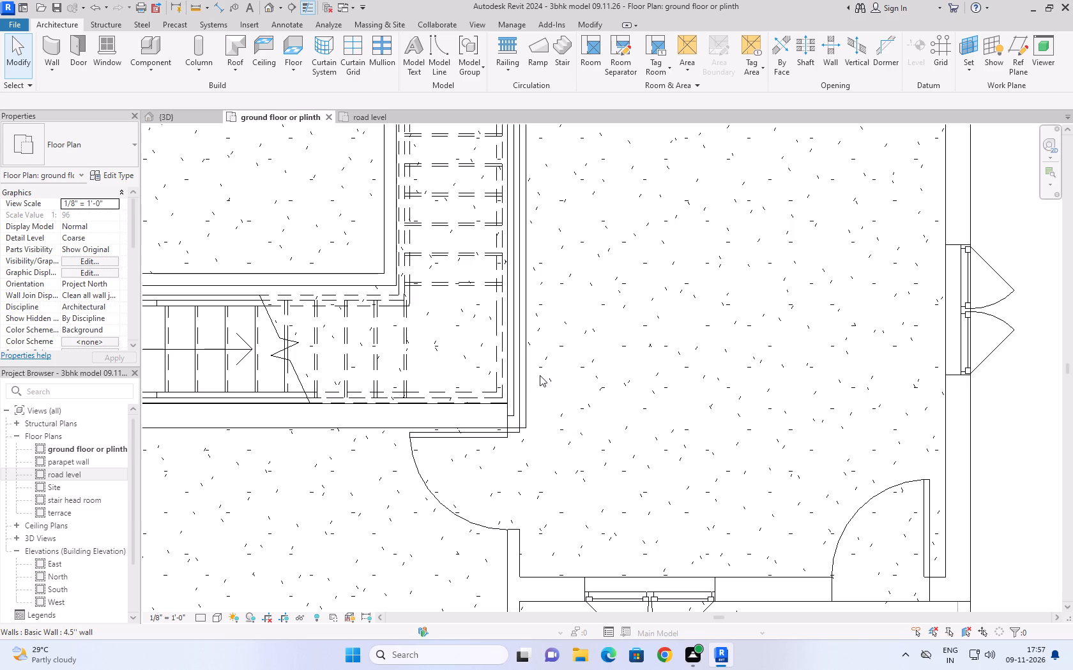
pyautogui.scroll(-7, 540, 375)
pyautogui.scroll(-4, 701, 260)
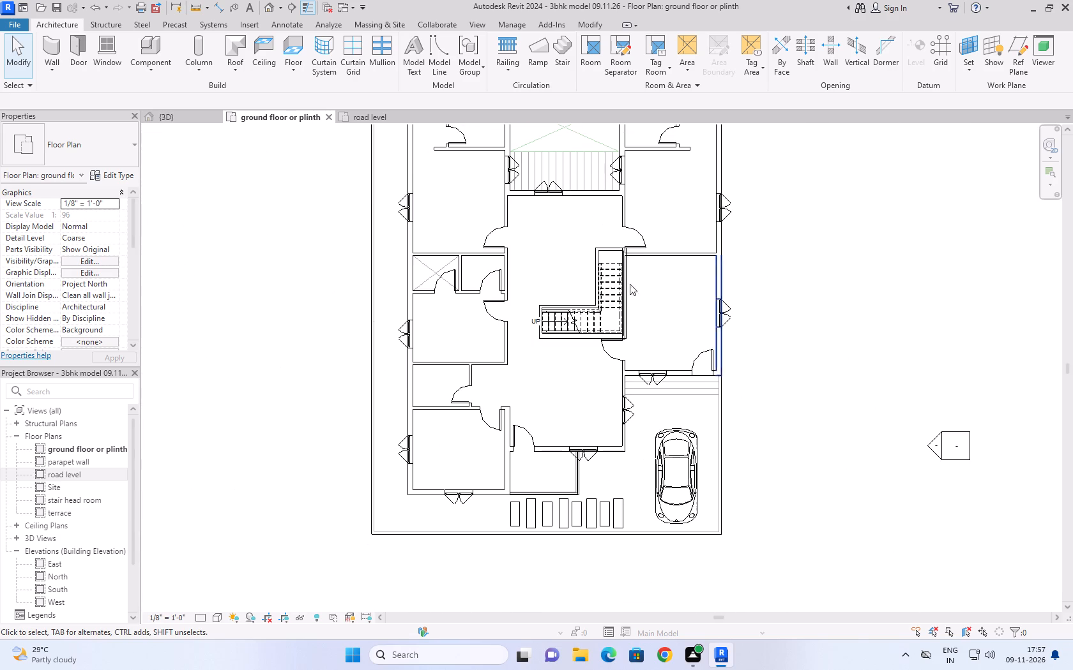
# Compare the road level plan with the ground floor or plinth plan, checking the stair, front yard and car.
pyautogui.click(350, 115)
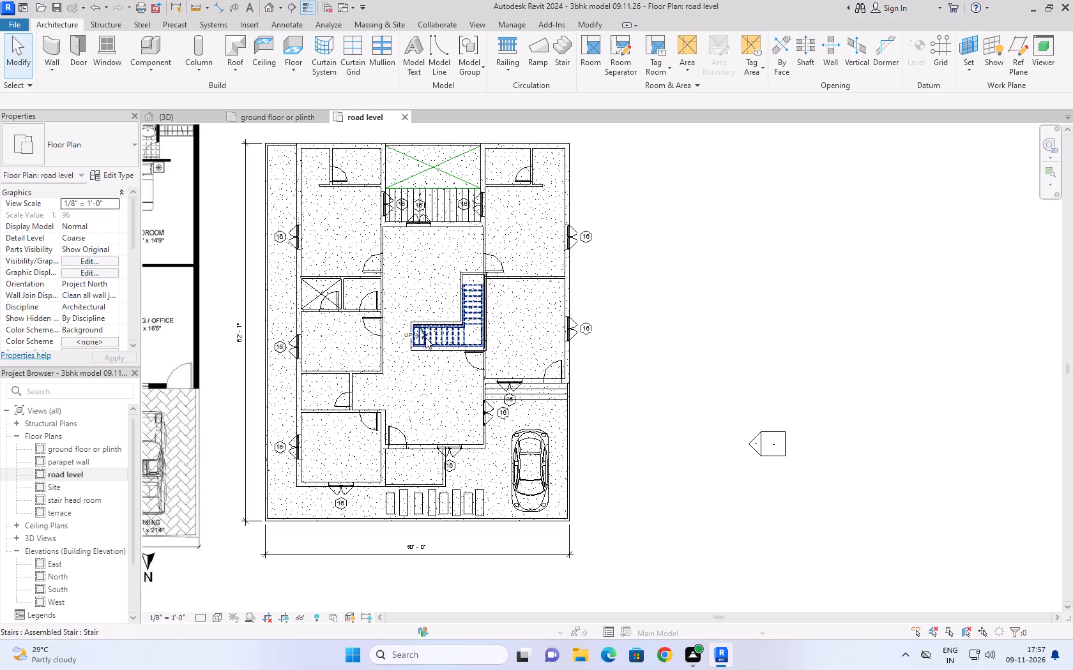
pyautogui.scroll(4, 422, 344)
pyautogui.scroll(-5, 450, 258)
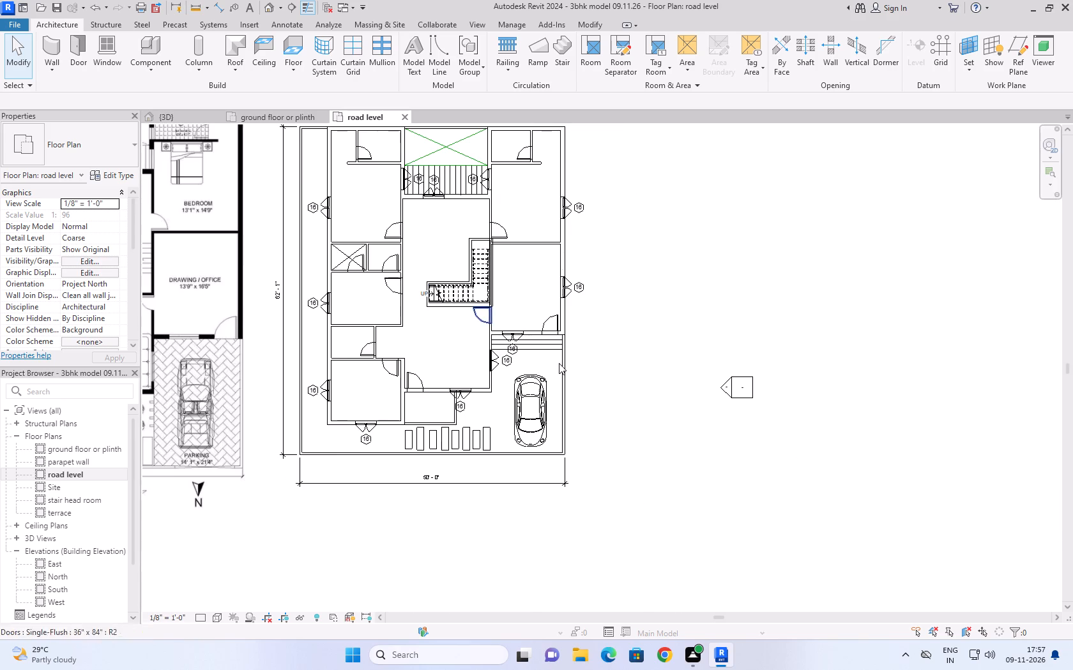
pyautogui.click(655, 264)
pyautogui.click(272, 111)
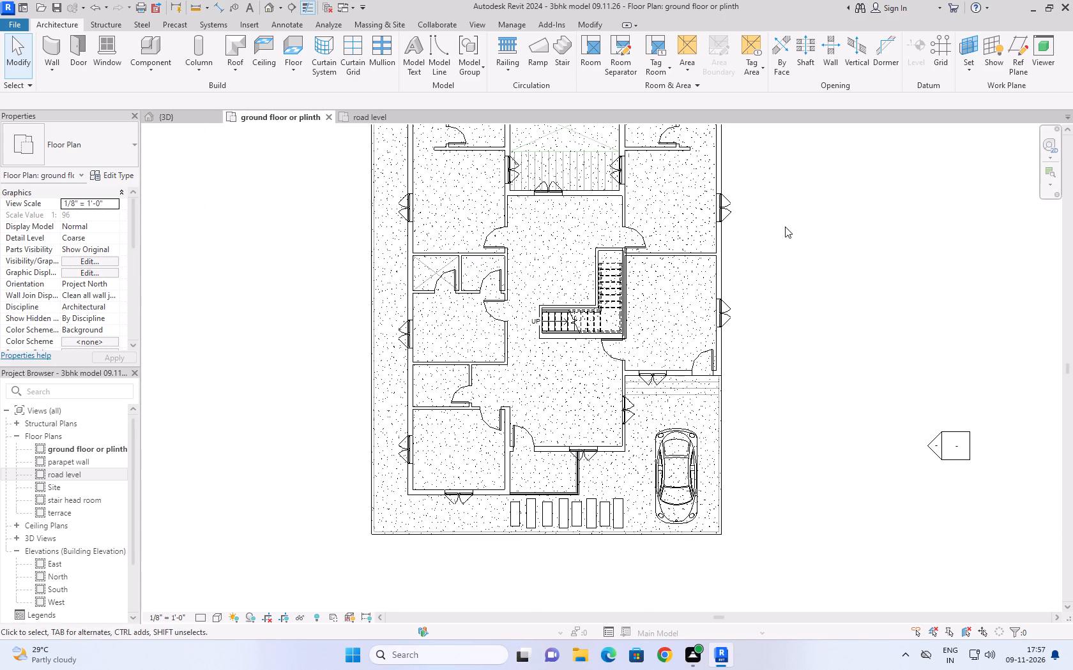
pyautogui.click(795, 223)
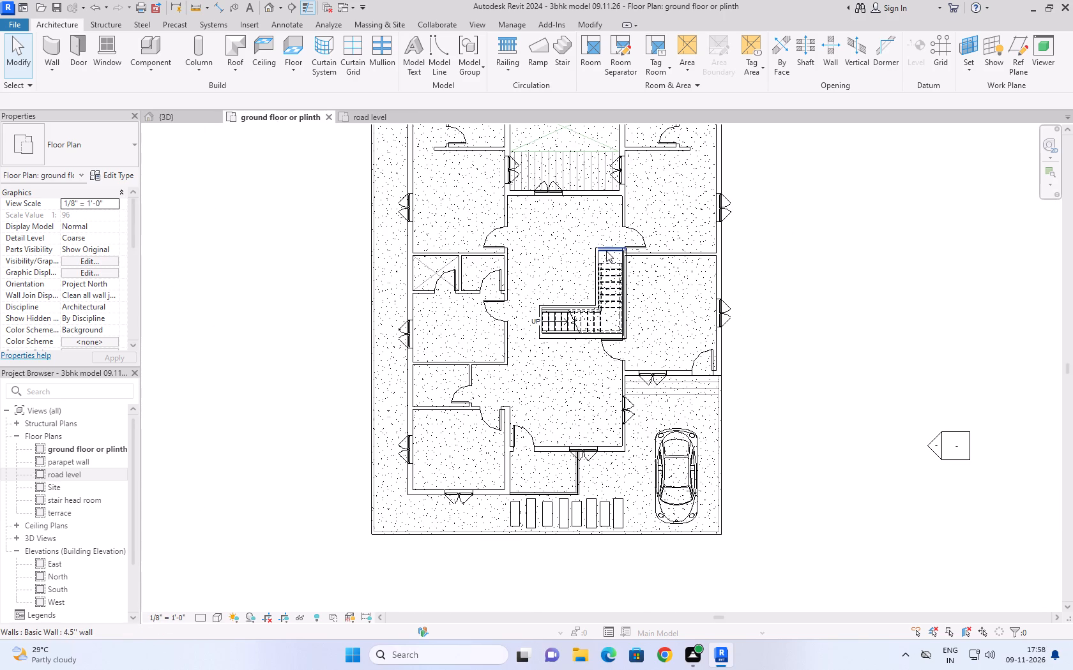
pyautogui.click(606, 251)
pyautogui.click(839, 251)
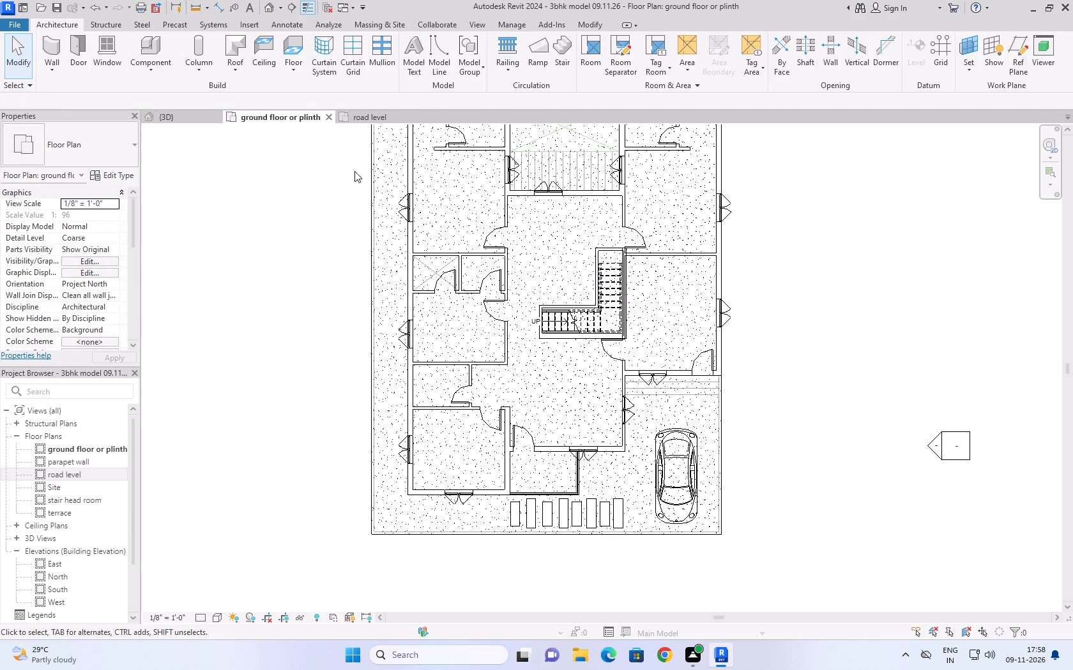
pyautogui.click(365, 120)
pyautogui.click(784, 265)
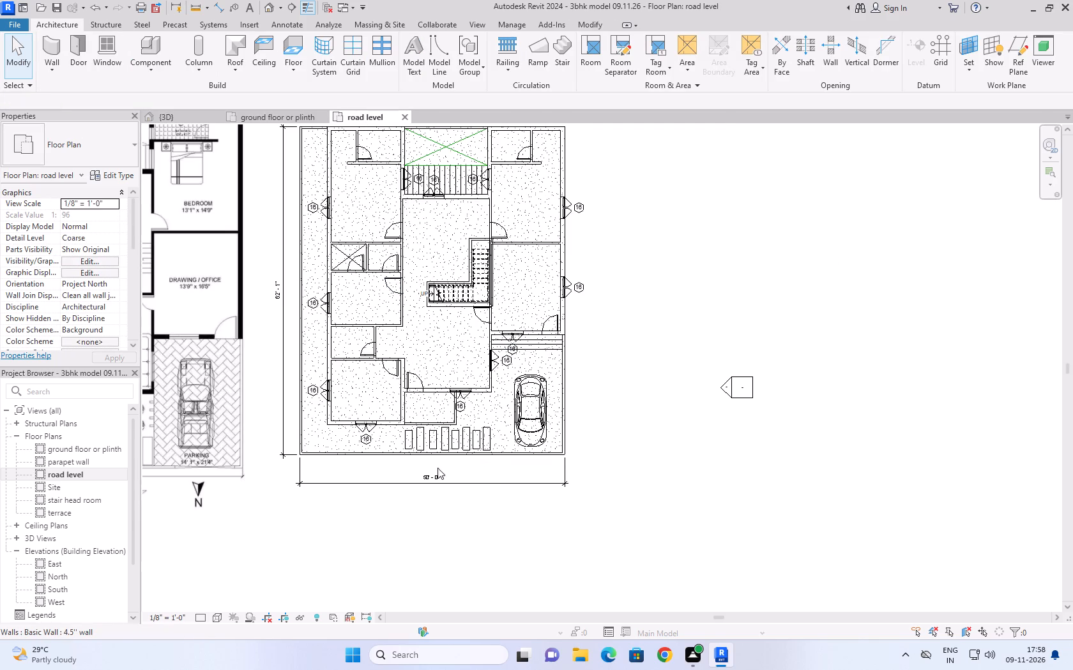
pyautogui.click(271, 118)
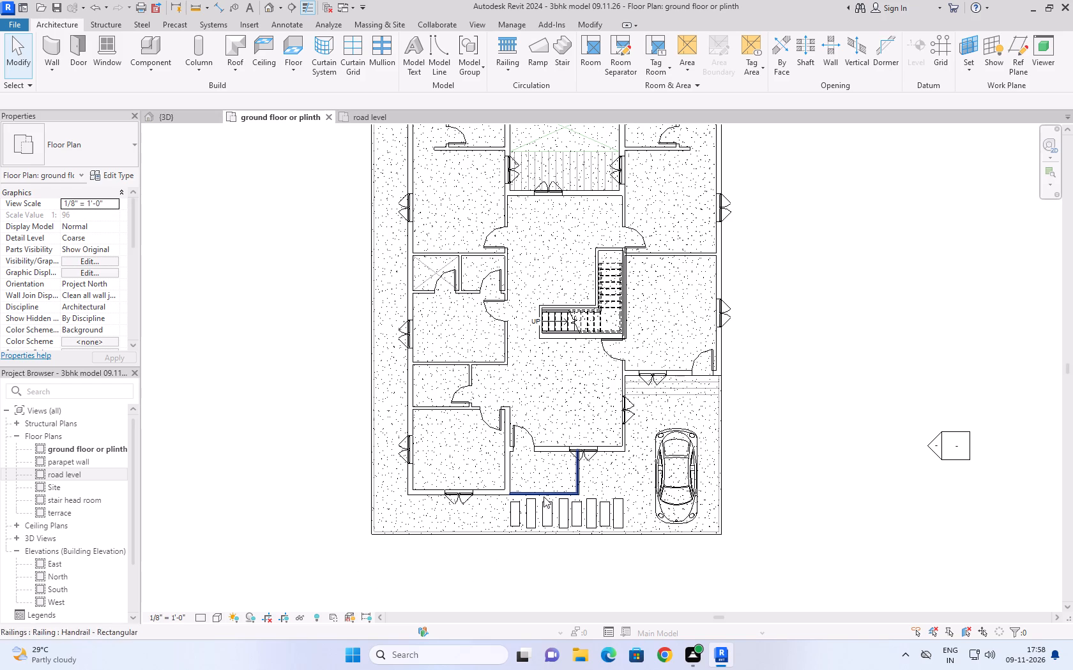
pyautogui.click(803, 406)
pyautogui.scroll(5, 551, 489)
pyautogui.scroll(-3, 690, 412)
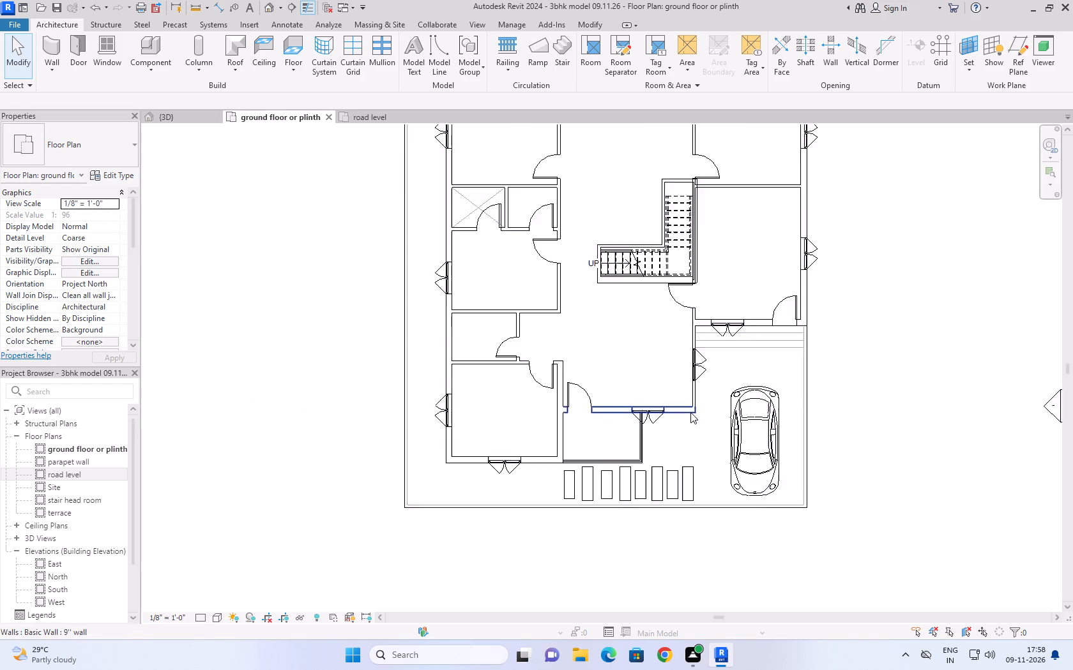
pyautogui.scroll(-3, 690, 412)
pyautogui.moveTo(832, 431); pyautogui.dragTo(604, 469, button='middle')
pyautogui.scroll(-3, 604, 469)
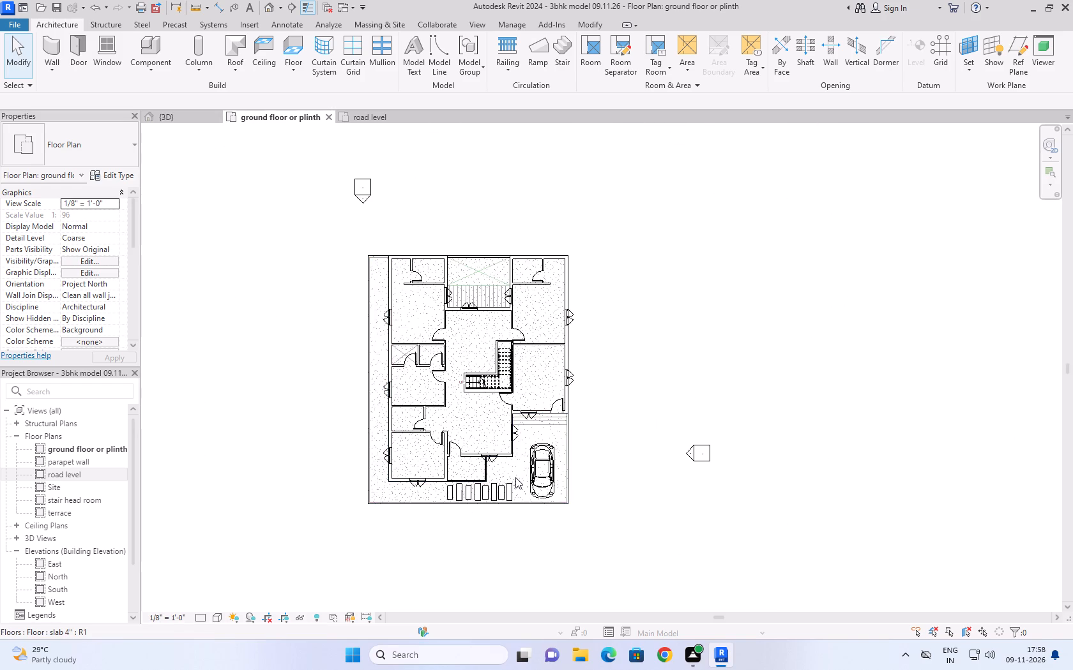
pyautogui.scroll(4, 515, 477)
pyautogui.click(197, 257)
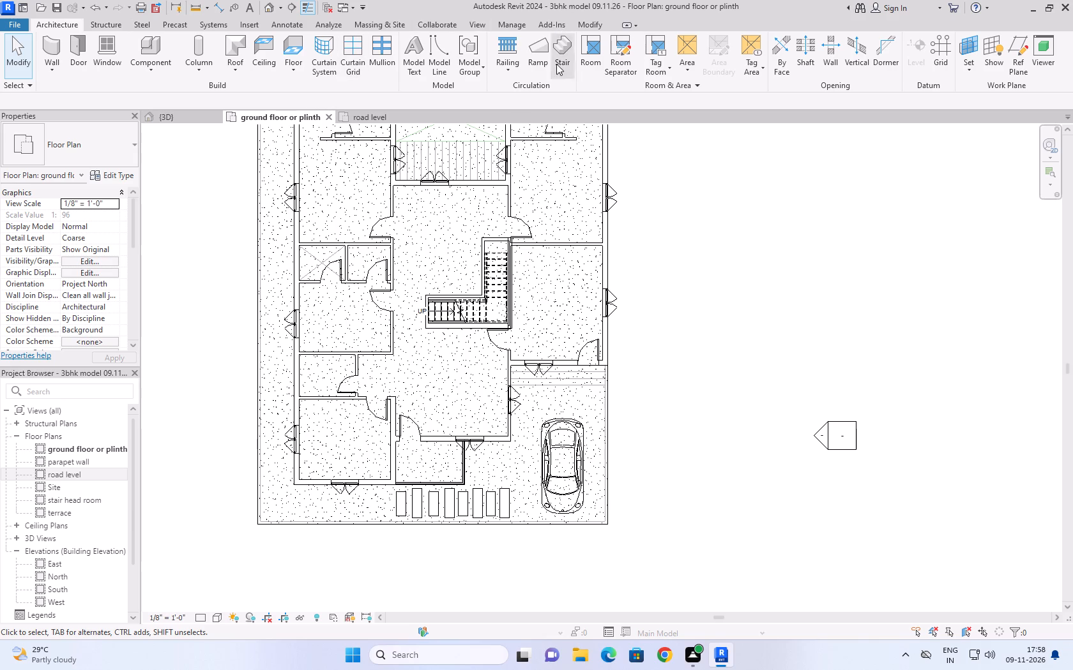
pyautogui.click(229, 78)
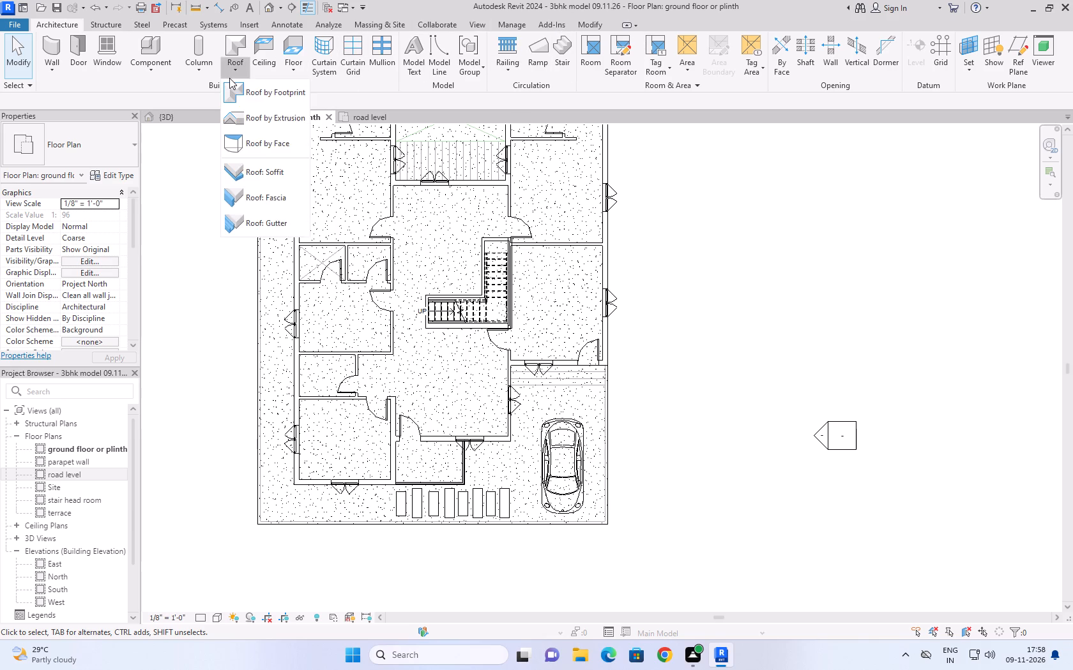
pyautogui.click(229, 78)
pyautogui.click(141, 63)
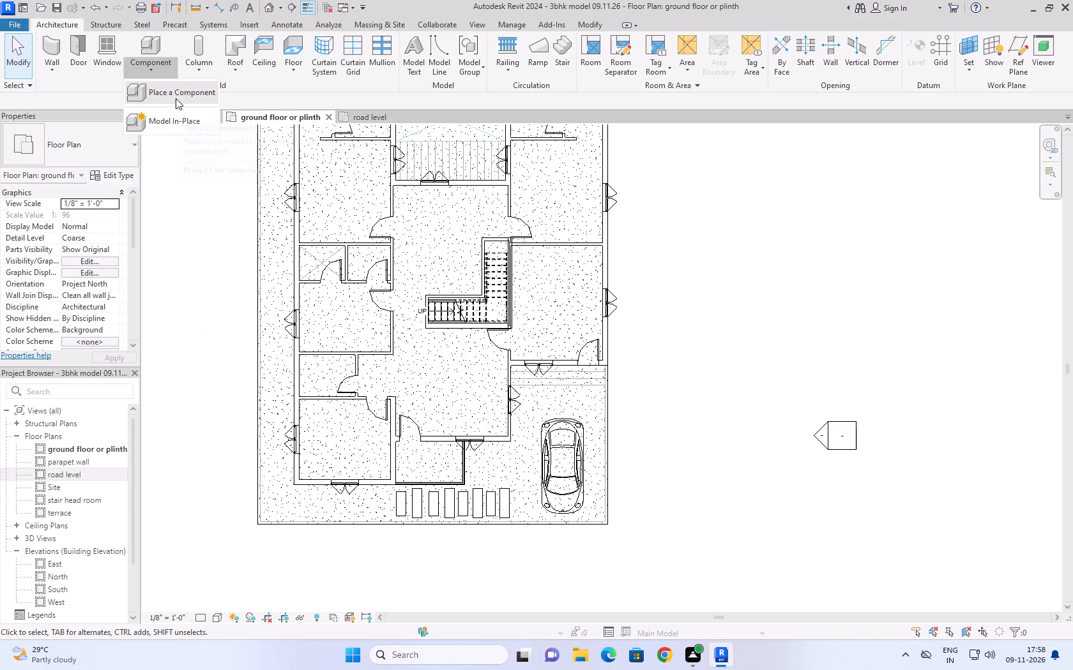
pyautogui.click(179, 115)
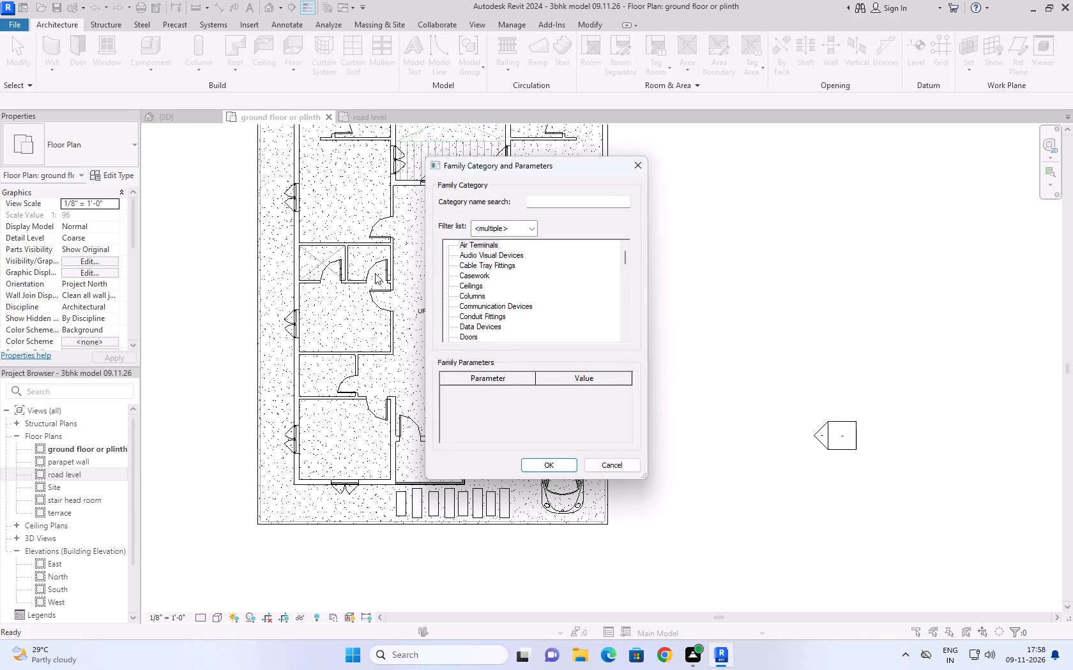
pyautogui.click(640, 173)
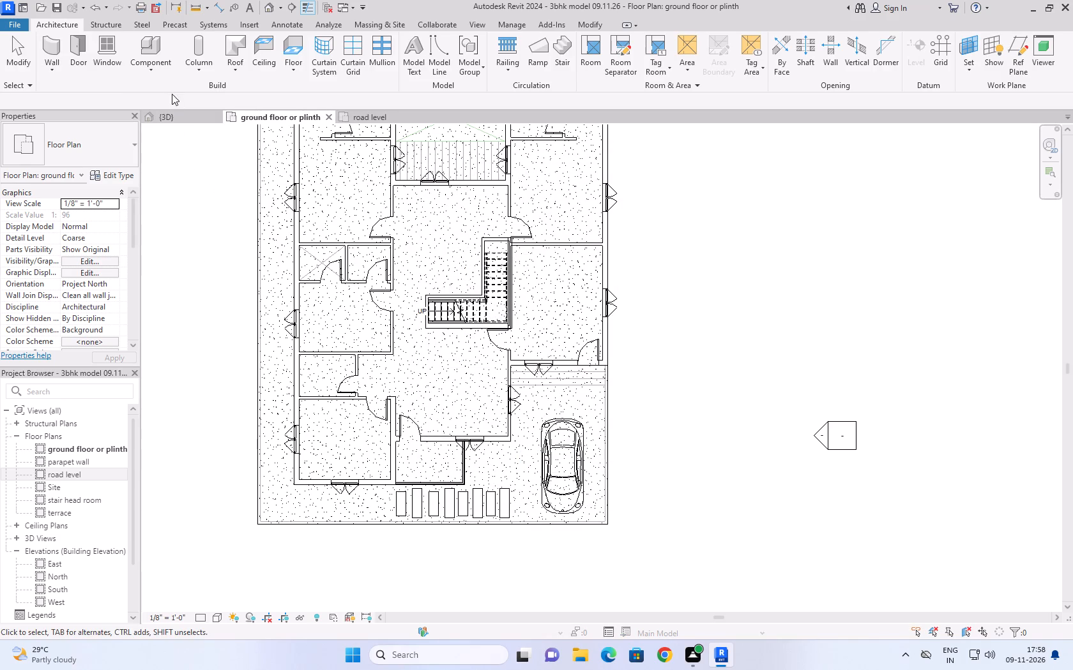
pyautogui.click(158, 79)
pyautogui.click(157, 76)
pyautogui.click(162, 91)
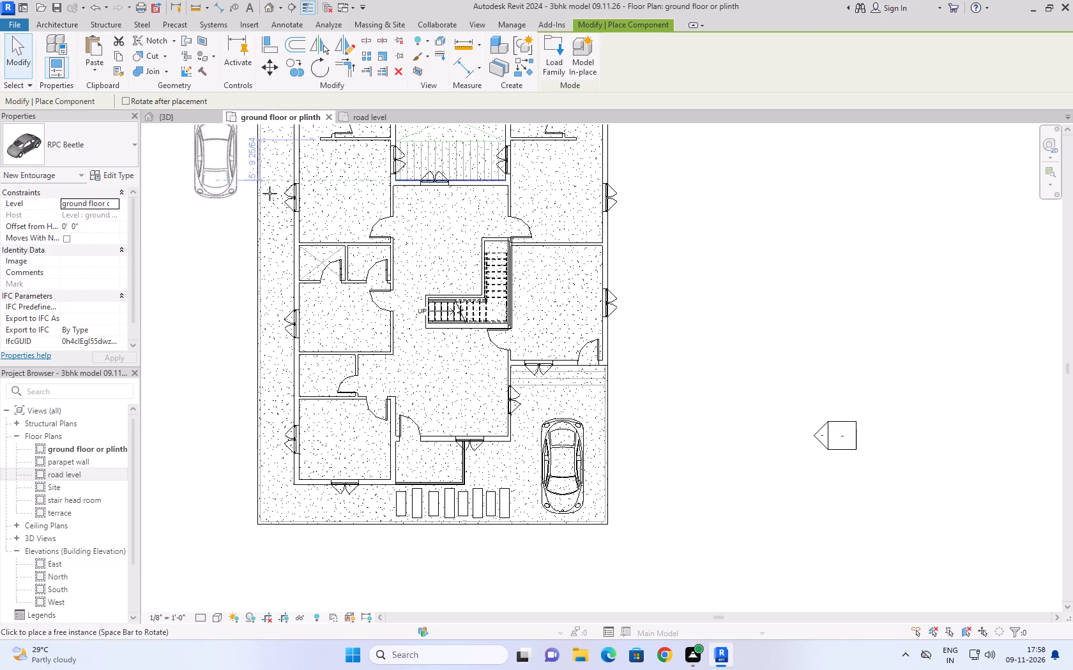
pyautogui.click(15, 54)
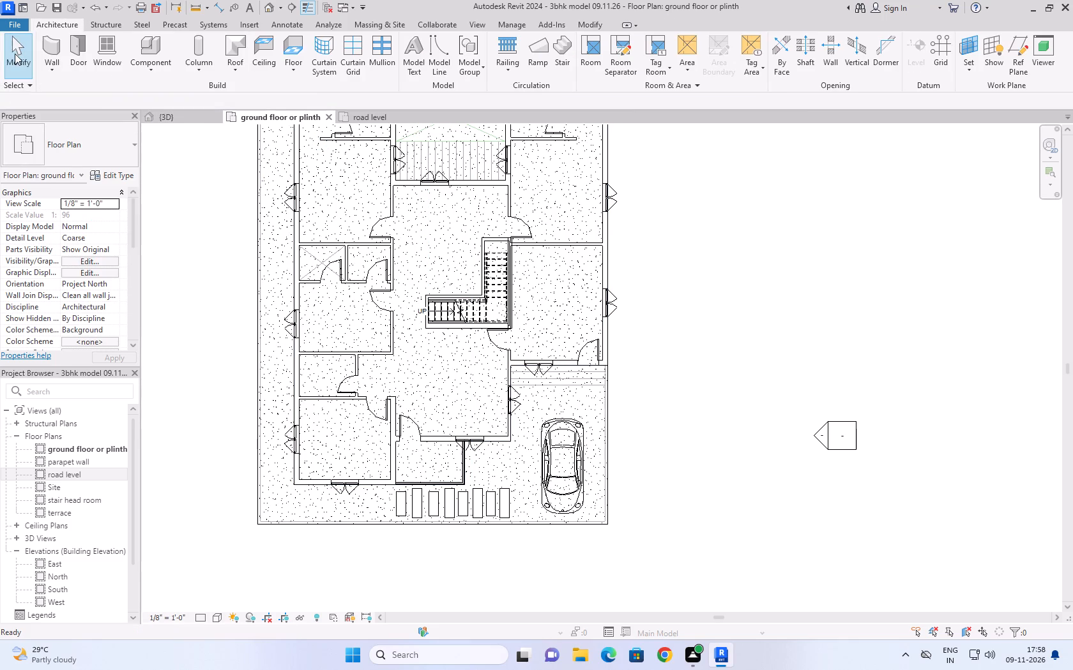
# Preview shrub, conifer and tropical plant families in the US library's Planting folder and load RPC Plant - Tropical for component placement.
pyautogui.click(159, 69)
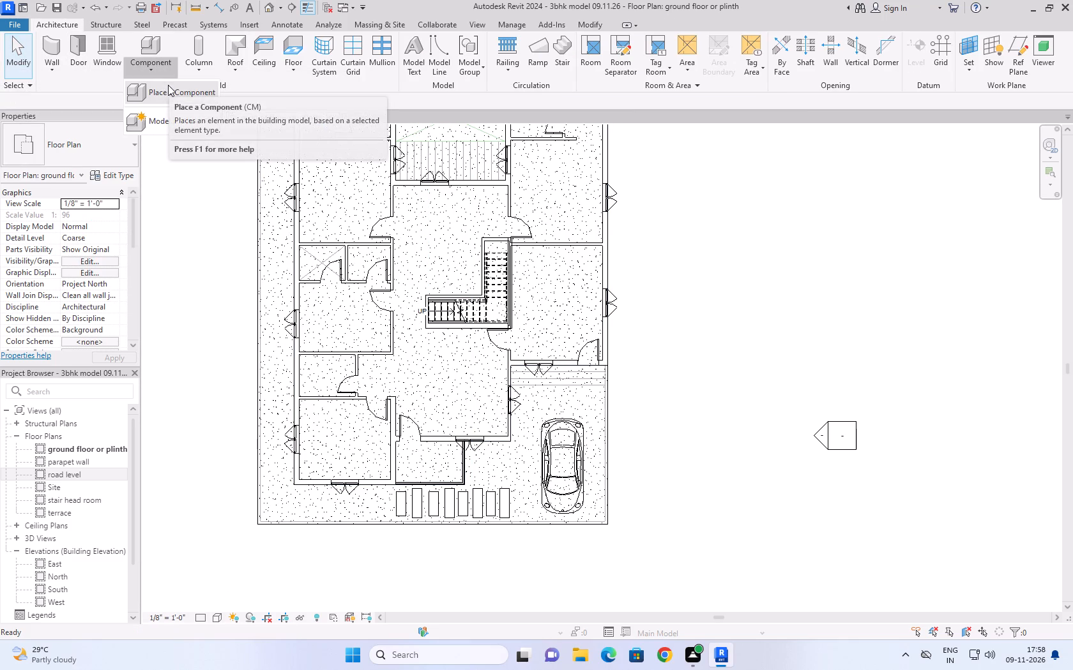
pyautogui.click(169, 87)
pyautogui.click(554, 55)
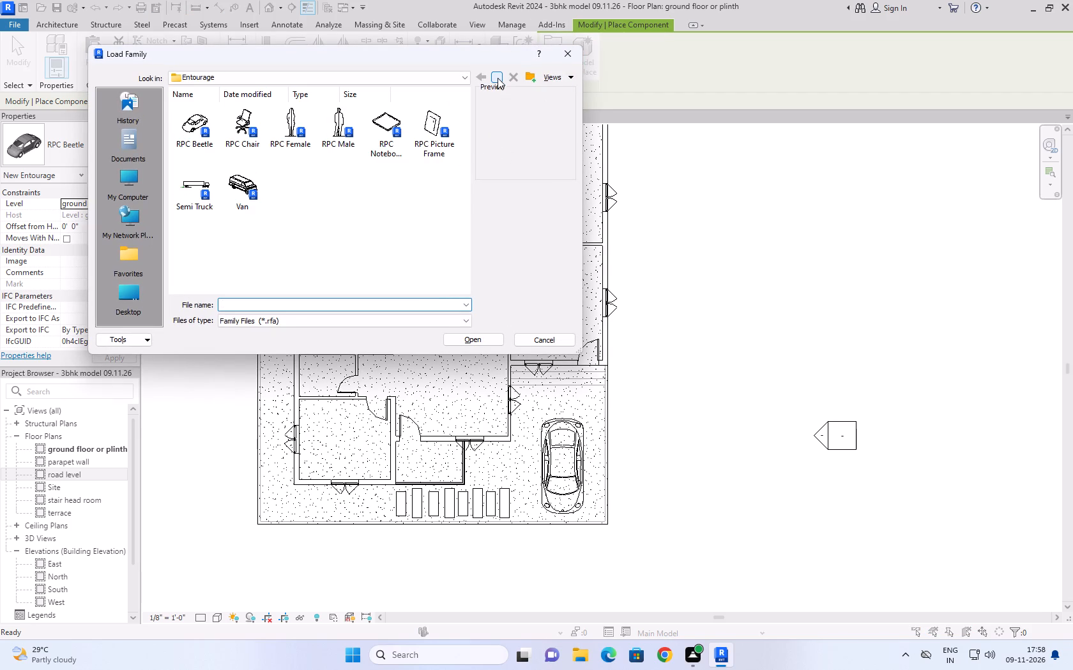
pyautogui.click(498, 78)
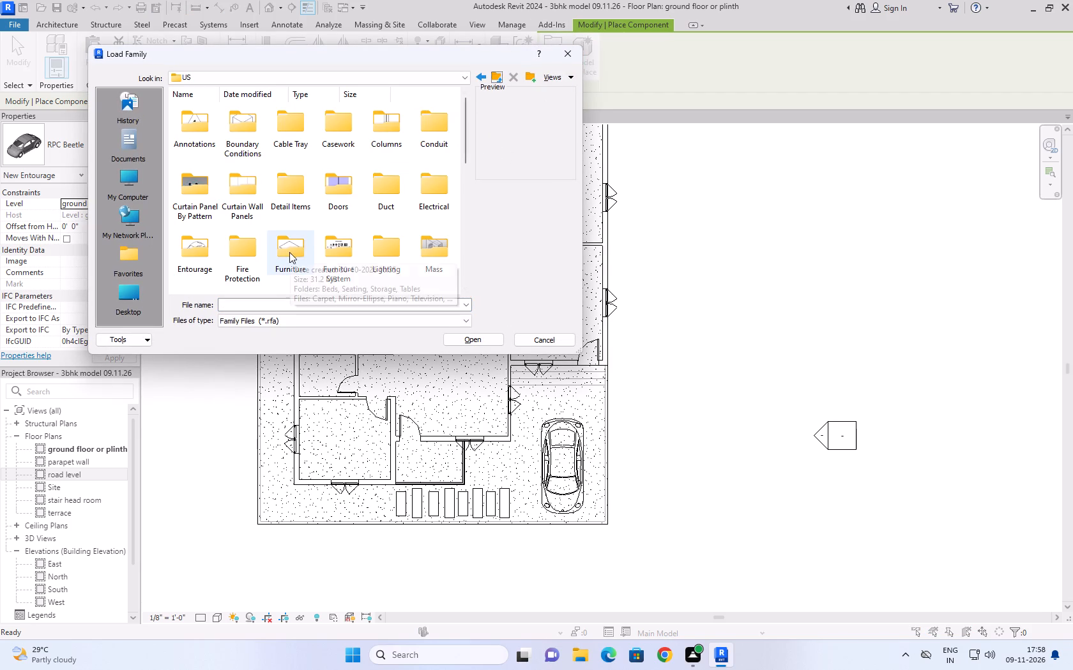
pyautogui.scroll(-1, 408, 260)
pyautogui.click(434, 228)
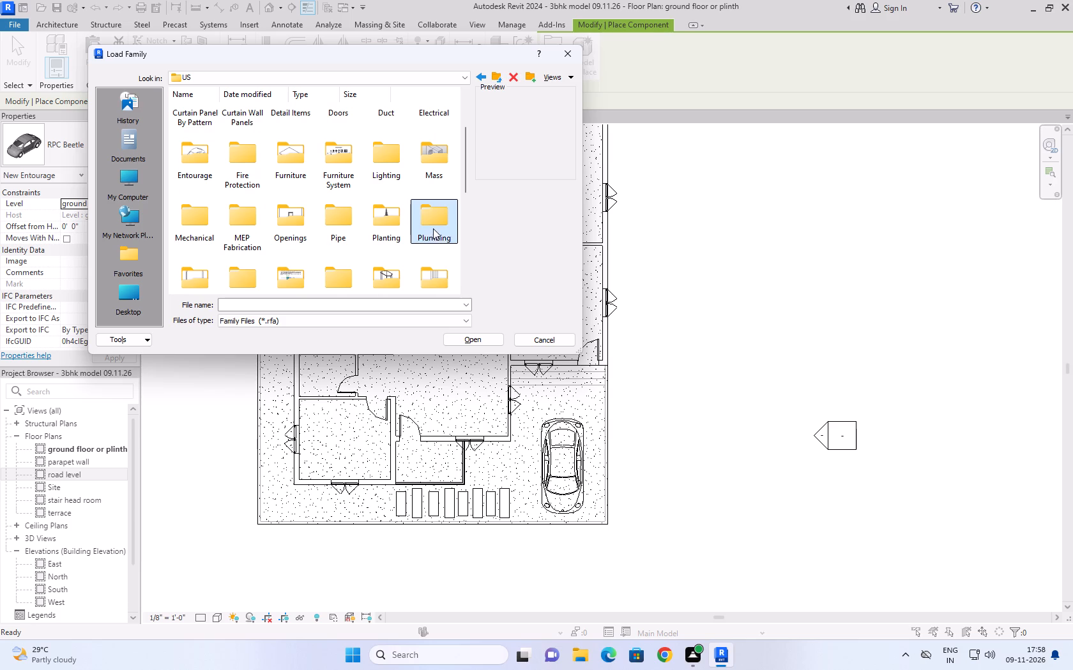
pyautogui.doubleClick(398, 232)
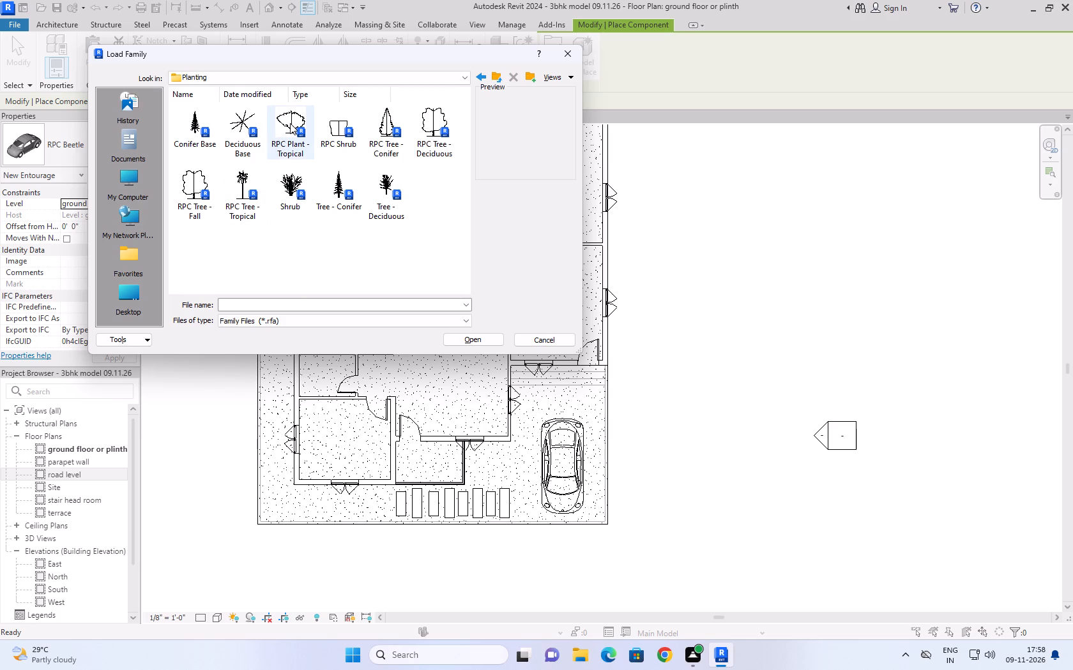
pyautogui.click(290, 123)
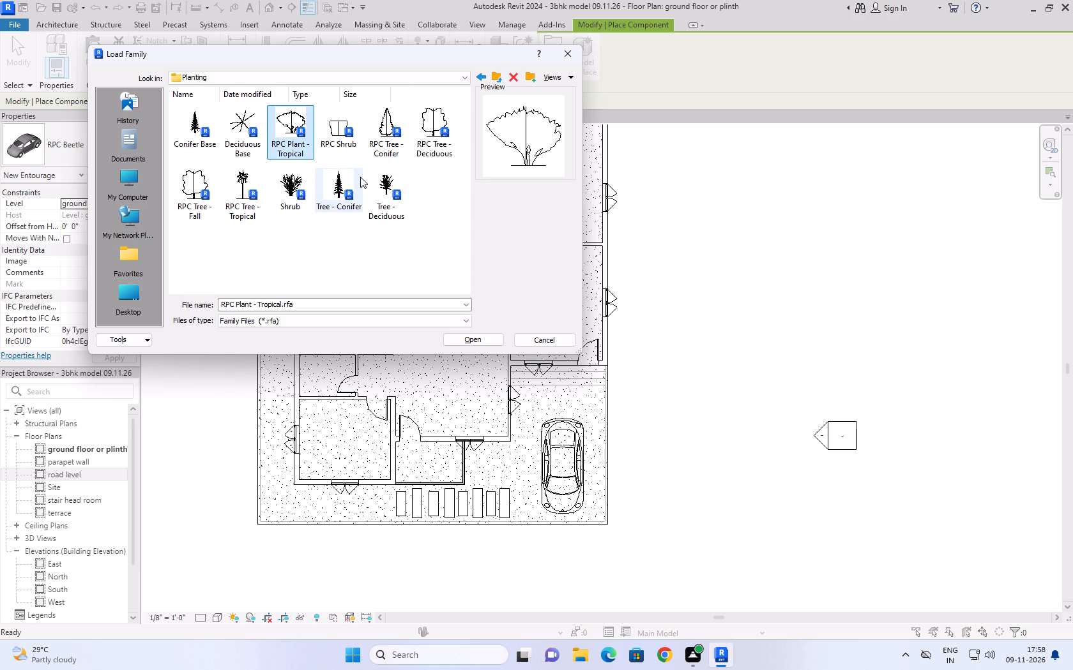
pyautogui.click(301, 200)
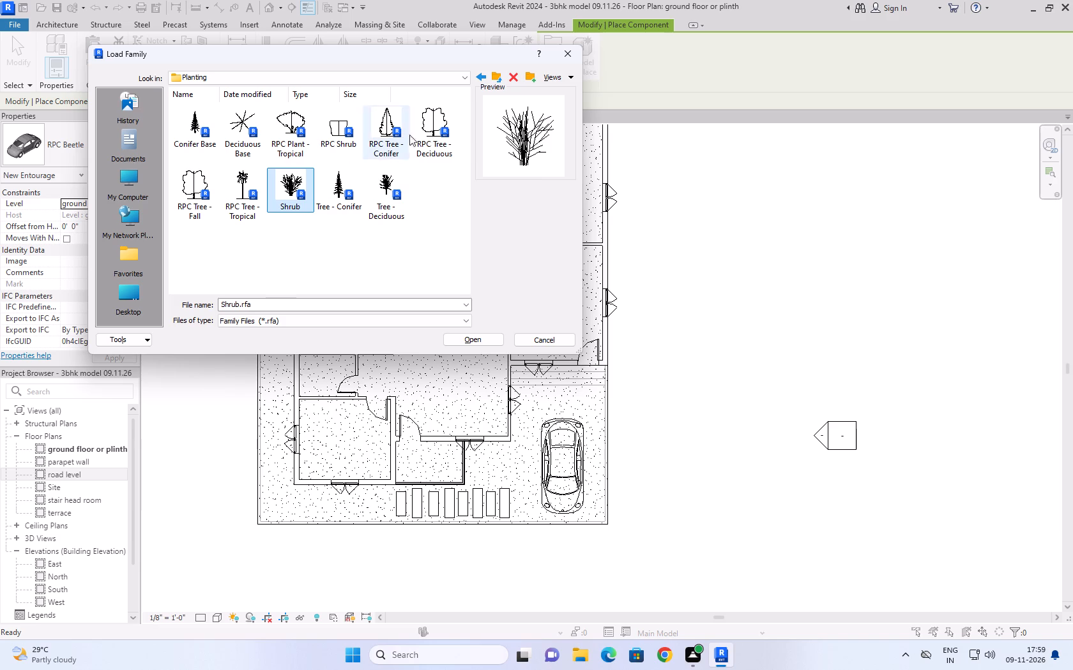
pyautogui.click(367, 151)
pyautogui.click(372, 144)
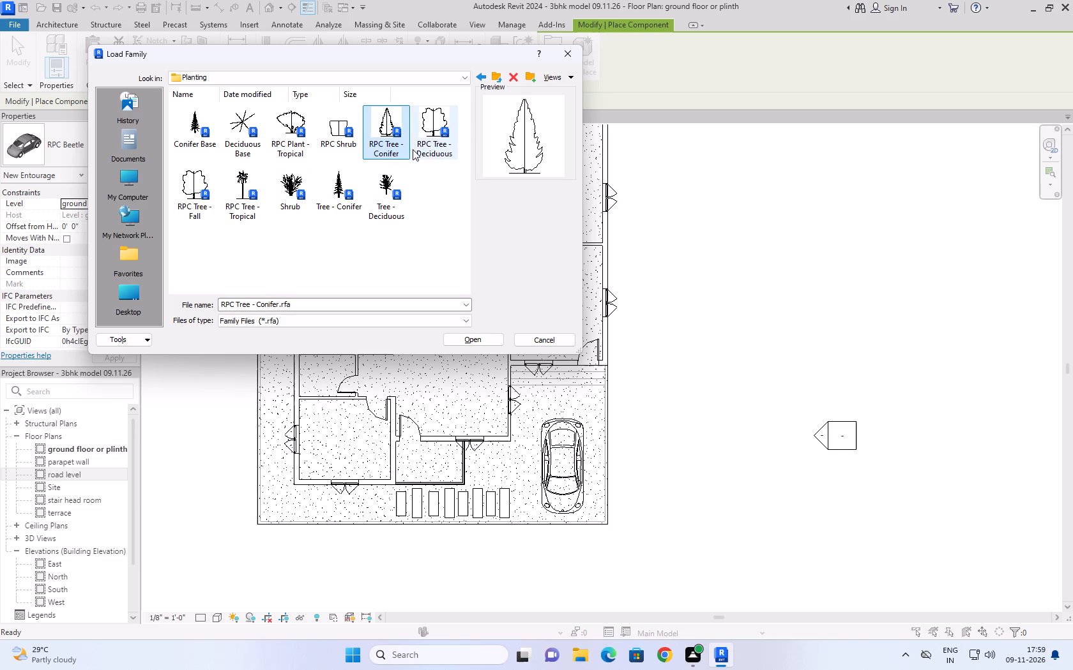
pyautogui.click(282, 198)
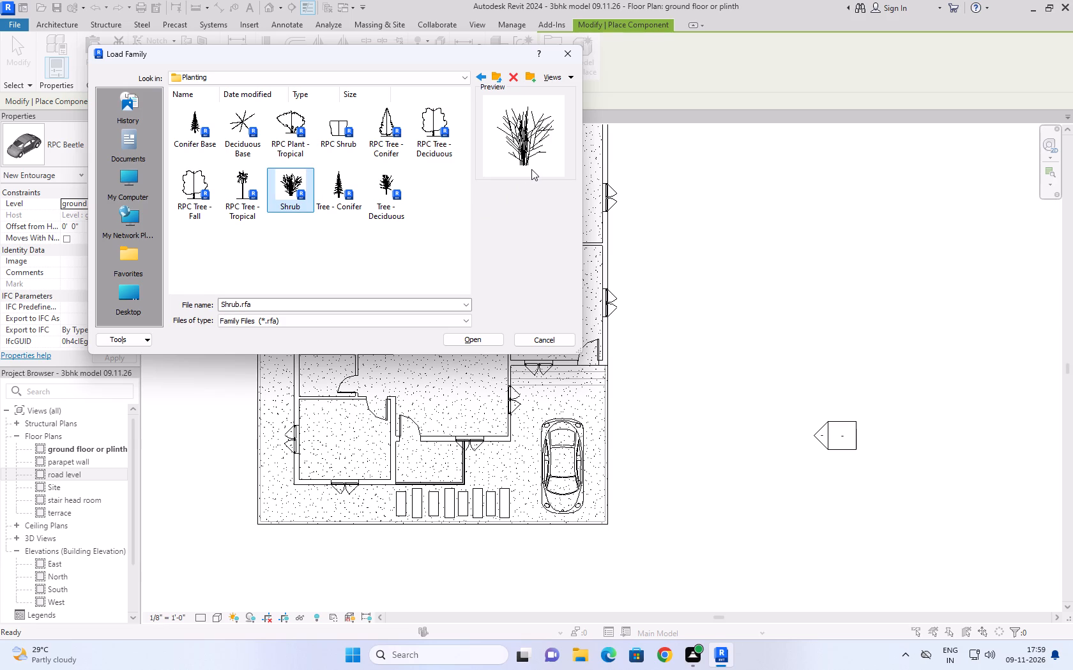
pyautogui.click(266, 120)
pyautogui.click(281, 115)
pyautogui.click(331, 135)
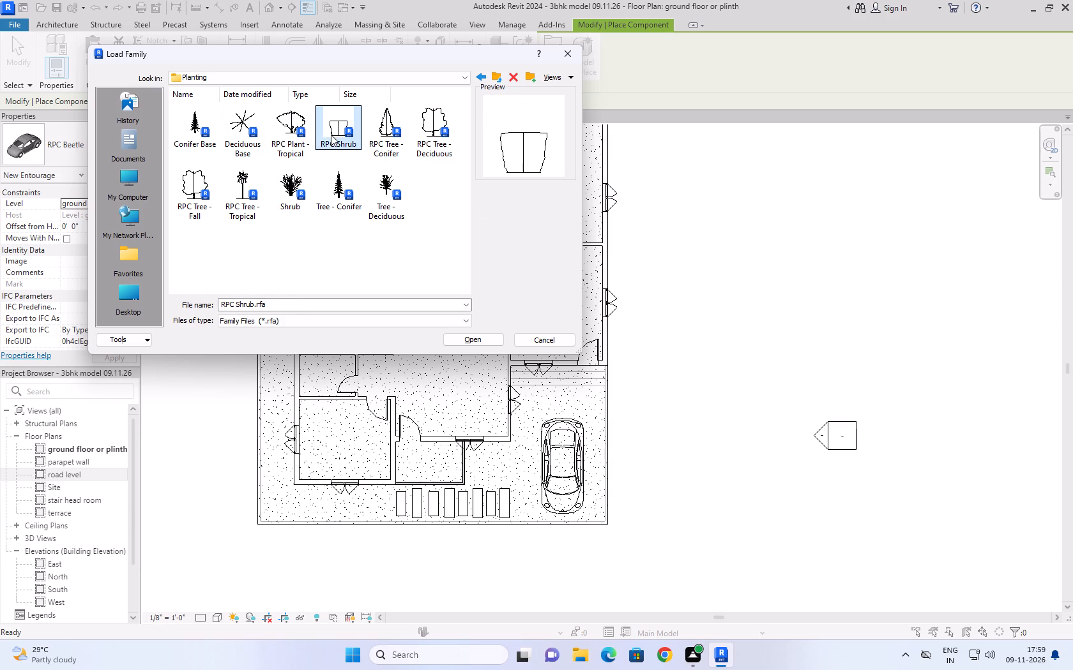
pyautogui.click(290, 154)
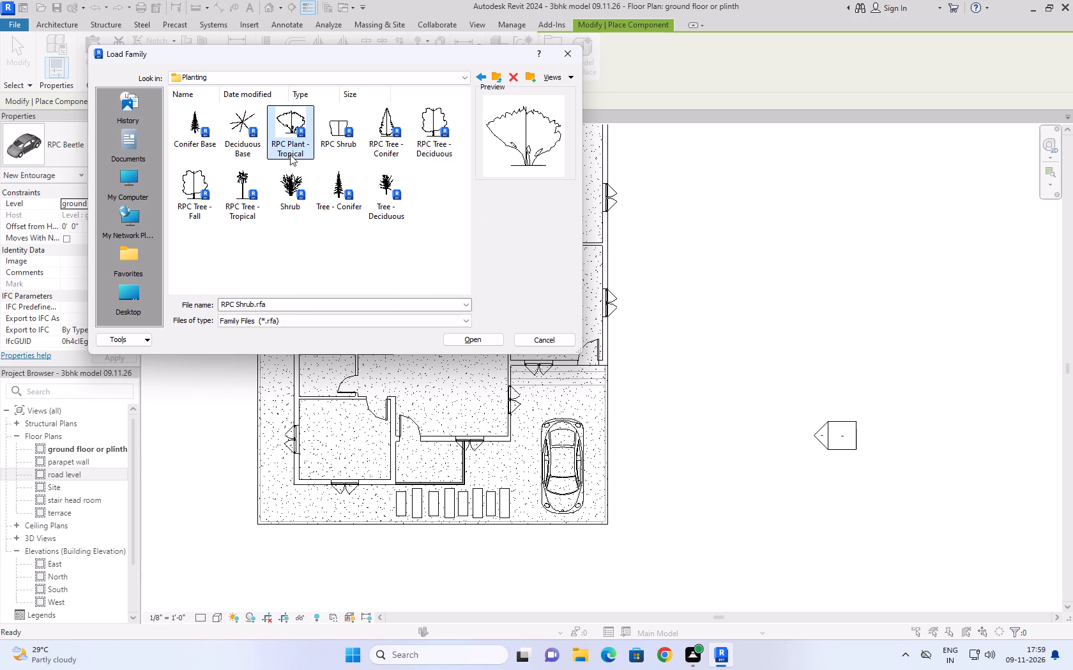
pyautogui.click(491, 342)
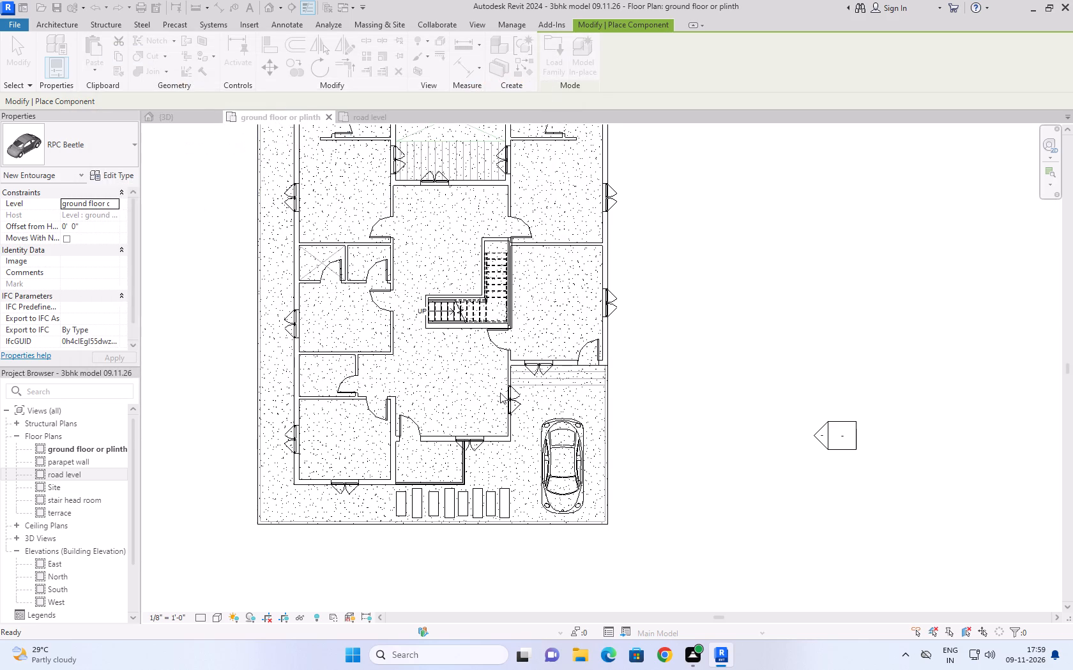
# Compare the front yard in the ground floor, 3D and road level views with the planting bed beside the sitout on the reference plan.
pyautogui.scroll(9, 497, 444)
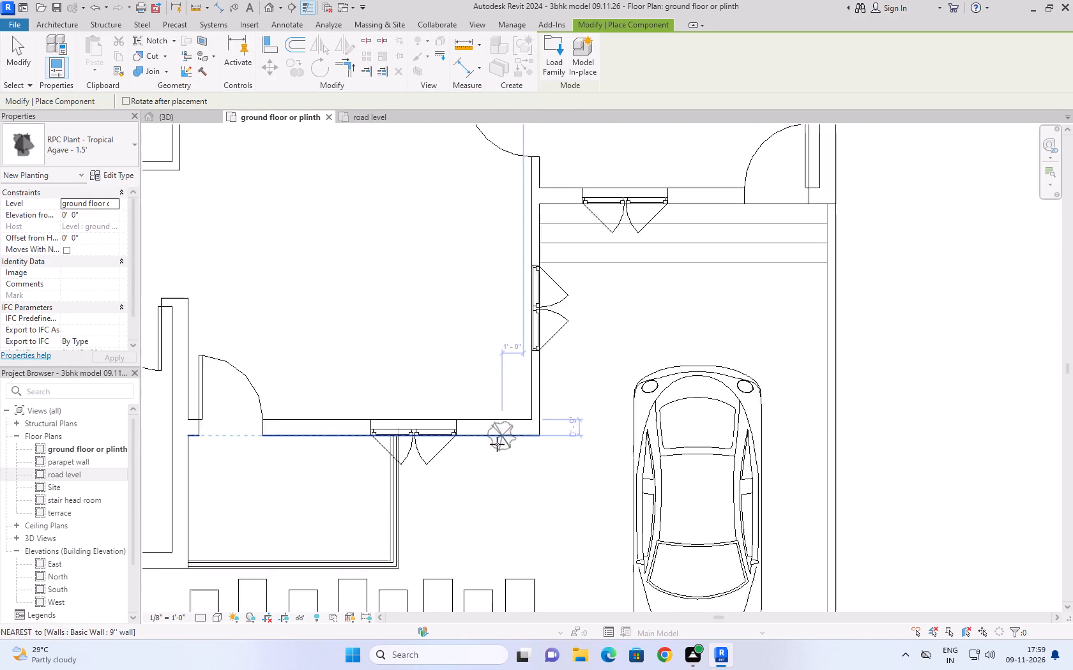
pyautogui.scroll(-7, 458, 429)
pyautogui.scroll(4, 452, 472)
pyautogui.scroll(-15, 494, 332)
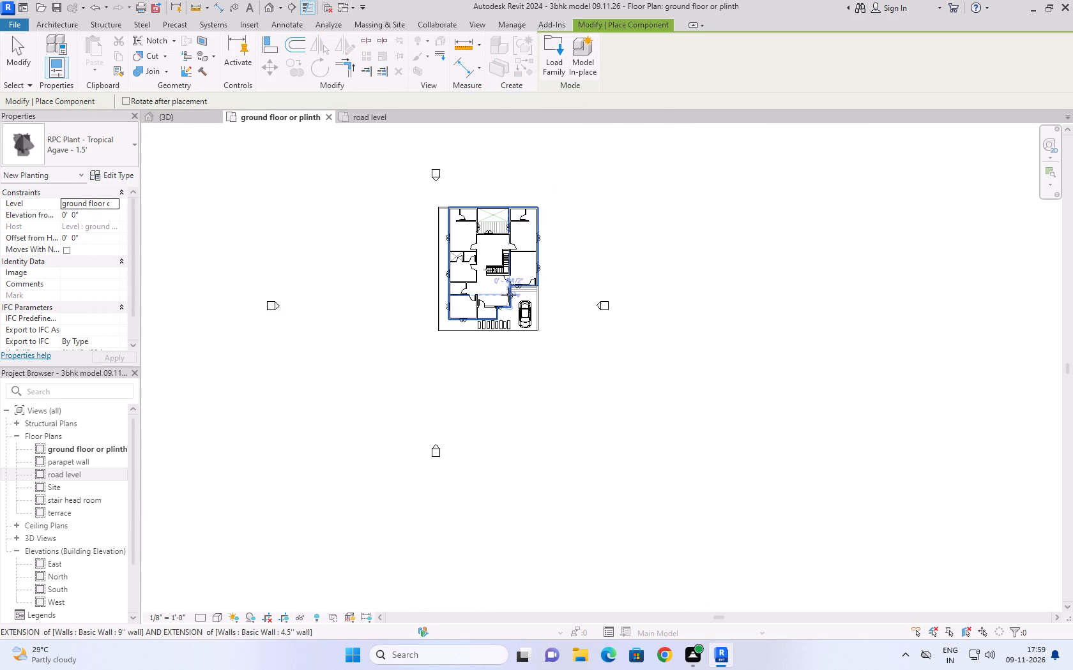
pyautogui.scroll(-5, 508, 297)
pyautogui.click(186, 120)
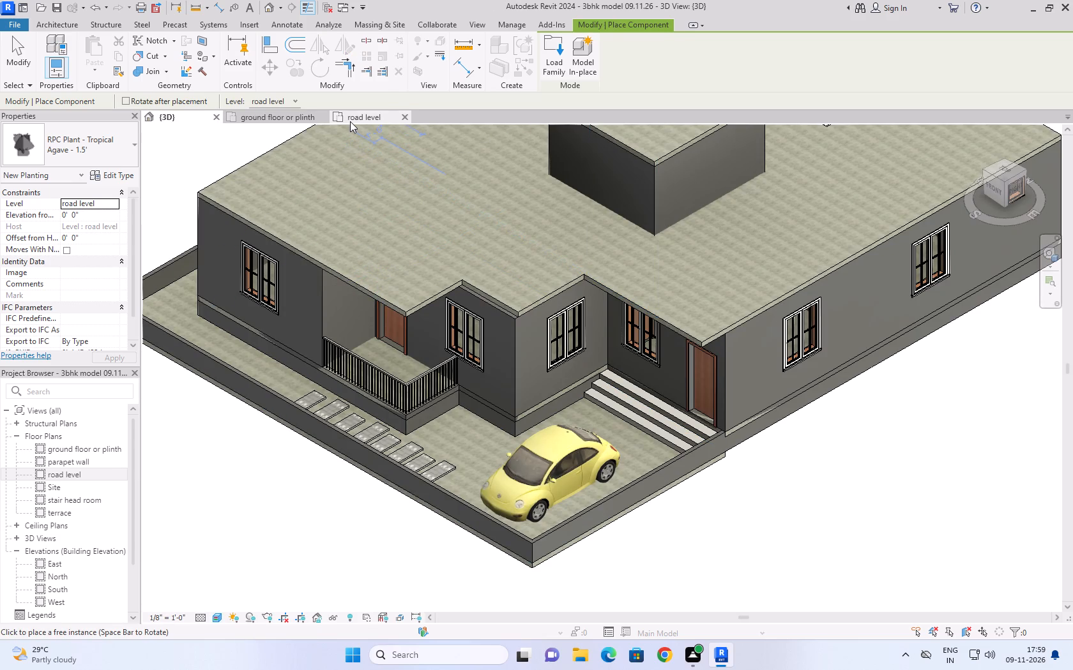
pyautogui.click(350, 121)
pyautogui.scroll(-5, 385, 247)
pyautogui.scroll(9, 243, 355)
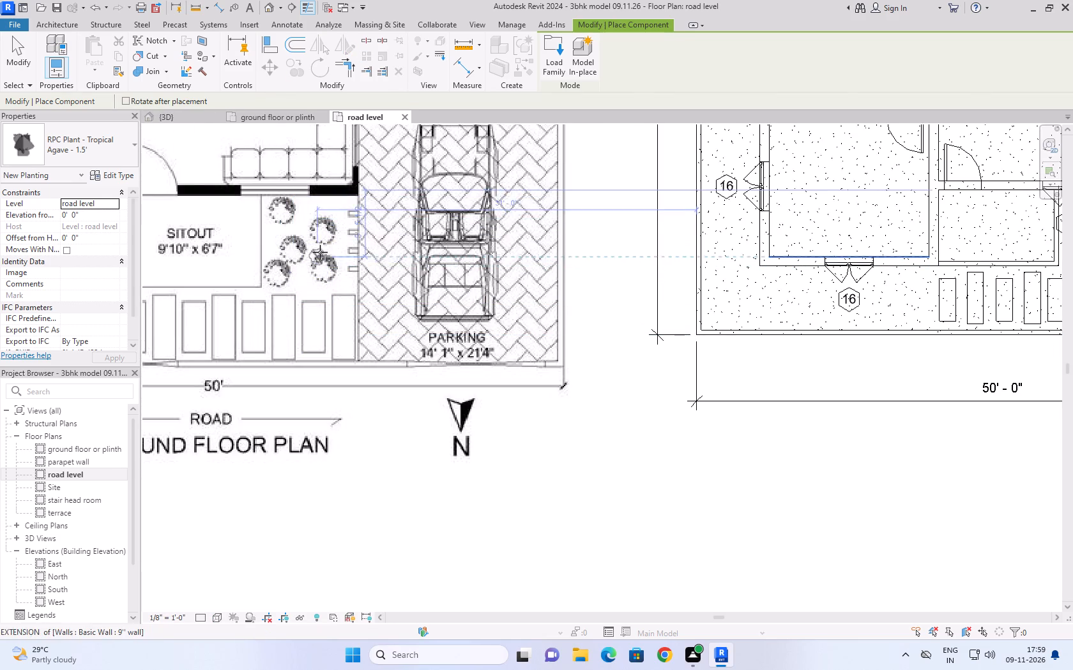
pyautogui.click(261, 118)
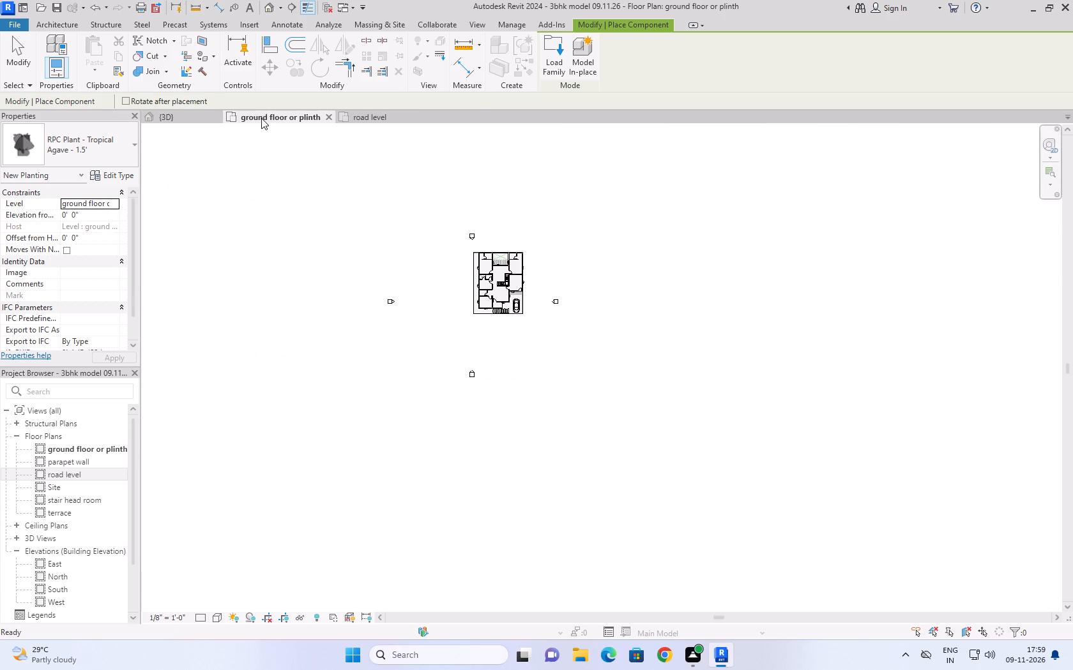
pyautogui.click(363, 115)
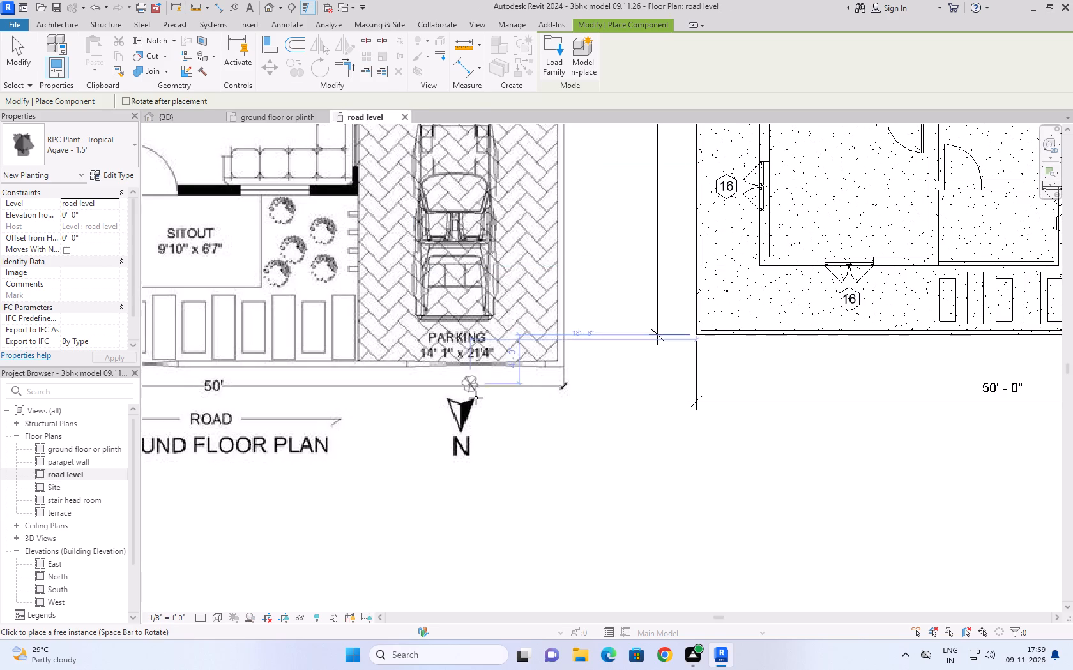
pyautogui.scroll(-12, 466, 445)
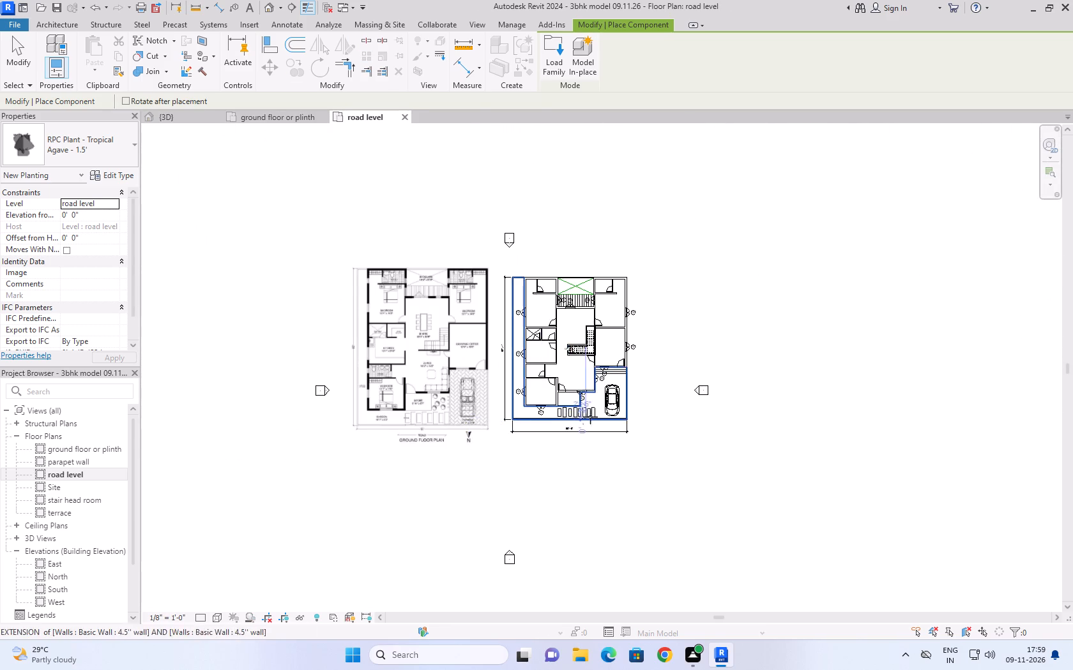
# Place twelve RPC Plant - Tropical Agave - 1.5' plants on the road level plan, scattered between the sitout, stepping stones and parked car.
pyautogui.scroll(14, 603, 415)
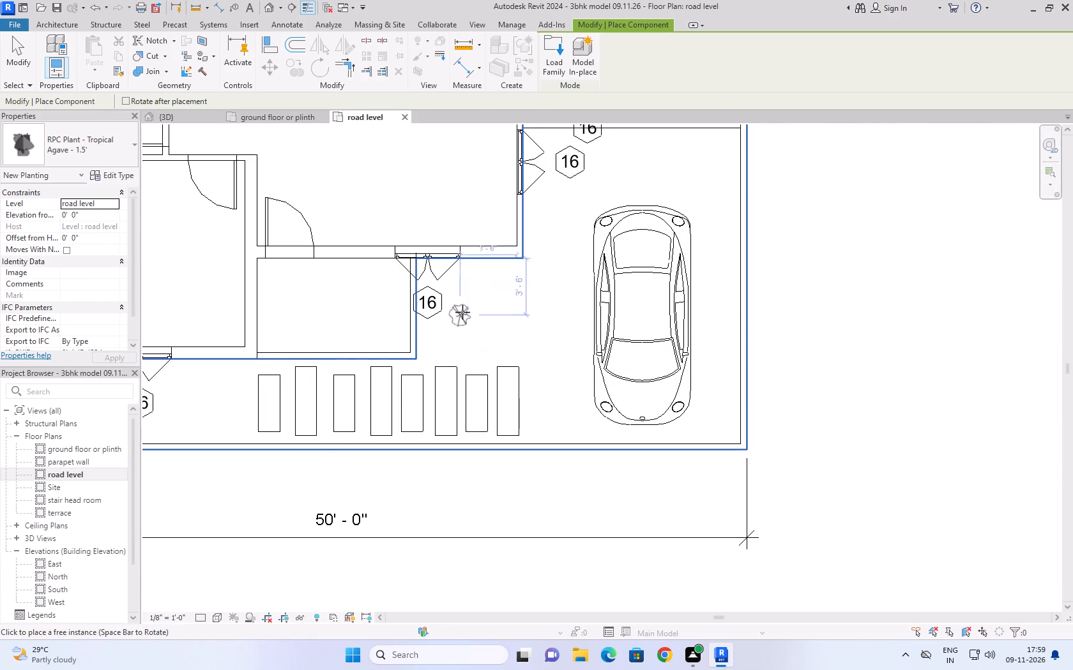
pyautogui.click(457, 295)
pyautogui.click(476, 281)
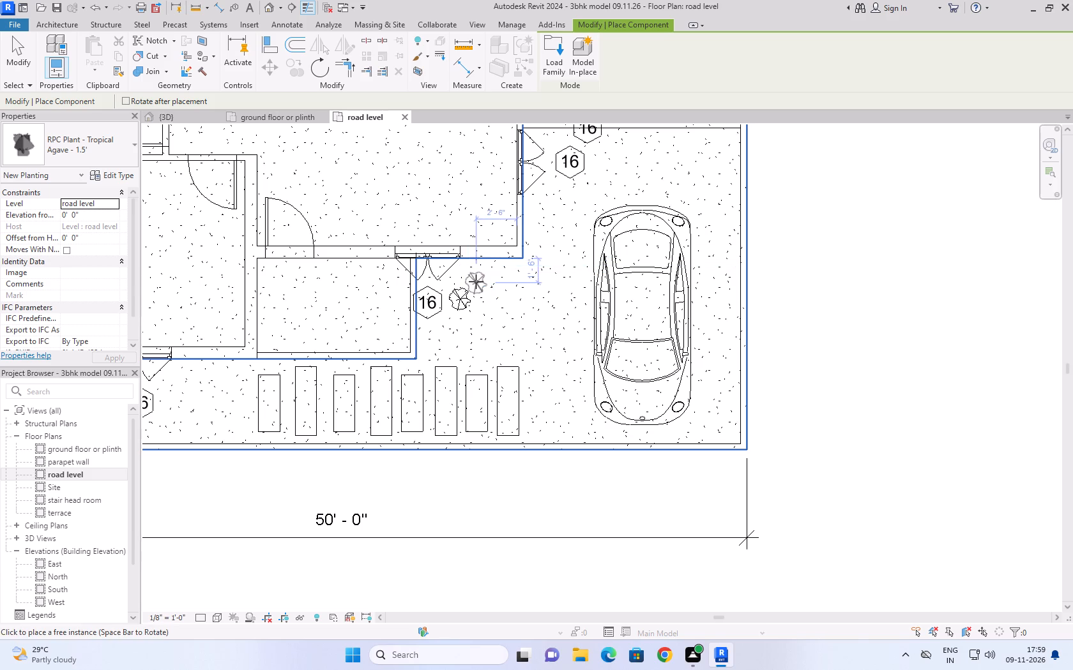
pyautogui.click(491, 302)
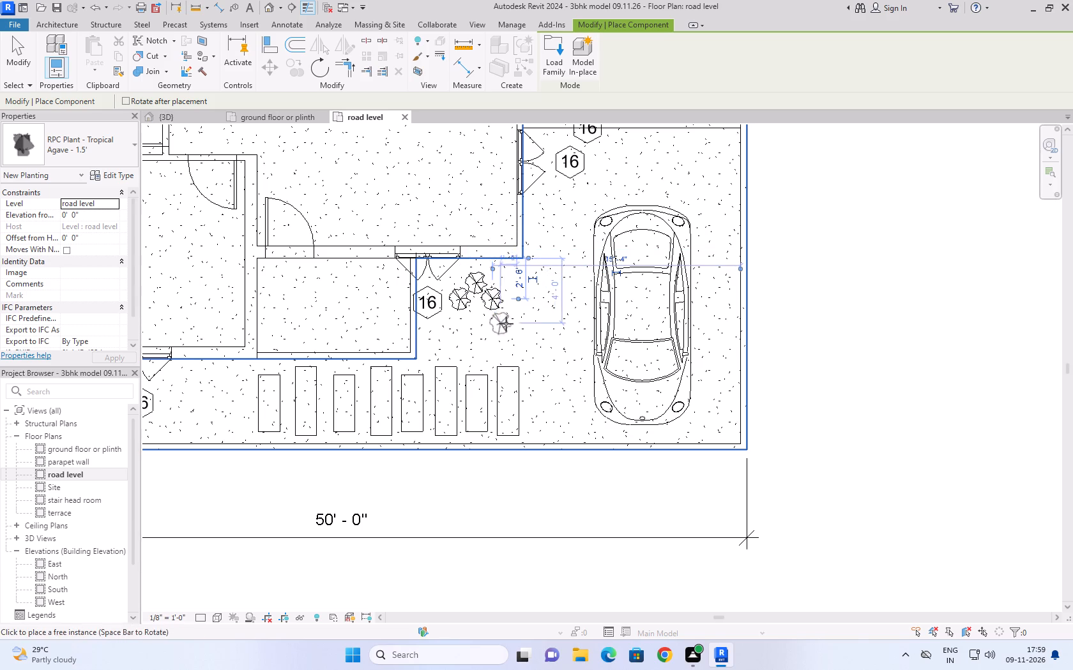
pyautogui.click(515, 272)
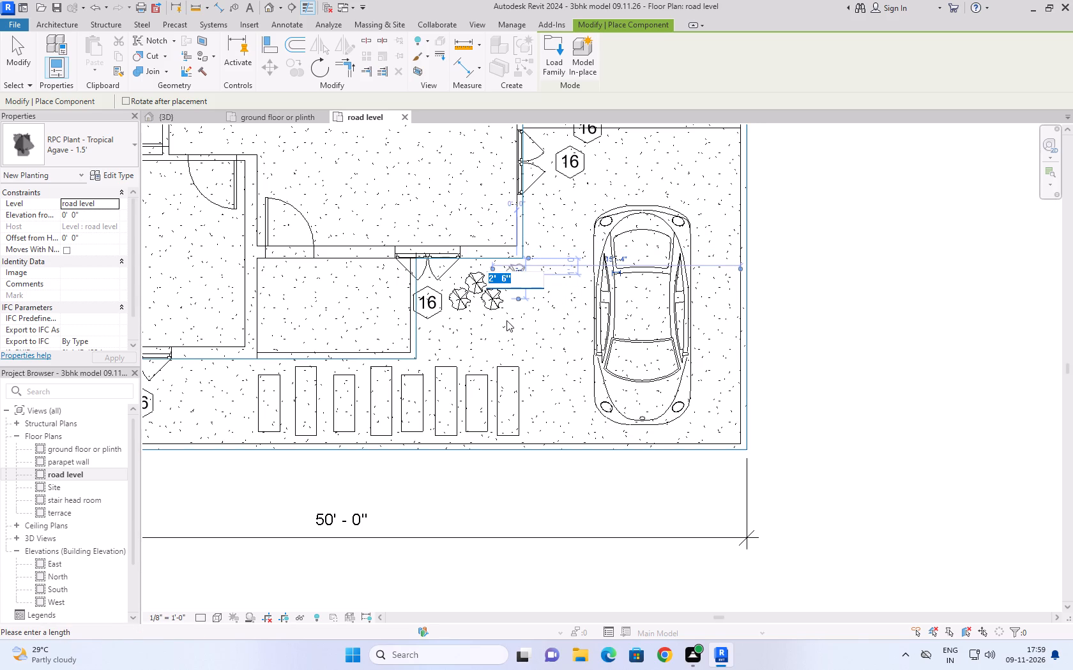
pyautogui.click(506, 320)
pyautogui.click(457, 330)
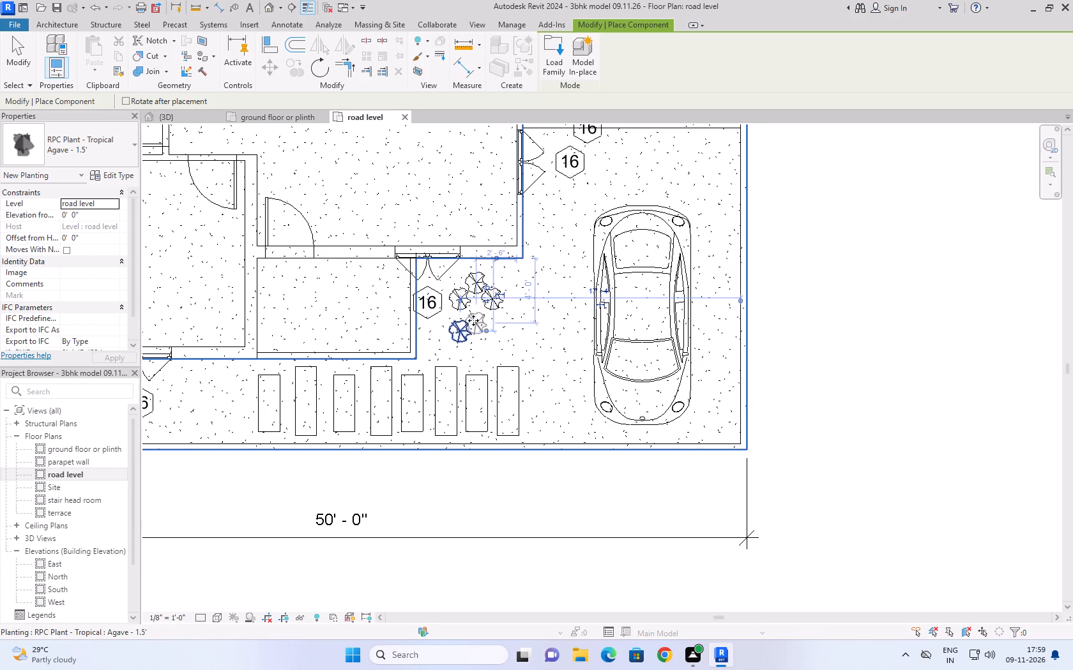
pyautogui.click(476, 318)
pyautogui.click(498, 329)
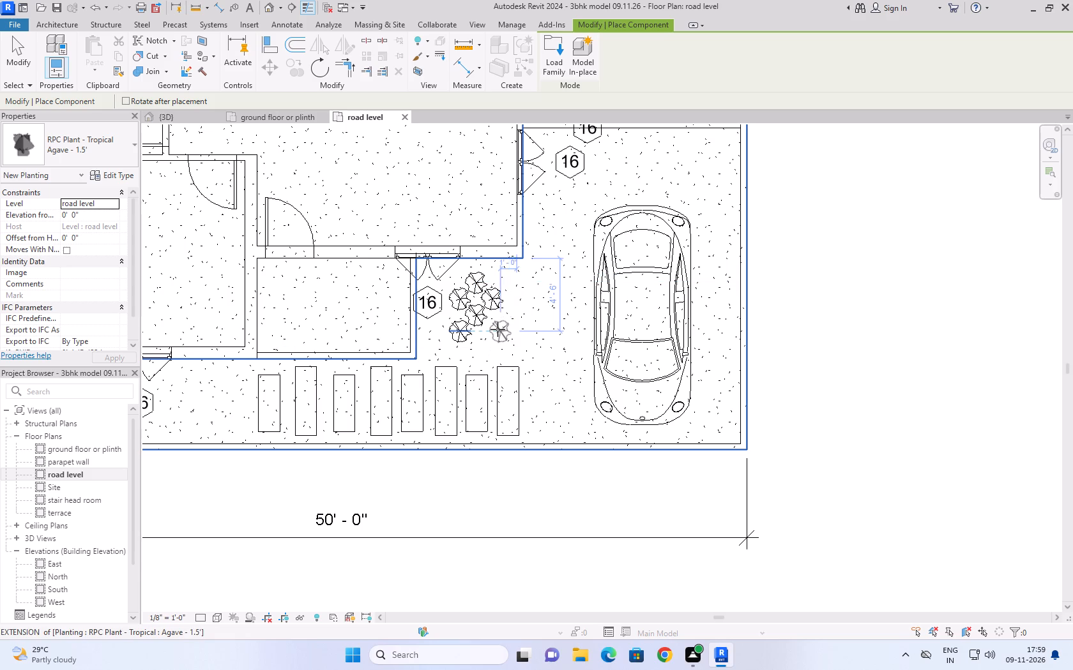
pyautogui.click(430, 338)
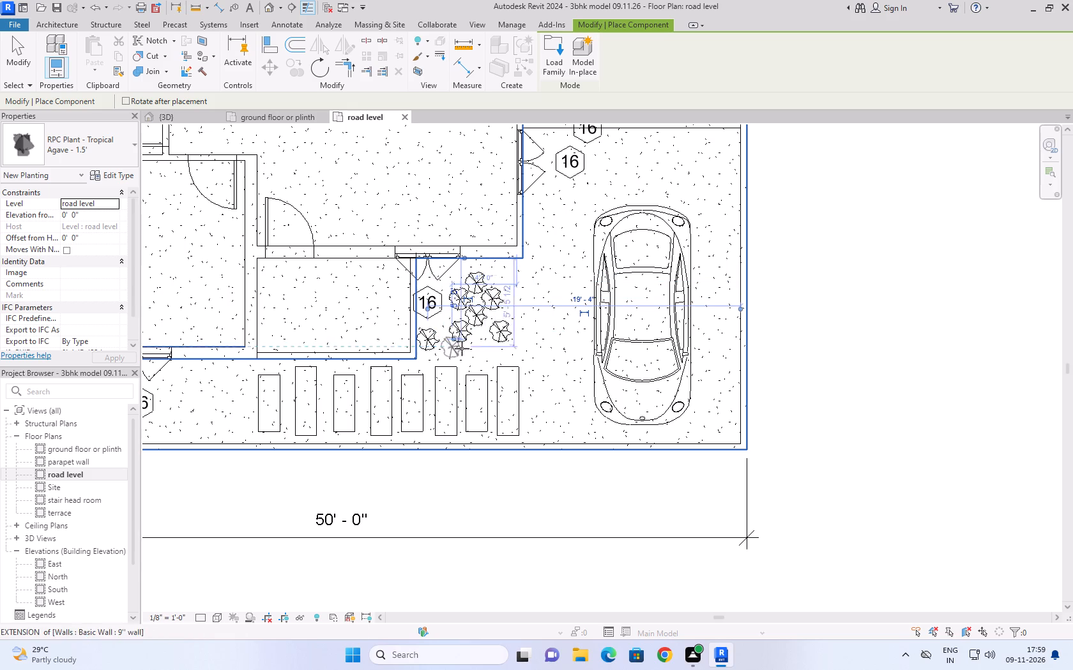
pyautogui.click(478, 347)
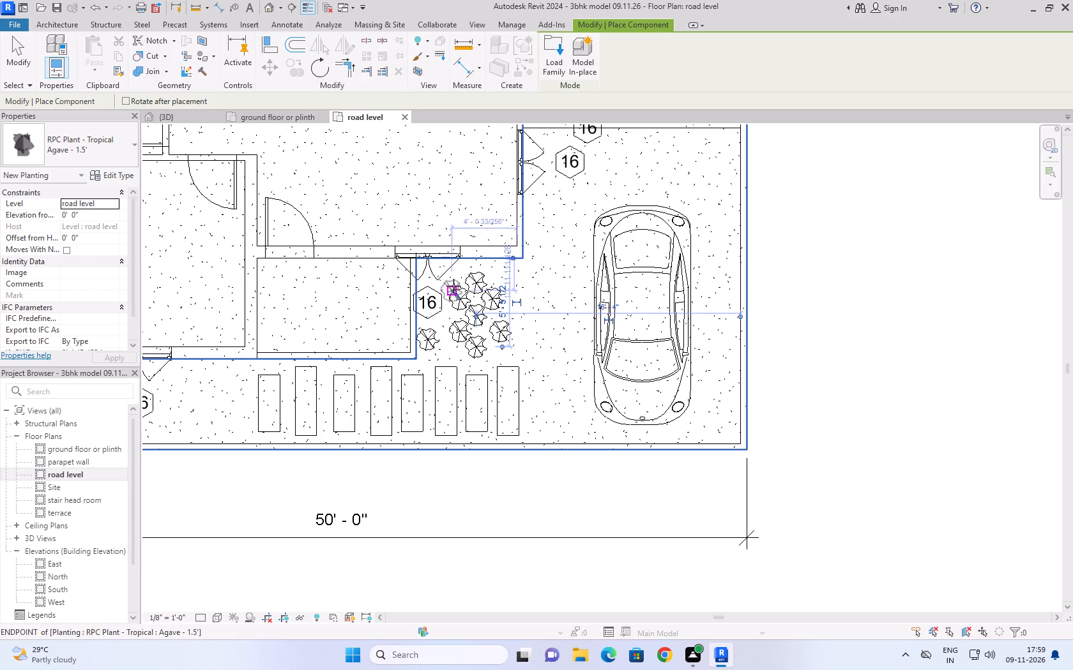
pyautogui.click(455, 277)
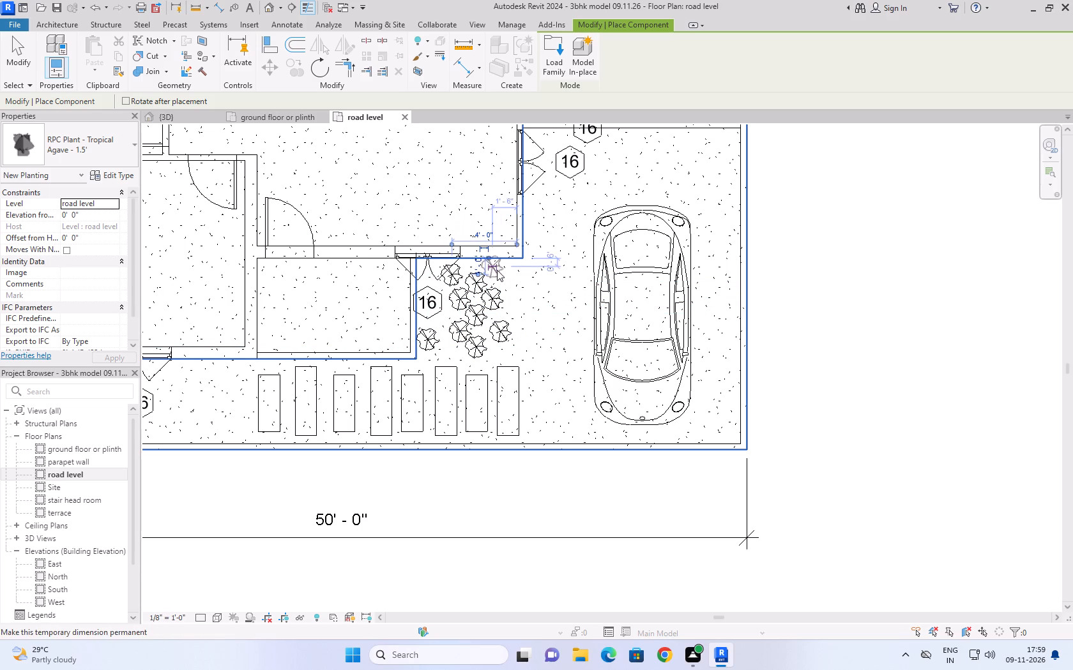
pyautogui.click(502, 271)
pyautogui.click(515, 302)
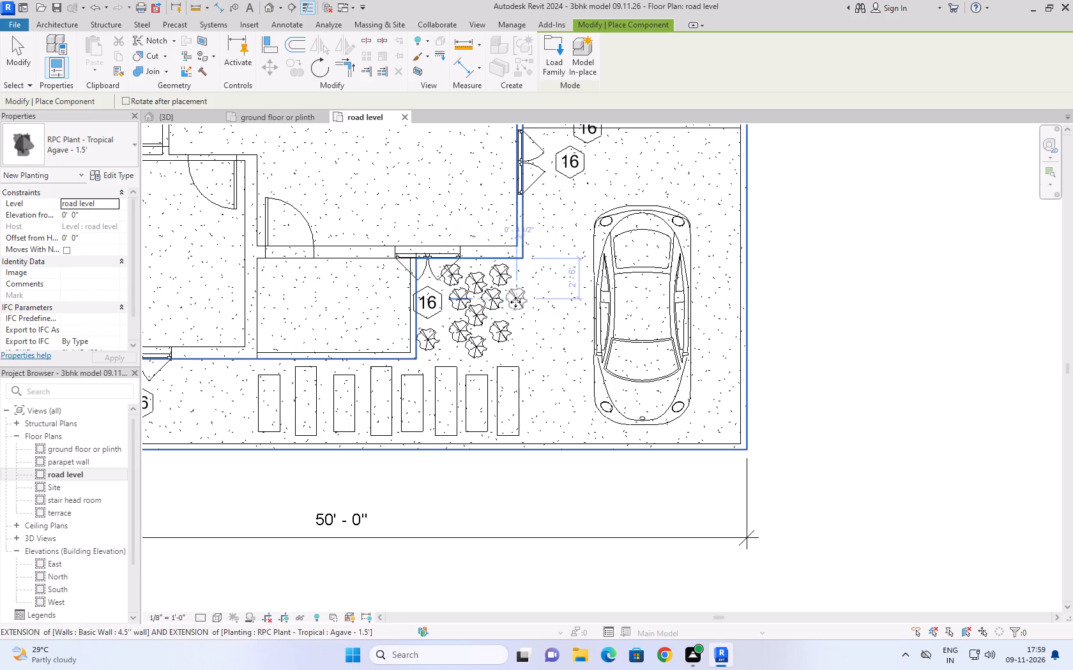
pyautogui.click(439, 309)
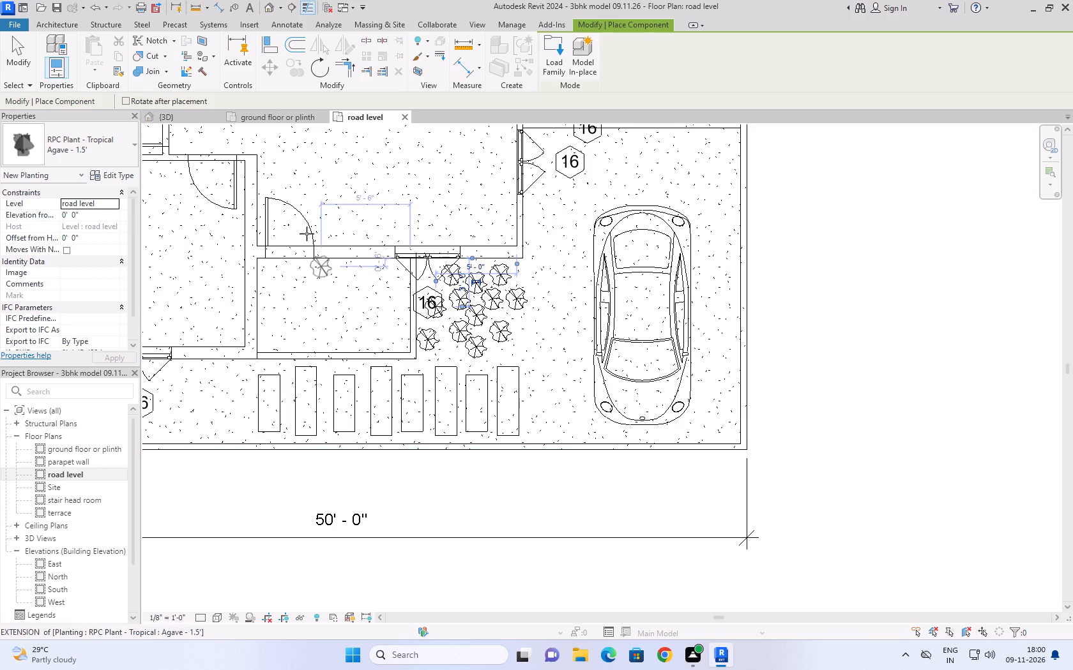
# Inspect the agave plants beside the sitout and car in the 3D view, then return to the ground floor or plinth plan.
pyautogui.click(180, 119)
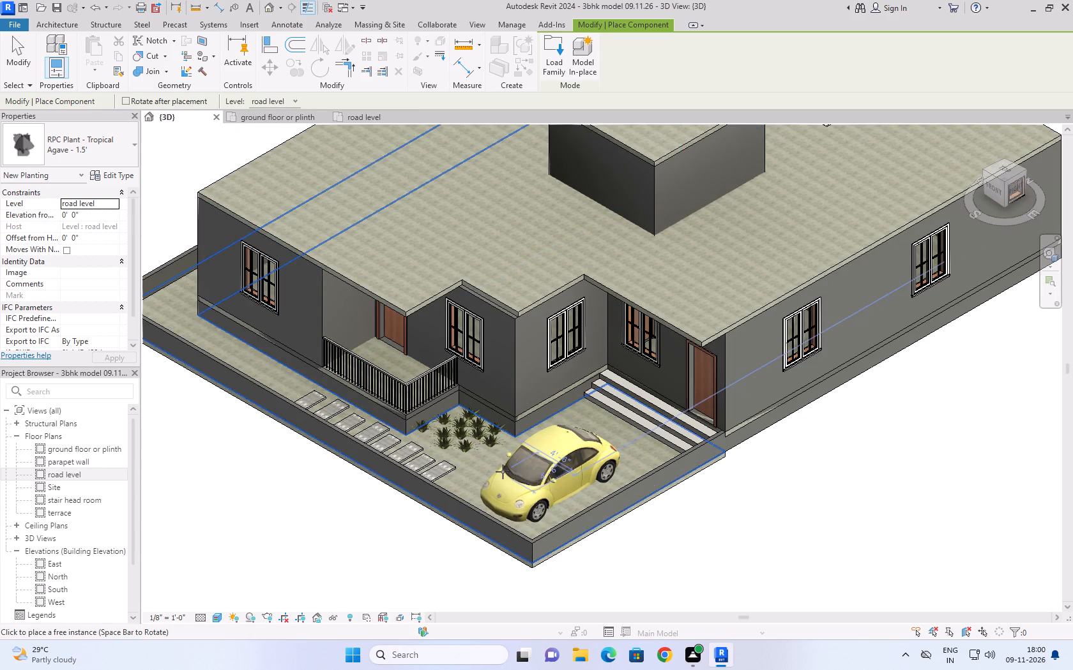
pyautogui.scroll(8, 503, 472)
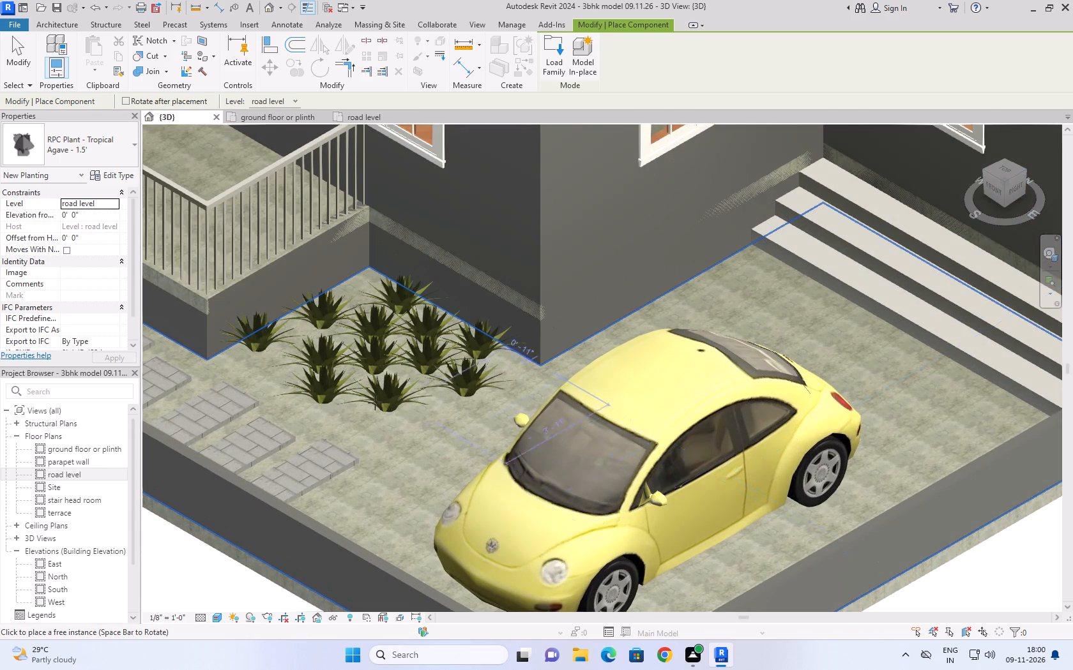
pyautogui.click(278, 123)
pyautogui.scroll(6, 525, 328)
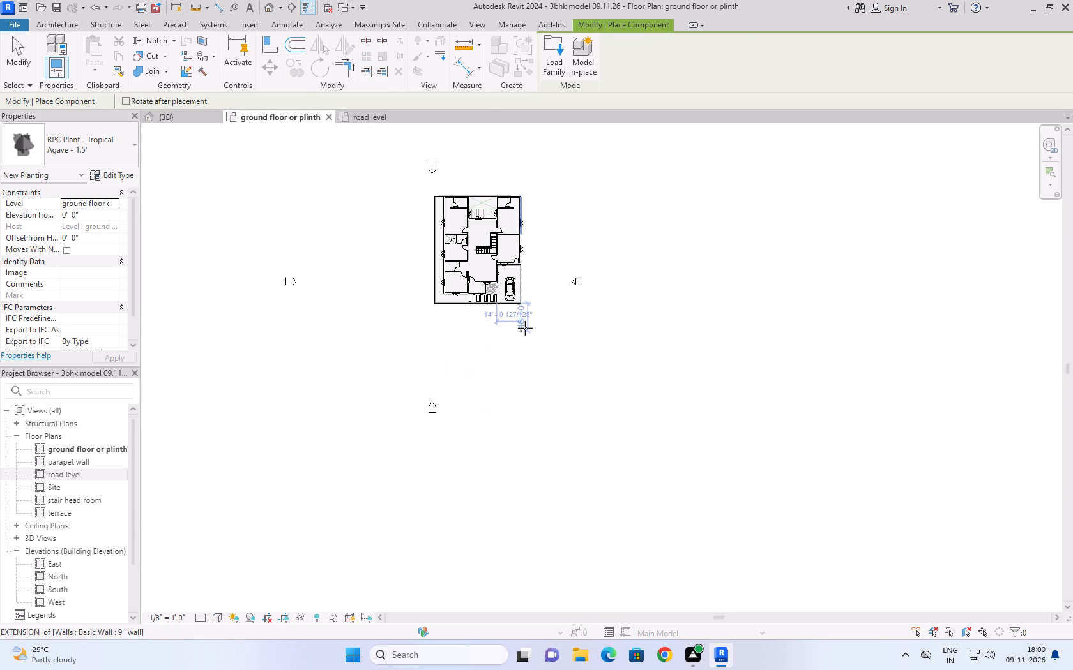
# Place five more RPC Plant - Tropical Agave - 1.5' plants on the road level plan, filling the sitout side of the planting bed.
pyautogui.scroll(5, 525, 328)
pyautogui.moveTo(464, 327); pyautogui.dragTo(404, 431, button='middle')
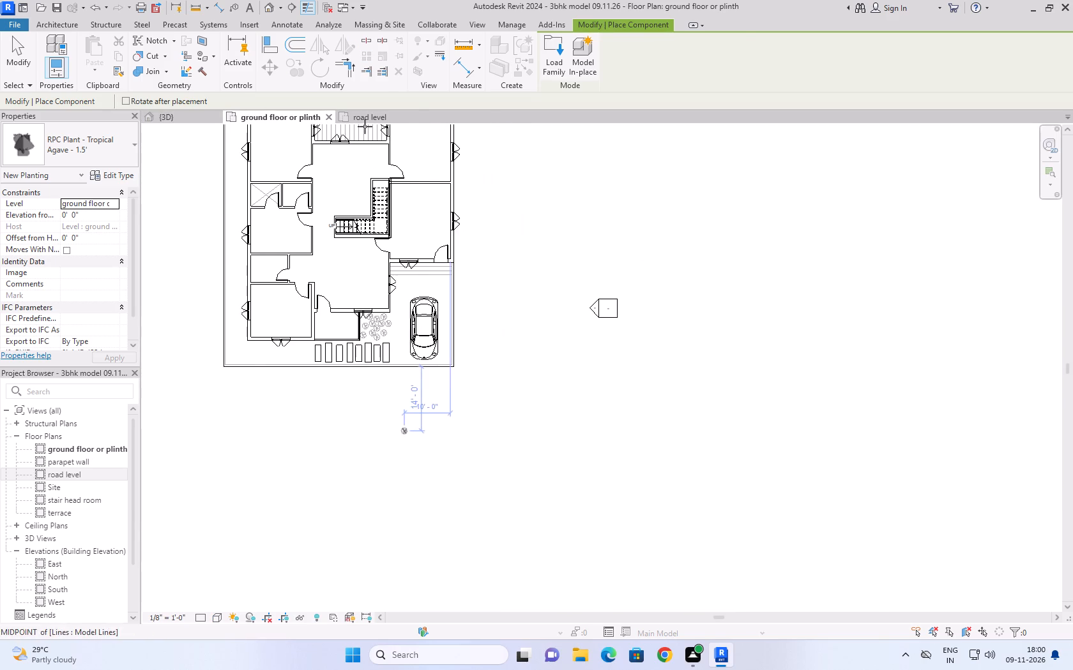
pyautogui.click(367, 119)
pyautogui.scroll(4, 438, 382)
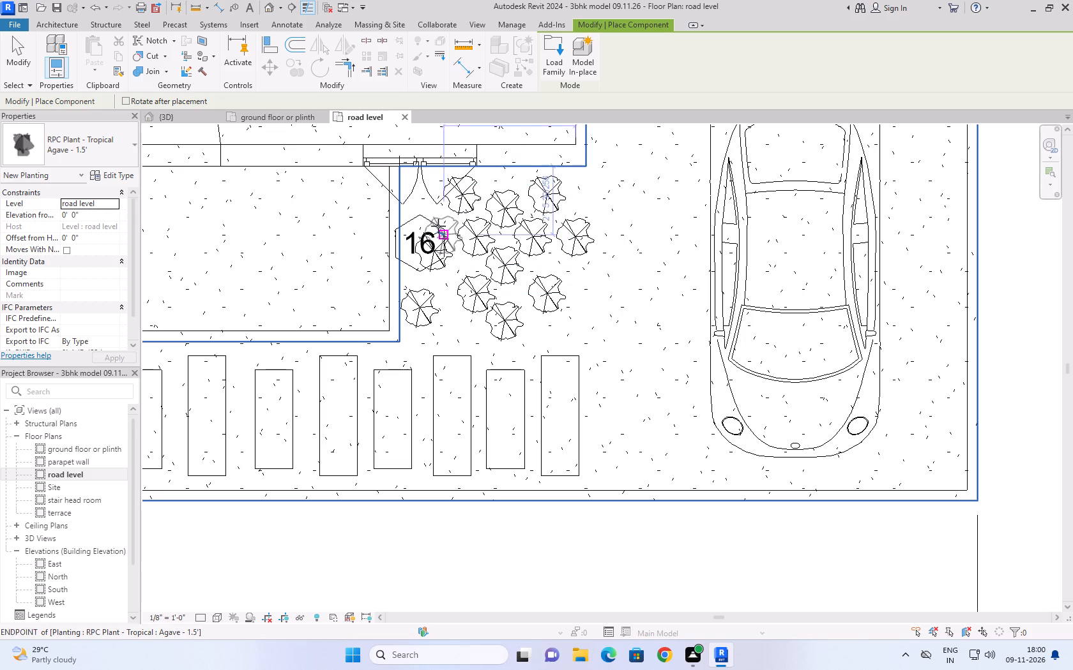
pyautogui.click(419, 193)
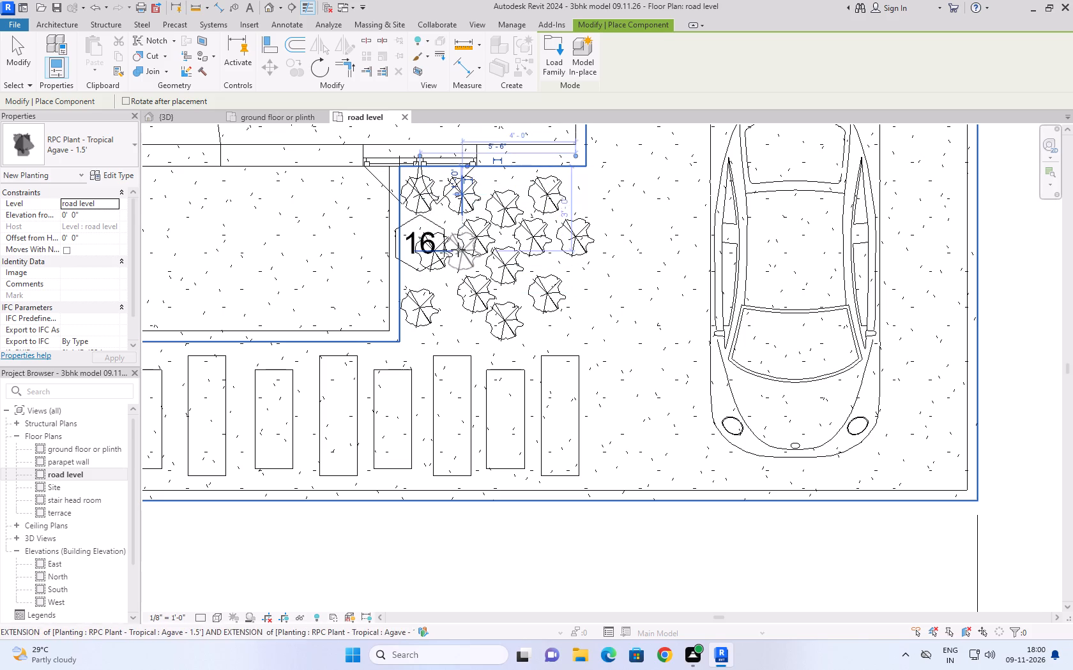
pyautogui.click(458, 329)
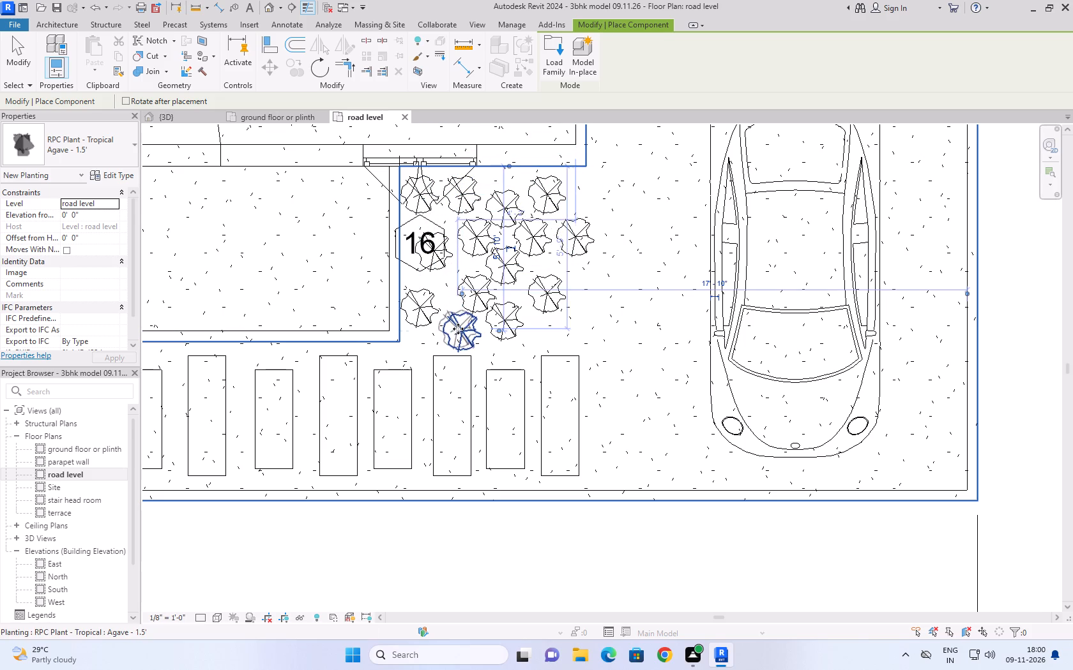
pyautogui.click(459, 267)
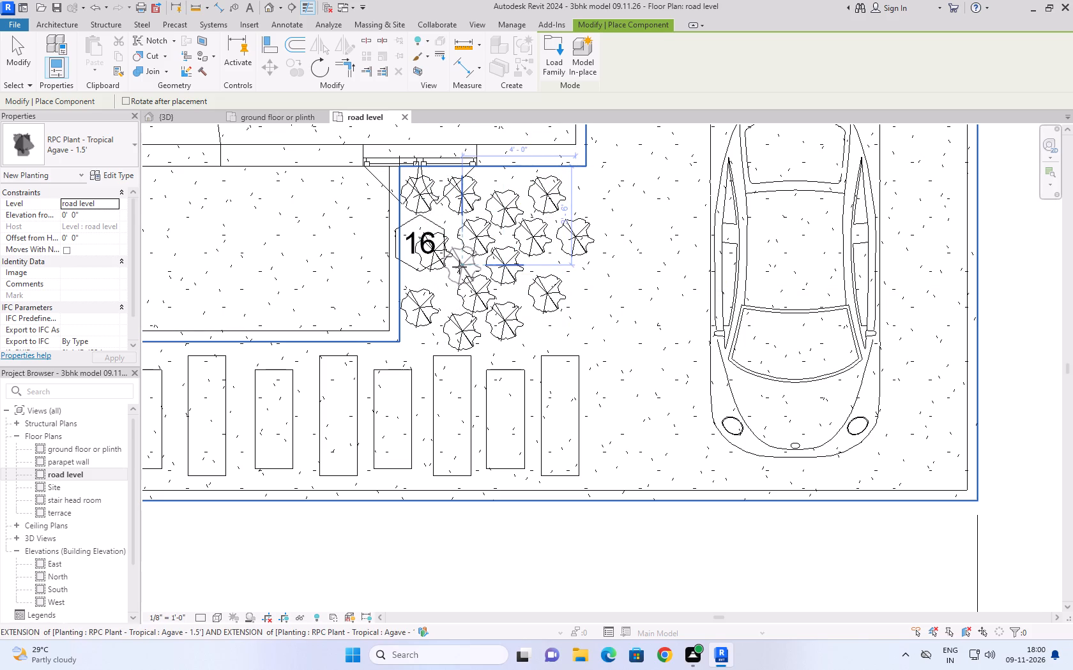
pyautogui.click(411, 227)
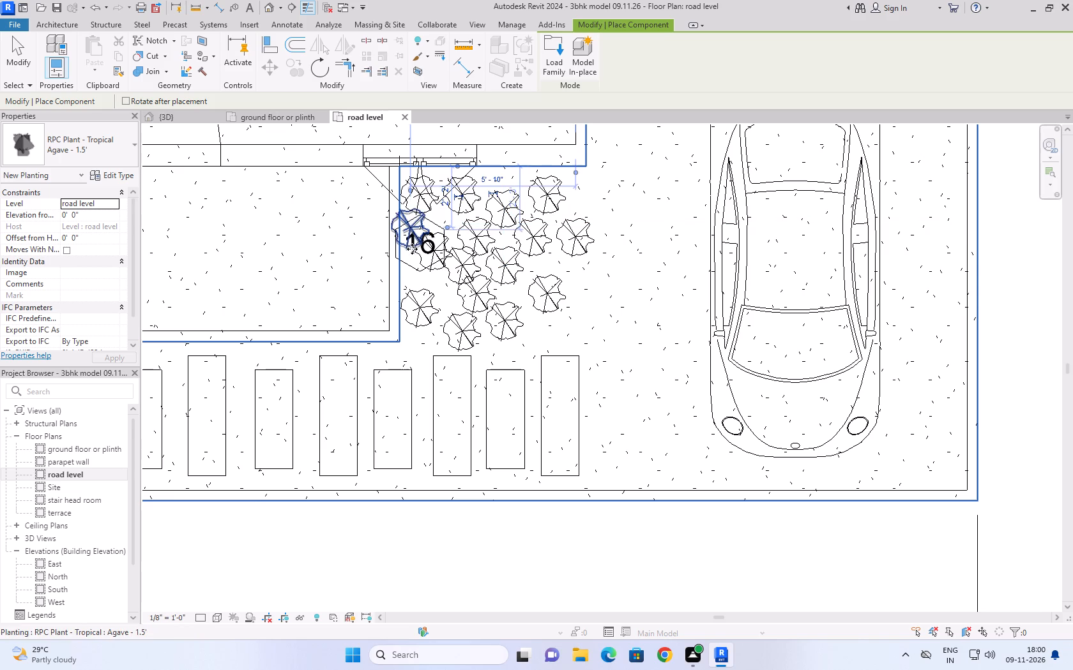
pyautogui.click(433, 281)
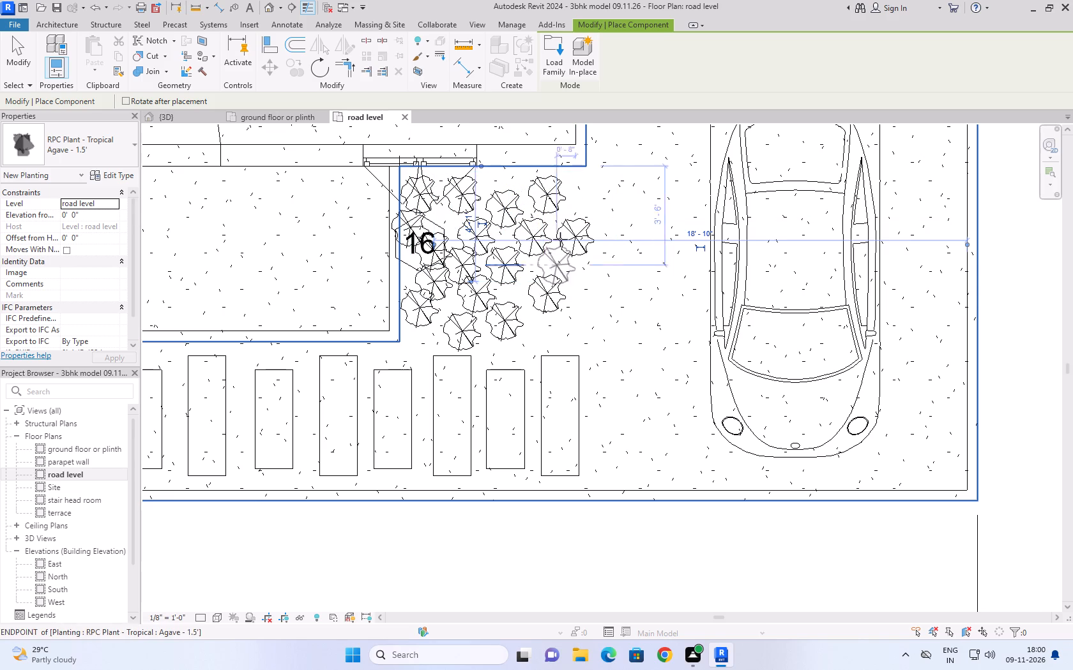
# Check the planting bed in 3D and add four more agave plants to fill its gaps on the road level plan.
pyautogui.click(197, 115)
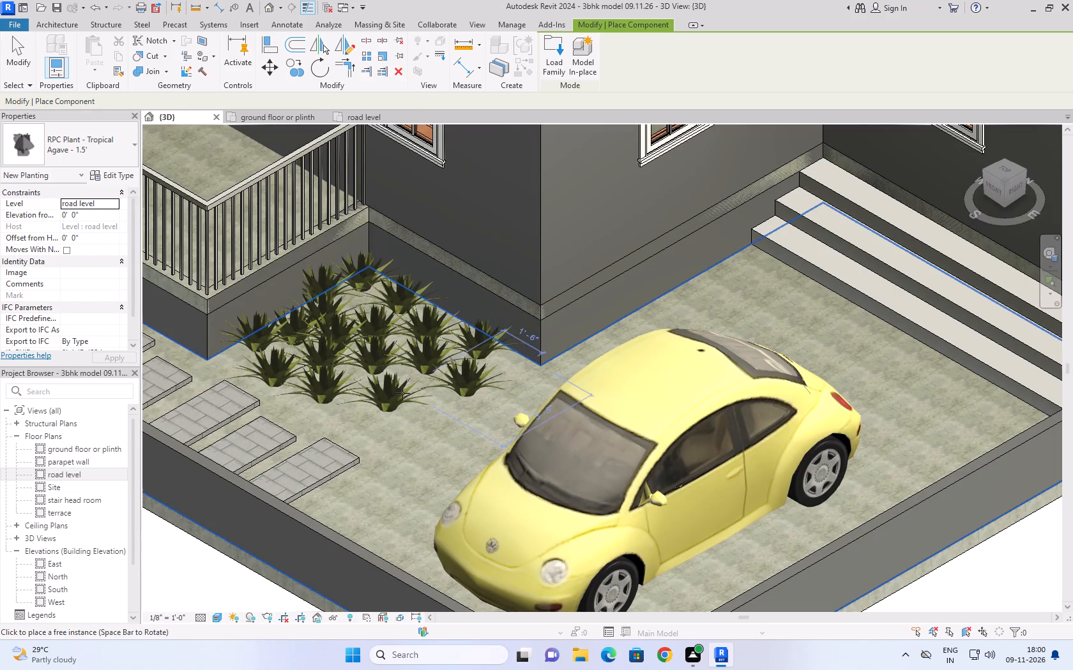
pyautogui.click(367, 110)
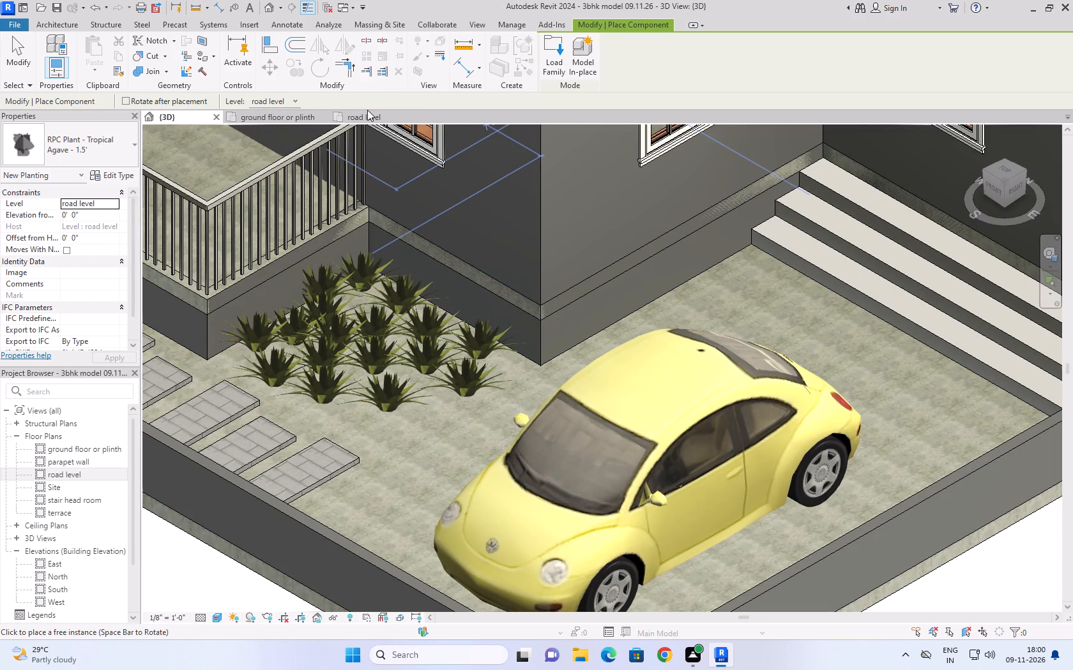
pyautogui.click(367, 110)
pyautogui.click(367, 114)
pyautogui.click(443, 216)
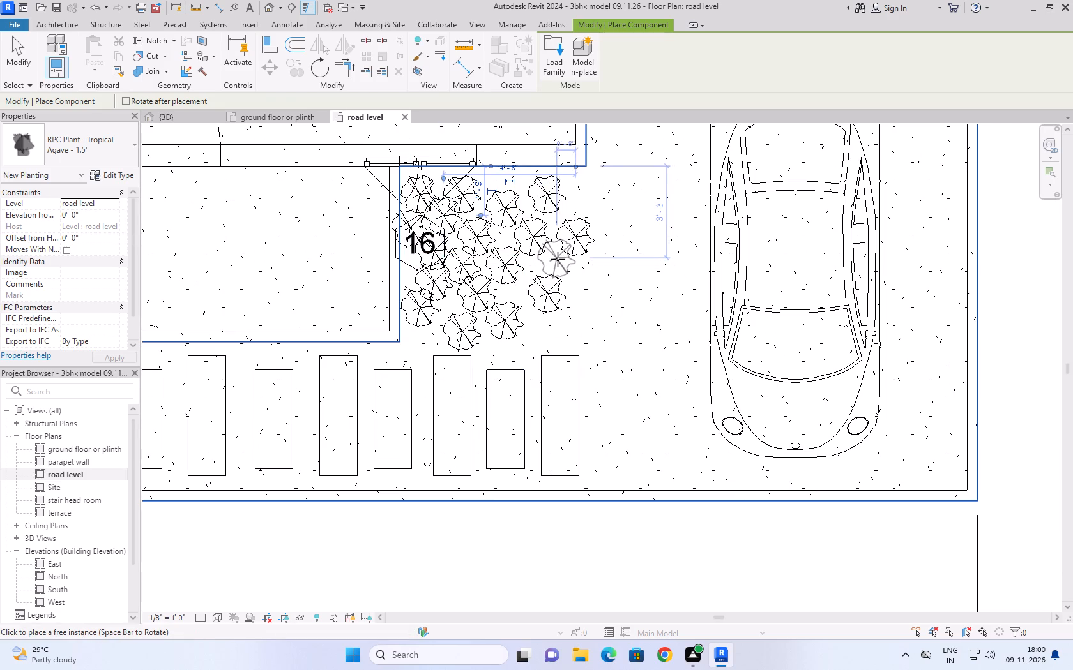
pyautogui.click(558, 259)
pyautogui.click(514, 295)
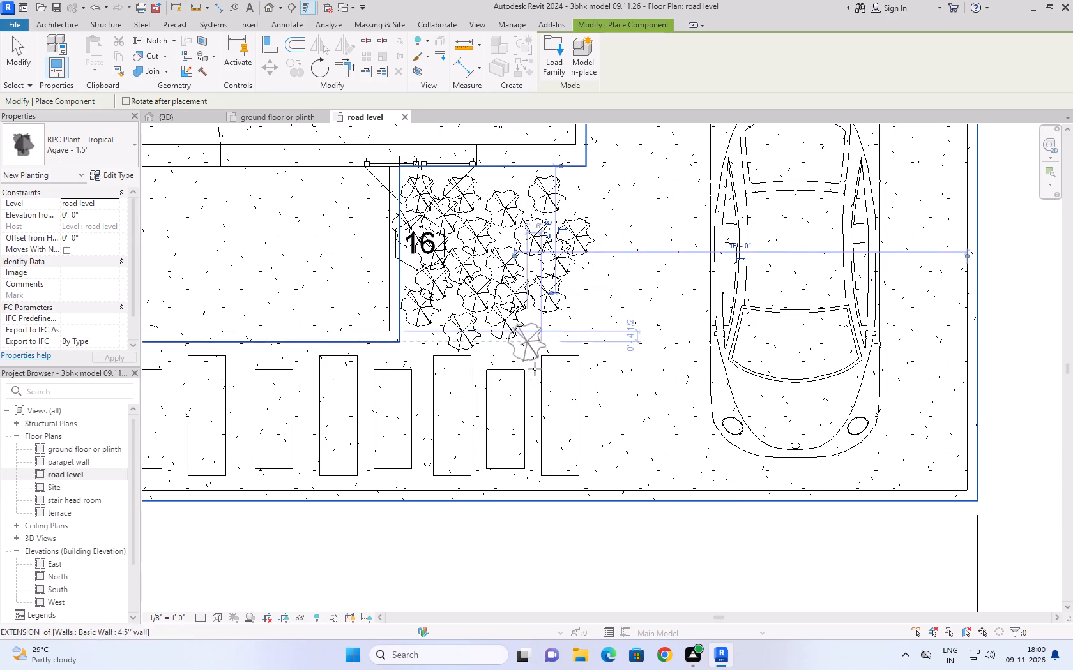
pyautogui.click(505, 179)
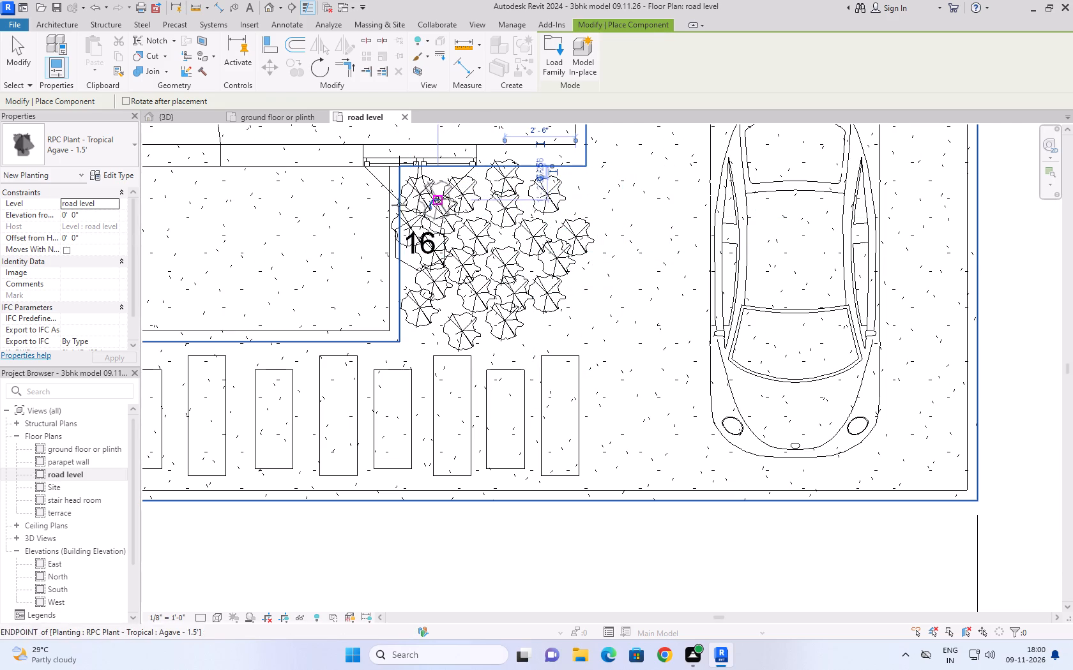
# Inspect the agave bed in the 3D view, then examine the reference plan's planting bed, bathrooms and bedrooms beside the road level model.
pyautogui.click(201, 117)
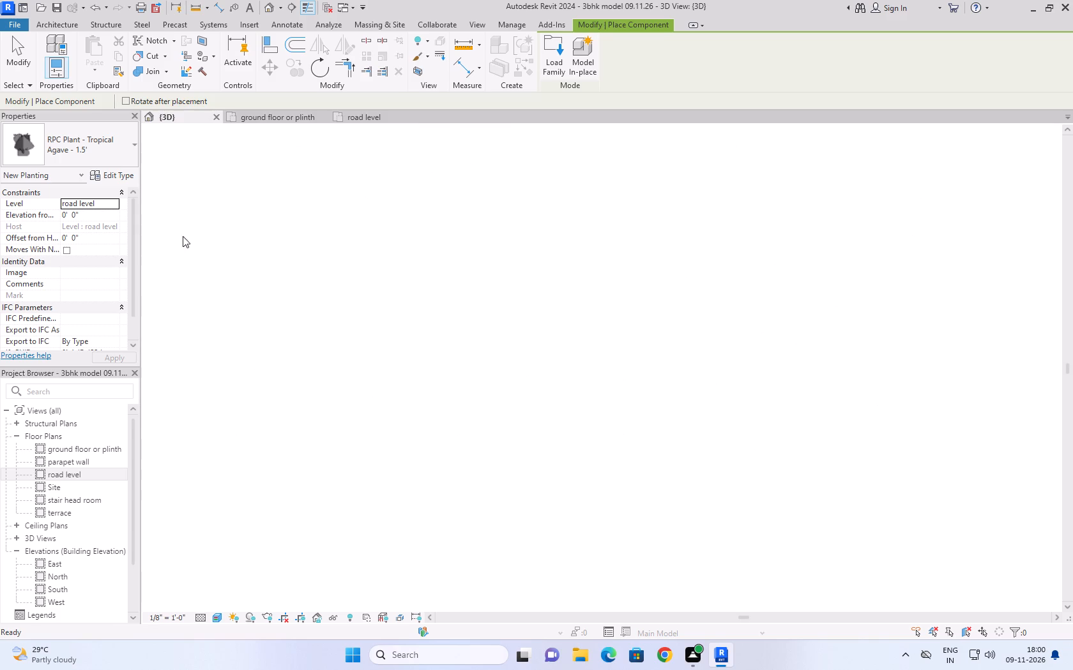
pyautogui.scroll(-4, 327, 424)
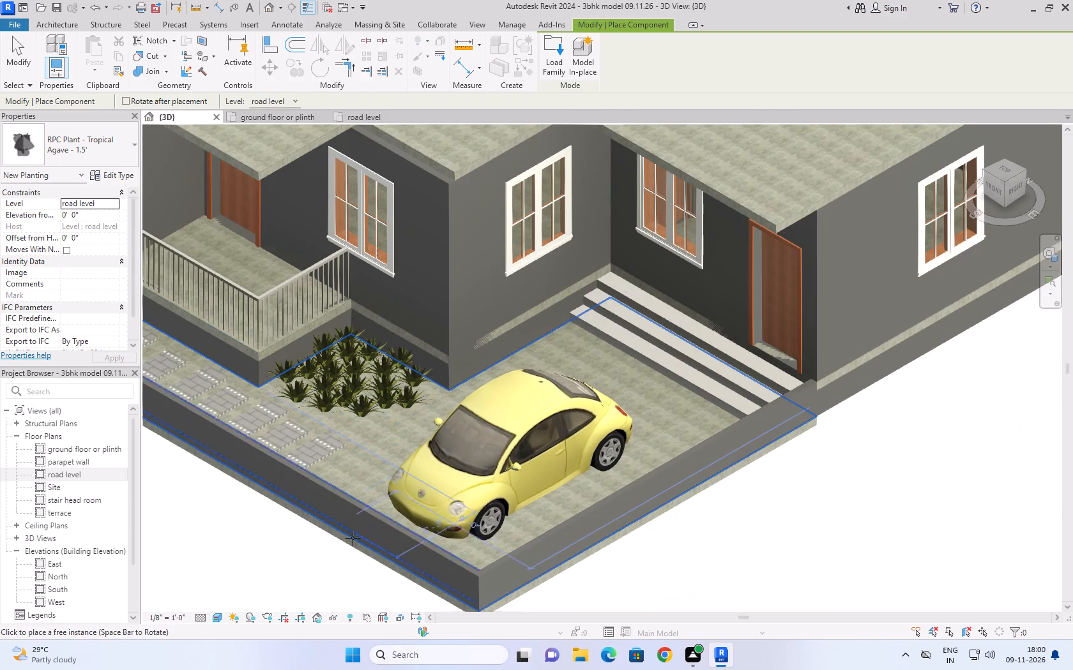
pyautogui.scroll(-3, 507, 409)
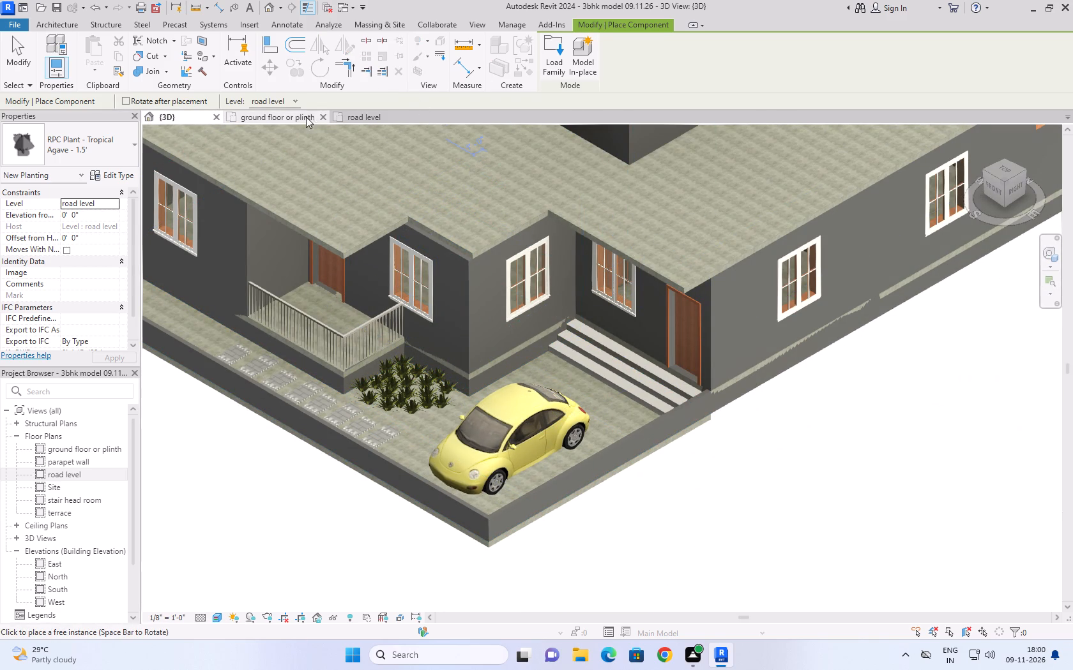
pyautogui.click(354, 115)
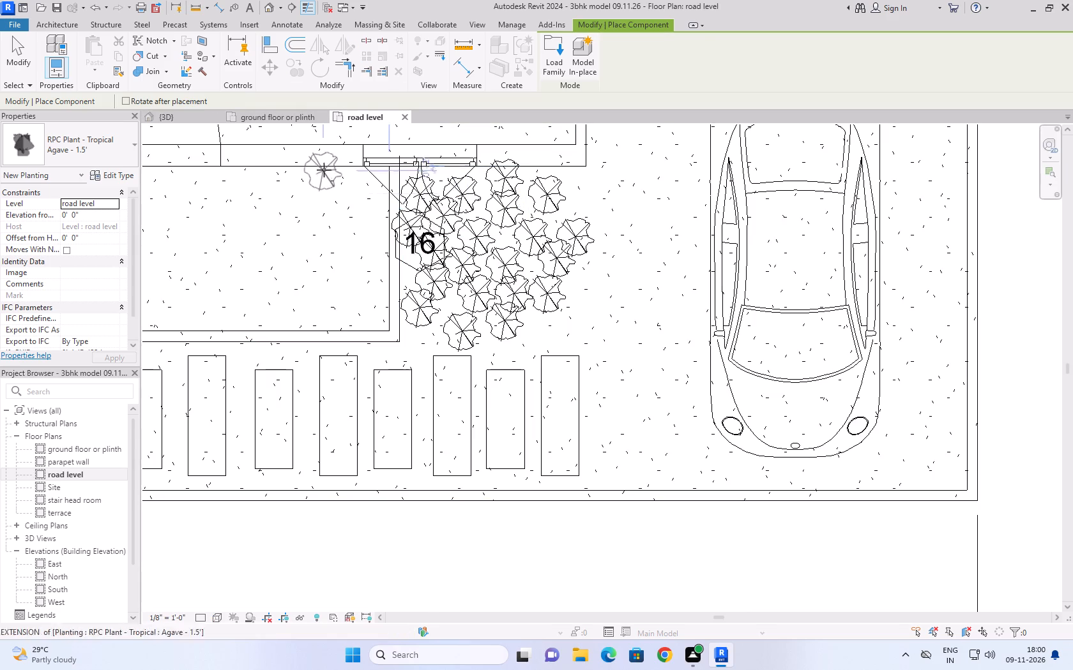
pyautogui.scroll(-19, 324, 170)
pyautogui.scroll(-5, 494, 304)
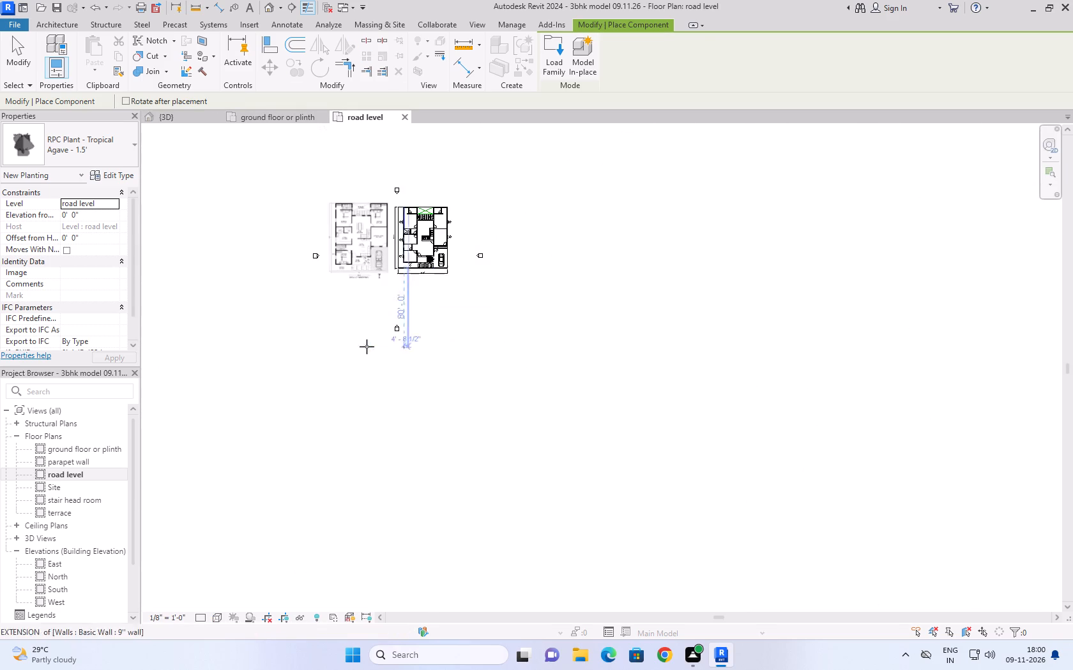
pyautogui.scroll(12, 353, 249)
pyautogui.scroll(6, 395, 292)
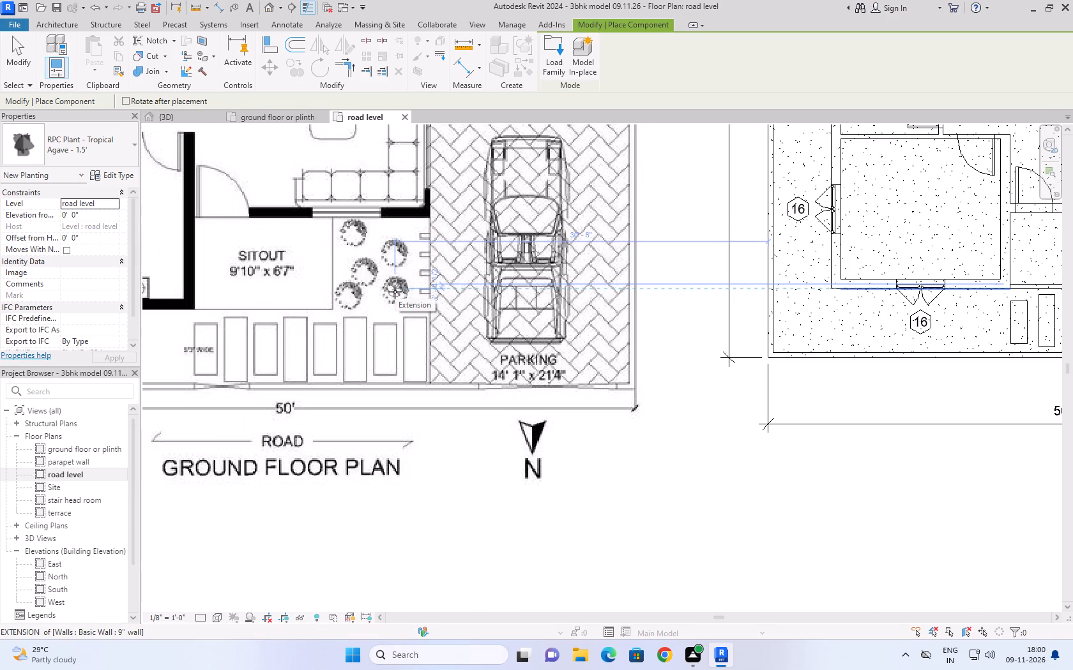
pyautogui.scroll(-14, 395, 292)
pyautogui.scroll(3, 411, 214)
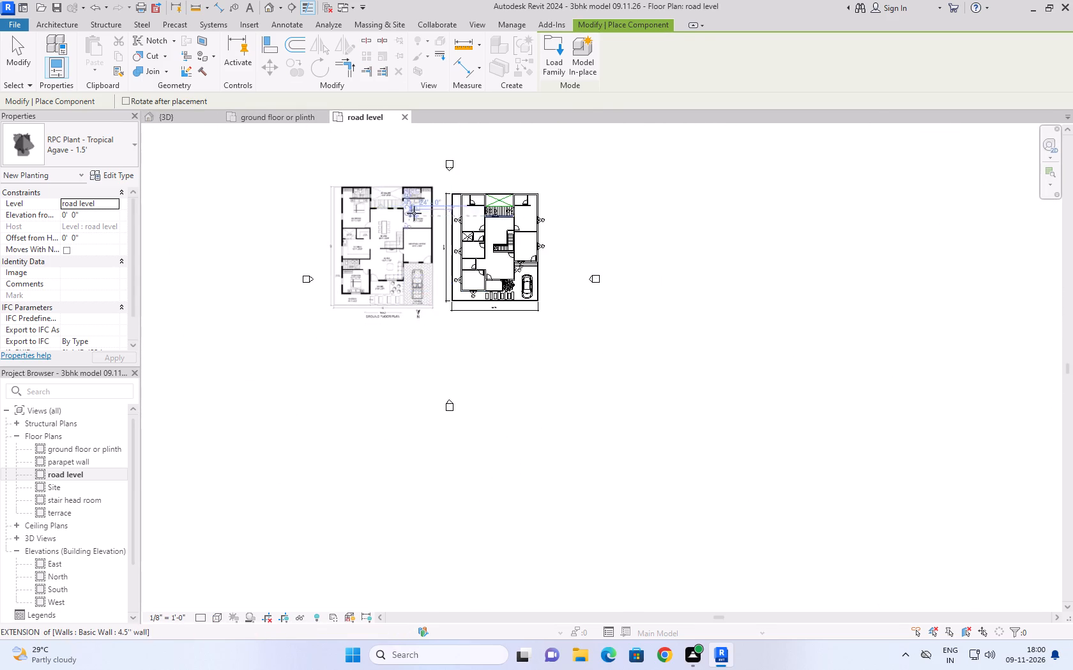
pyautogui.scroll(8, 414, 213)
pyautogui.moveTo(414, 213); pyautogui.dragTo(382, 362, button='middle')
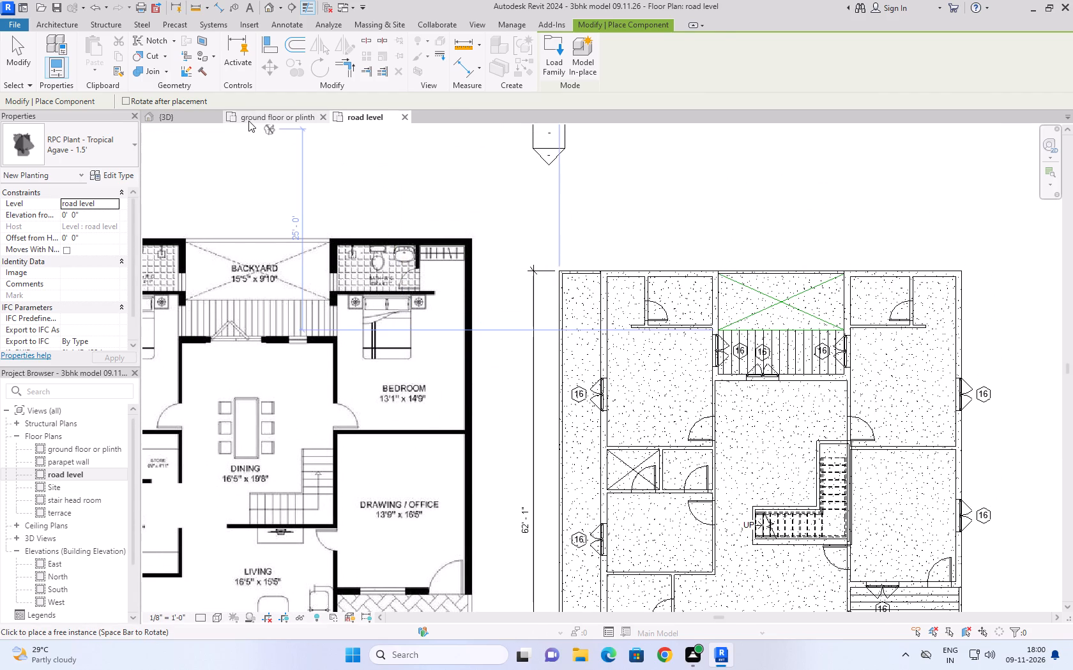
# Load the Toilet-Domestic-3D family from the US library's Plumbing, Architectural, Fixtures, Water Closets folder for component placement.
pyautogui.click(23, 46)
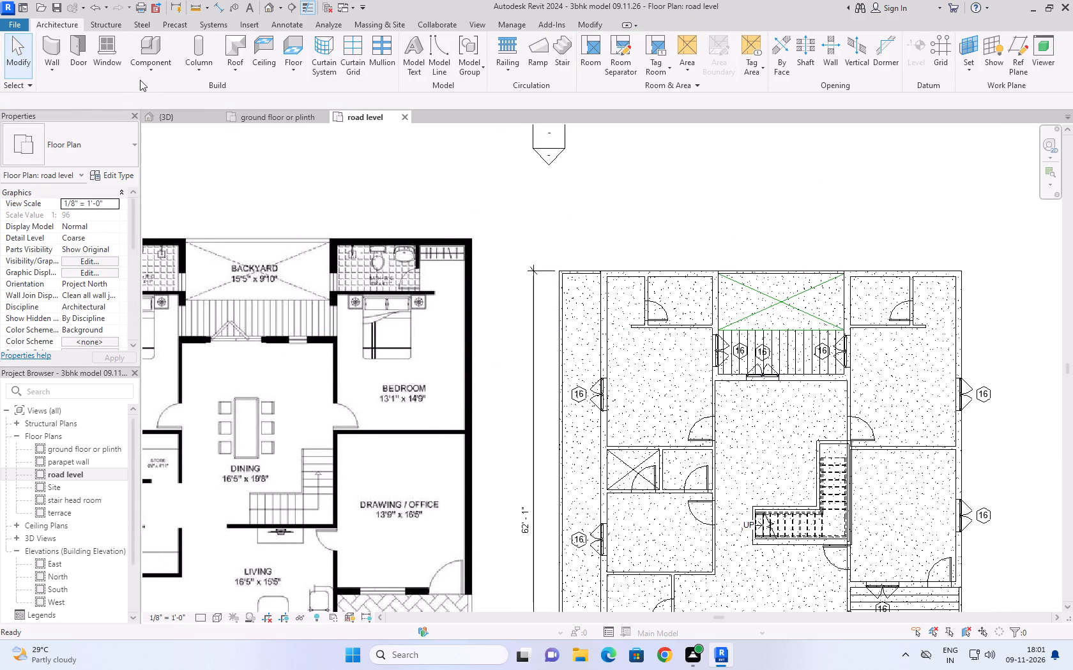
pyautogui.click(143, 78)
pyautogui.click(153, 90)
pyautogui.click(554, 51)
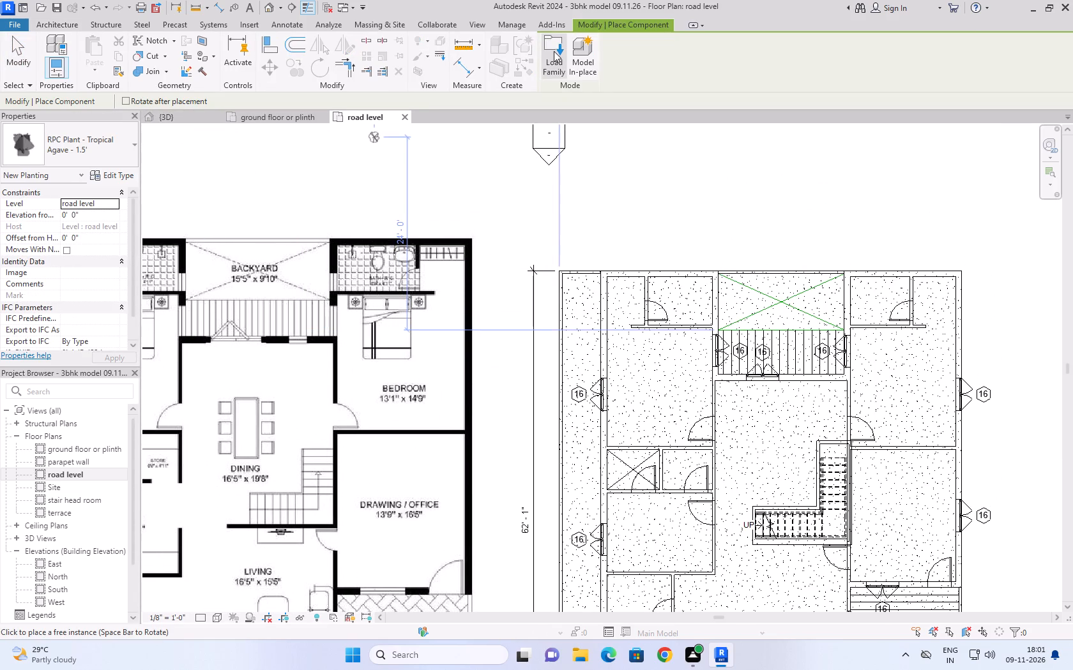
pyautogui.click(496, 73)
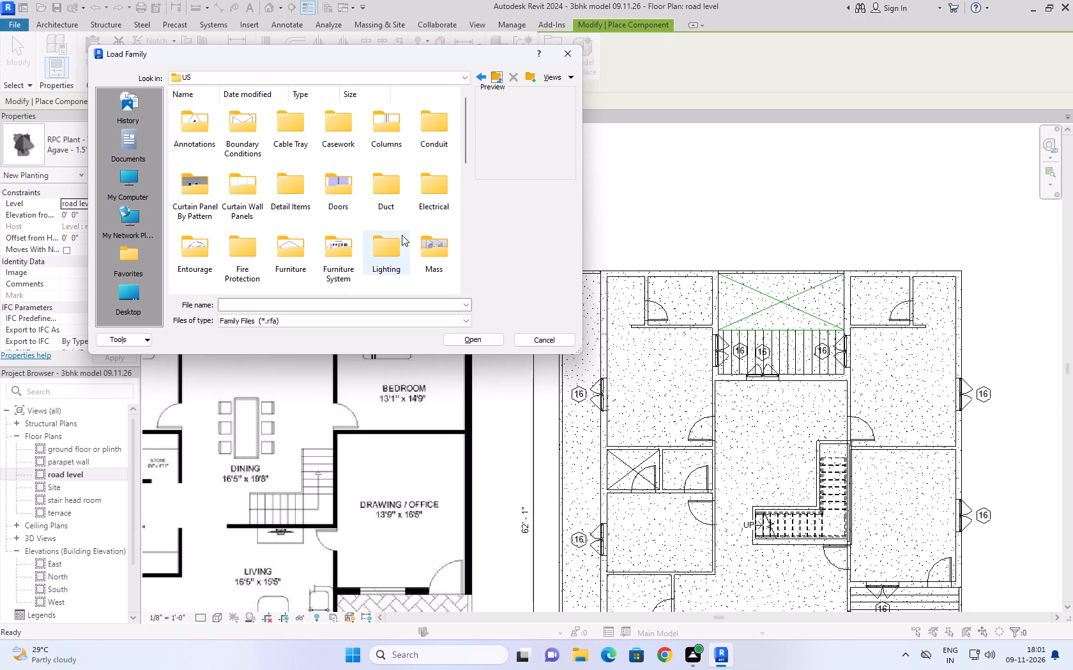
pyautogui.scroll(3, 406, 241)
pyautogui.scroll(-7, 406, 241)
pyautogui.scroll(10, 406, 241)
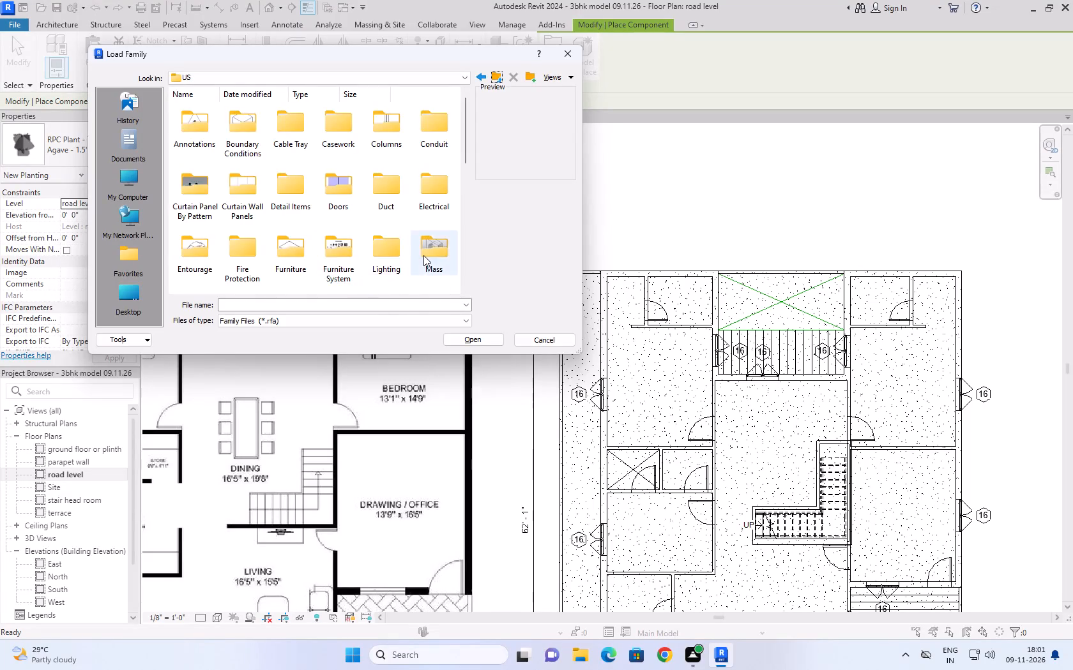
pyautogui.scroll(-2, 423, 255)
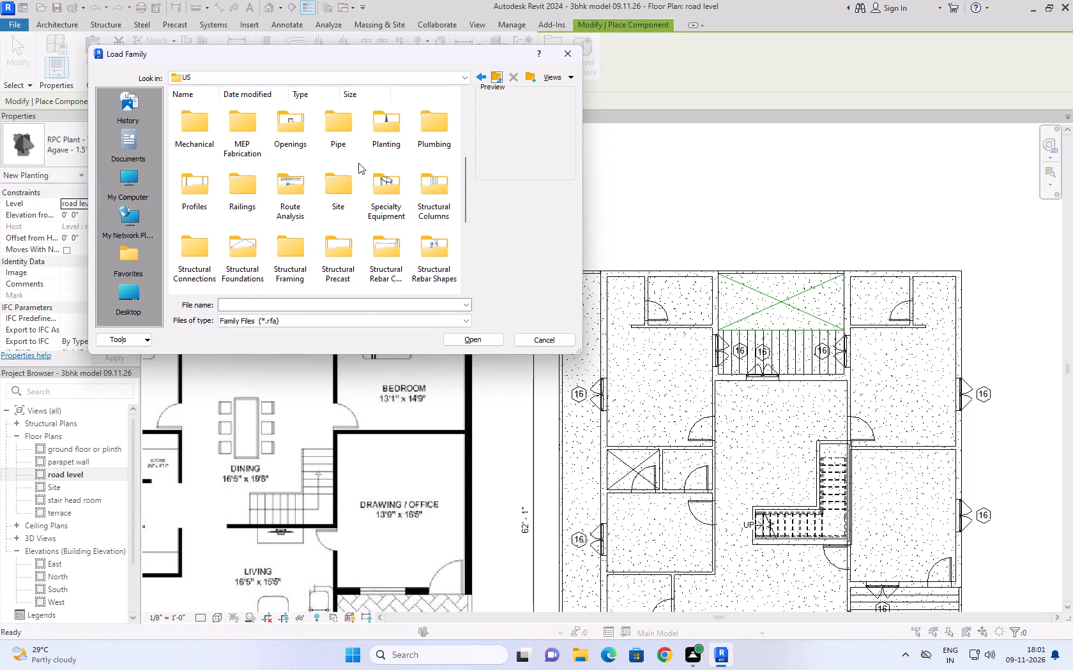
pyautogui.doubleClick(427, 142)
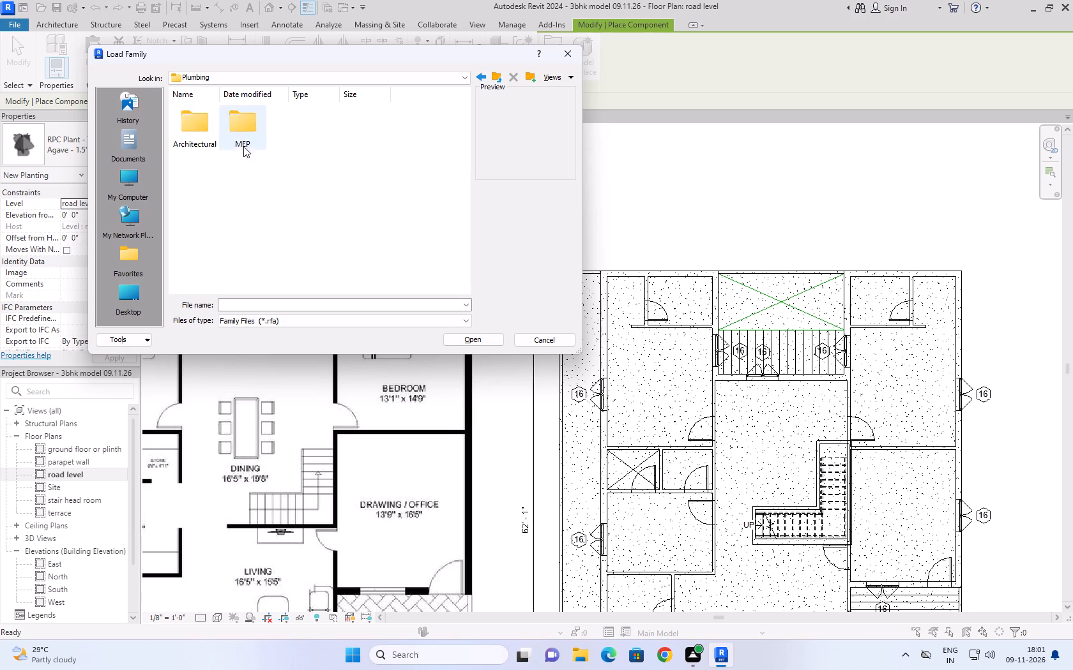
pyautogui.doubleClick(195, 135)
pyautogui.doubleClick(250, 133)
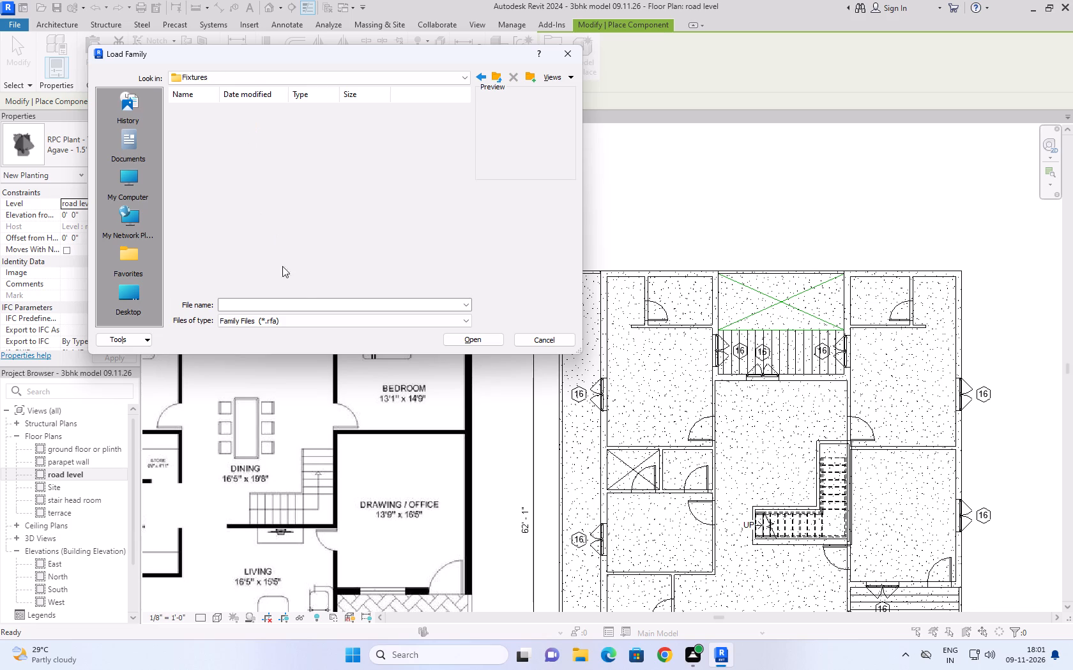
pyautogui.doubleClick(195, 195)
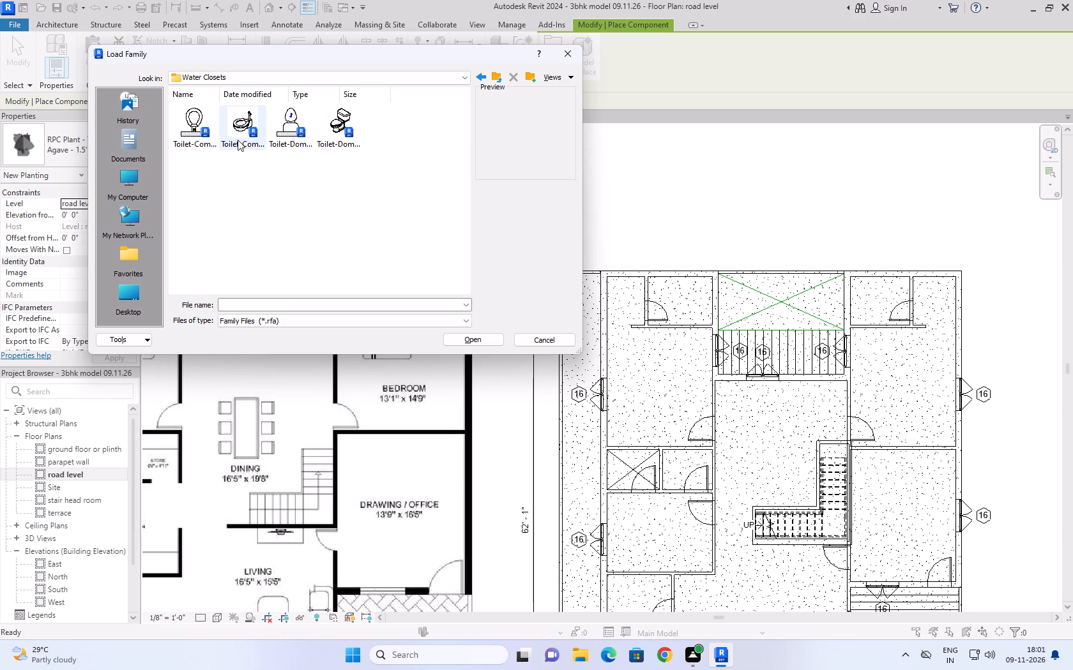
pyautogui.click(339, 128)
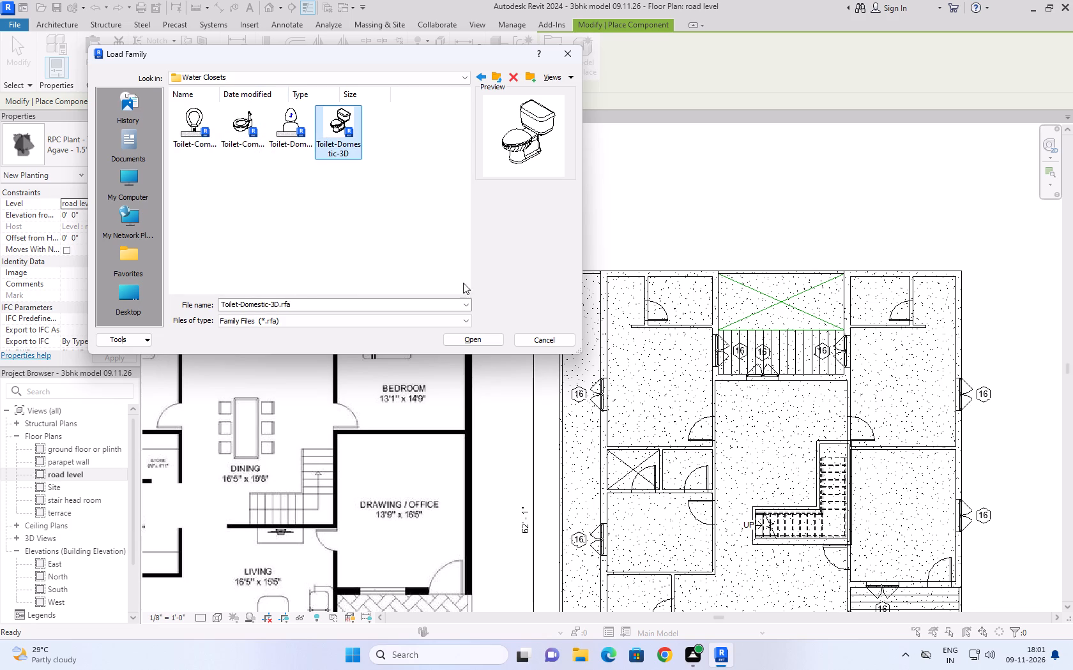
pyautogui.click(469, 334)
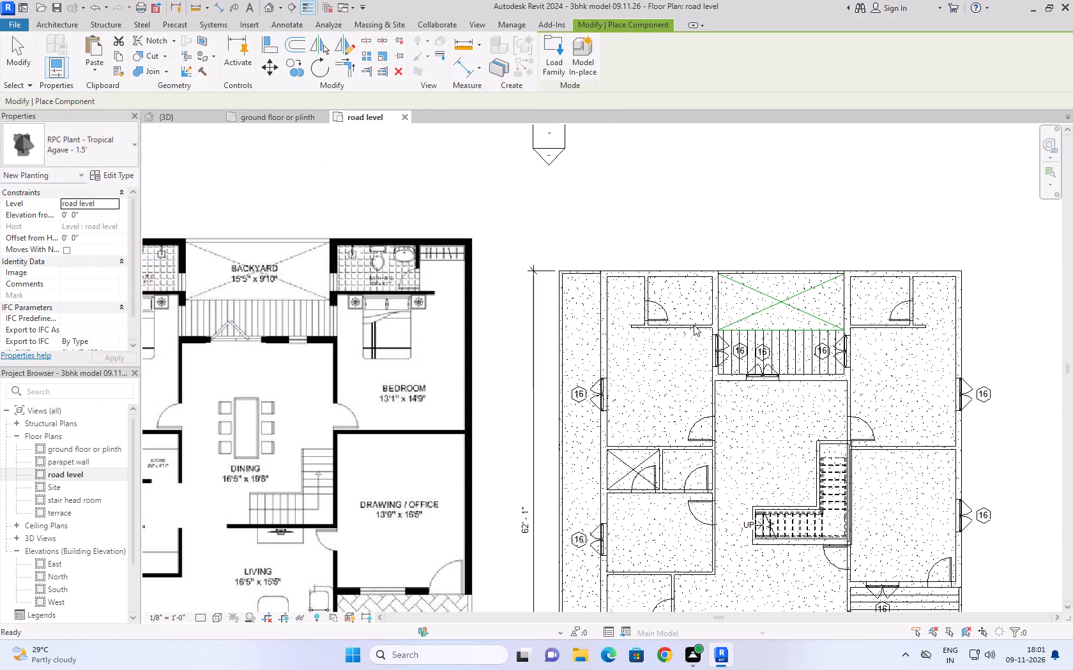
# Place a Toilet-Domestic-3D against the rear wall of each of the two bathrooms flanking the backyard on the ground floor or plinth plan.
pyautogui.scroll(-3, 694, 316)
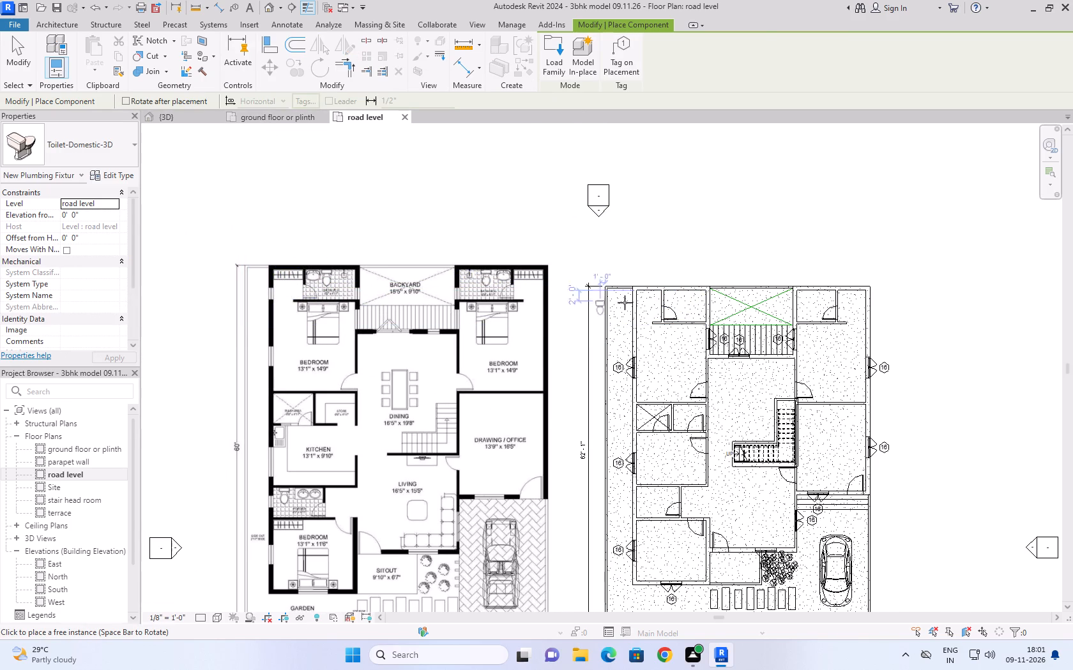
pyautogui.click(263, 118)
pyautogui.scroll(-4, 324, 303)
pyautogui.scroll(3, 295, 174)
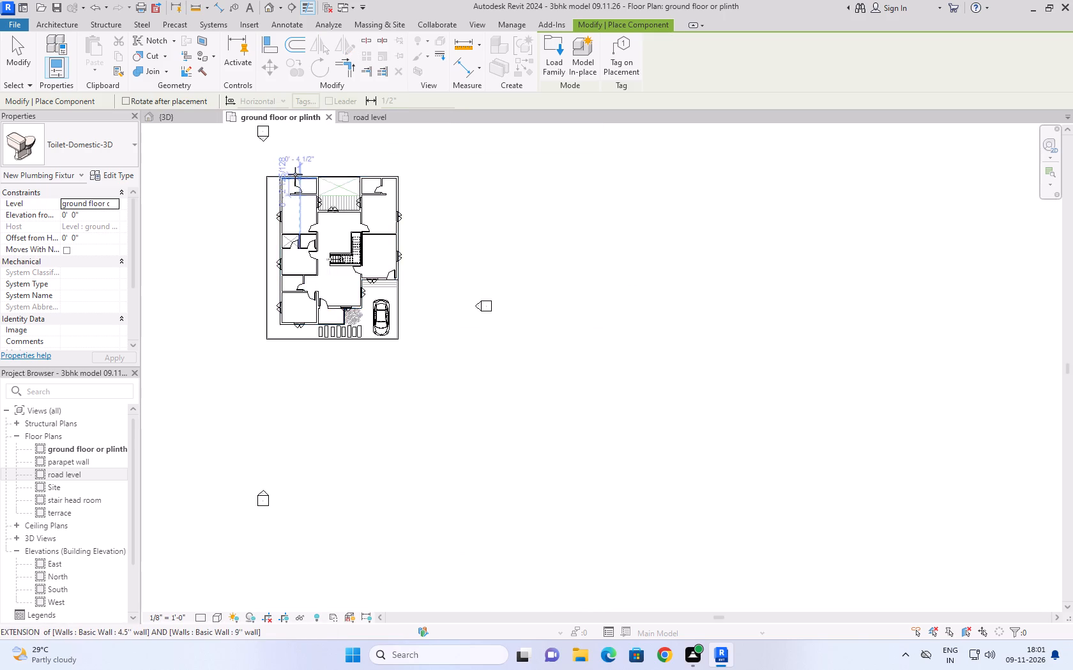
pyautogui.scroll(6, 295, 174)
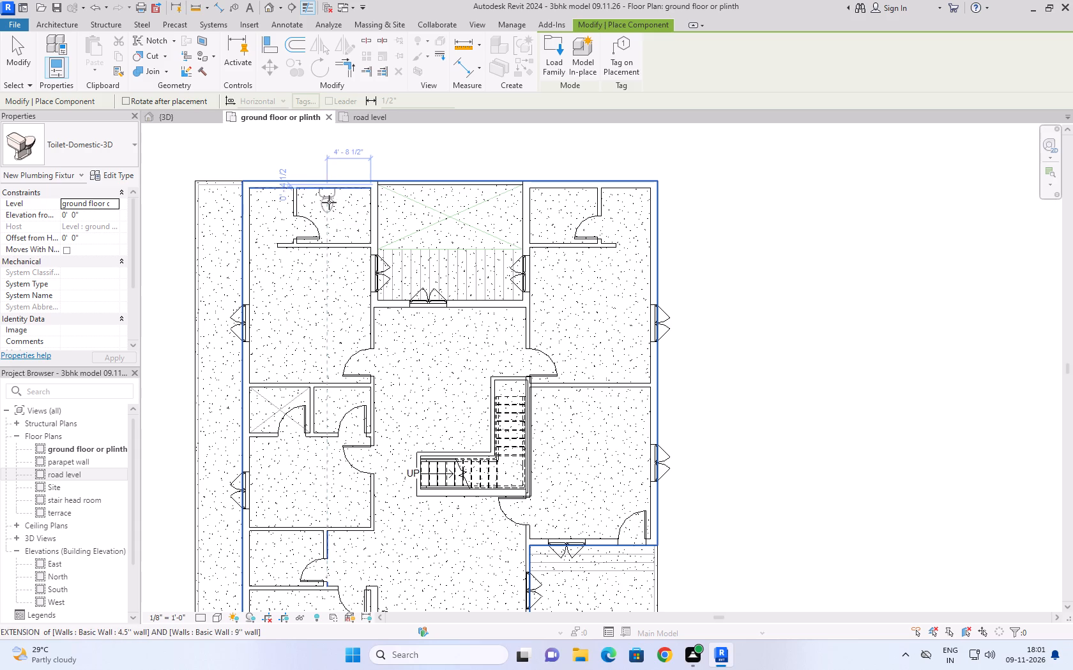
pyautogui.click(329, 202)
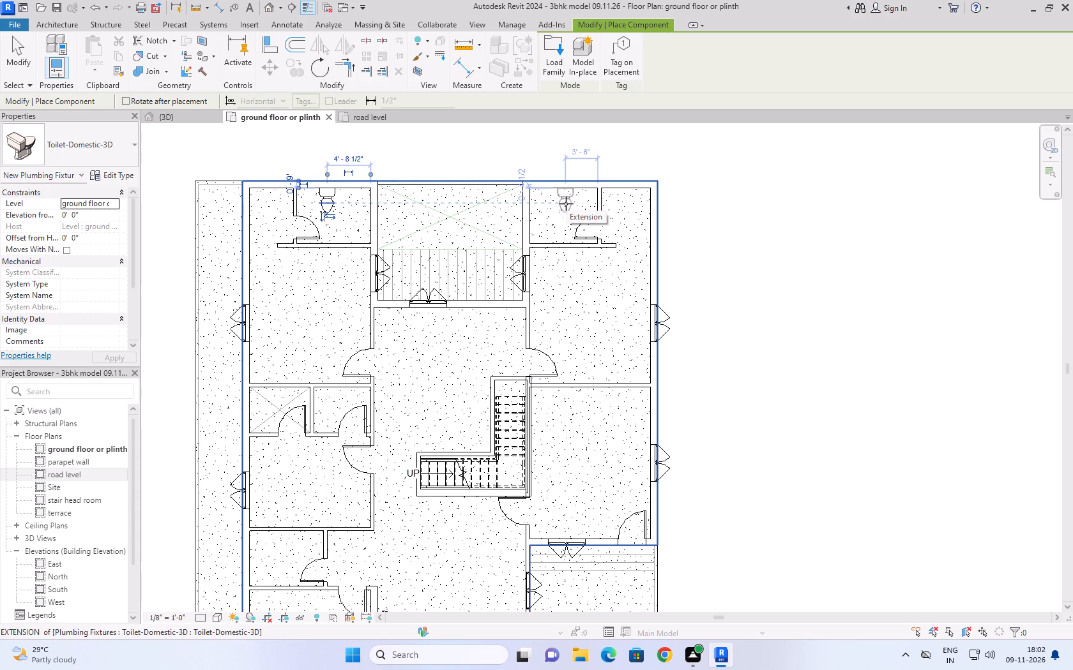
pyautogui.click(566, 204)
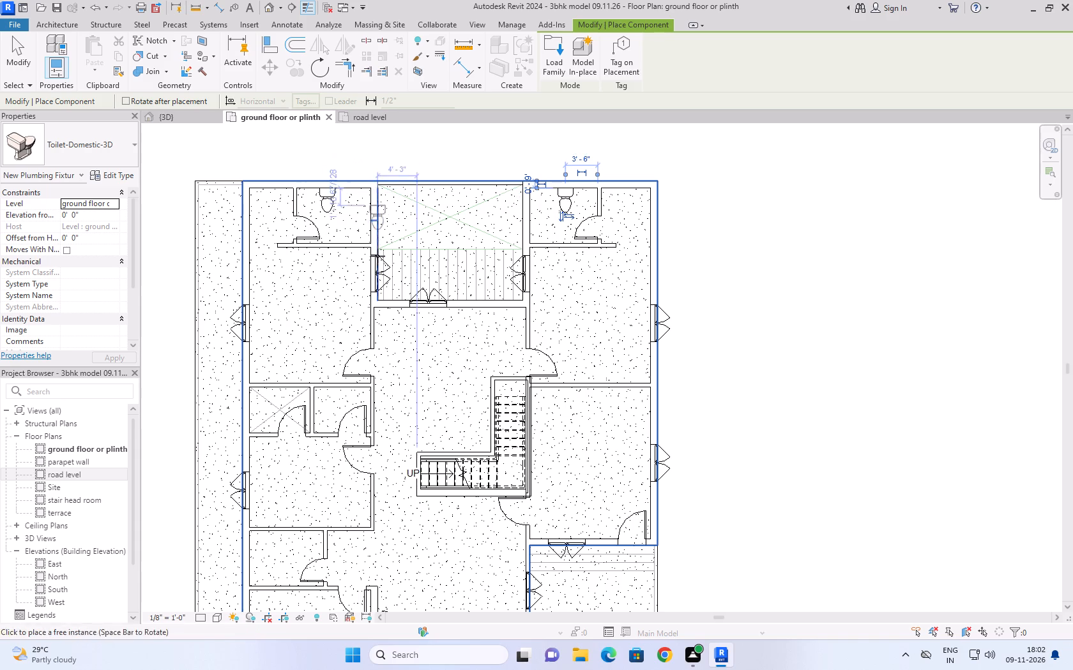
# Compare with the reference plan and place a Toilet-Domestic-3D against the kitchen-side wall of the front bedroom's bathroom on the ground floor plan.
pyautogui.scroll(-3, 482, 288)
pyautogui.click(363, 116)
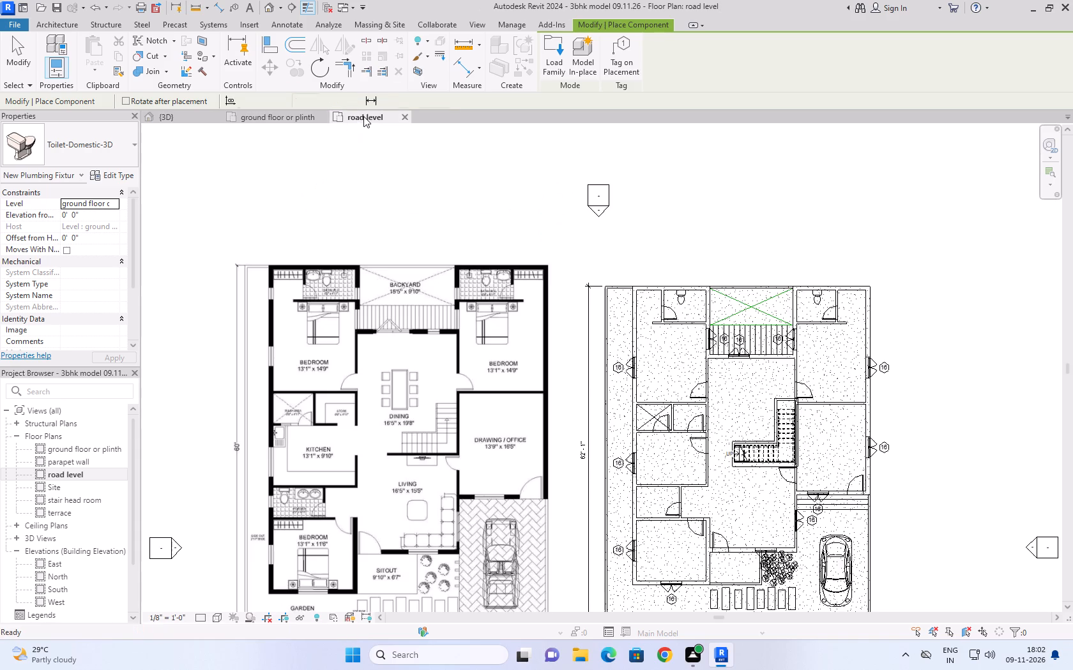
pyautogui.scroll(-3, 437, 308)
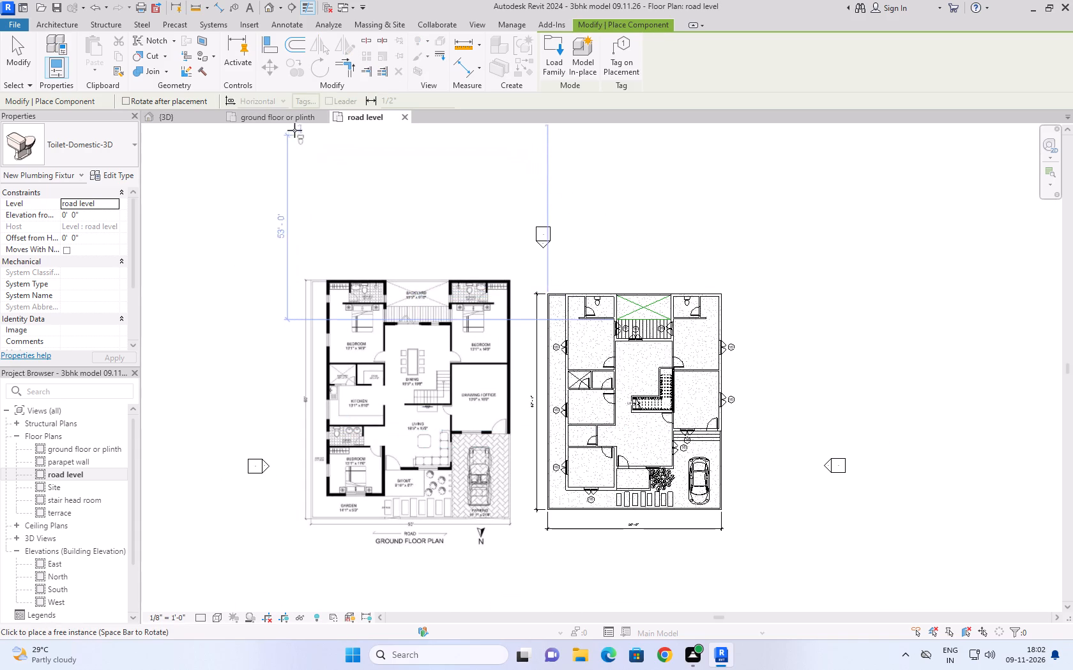
pyautogui.click(284, 115)
pyautogui.scroll(4, 358, 481)
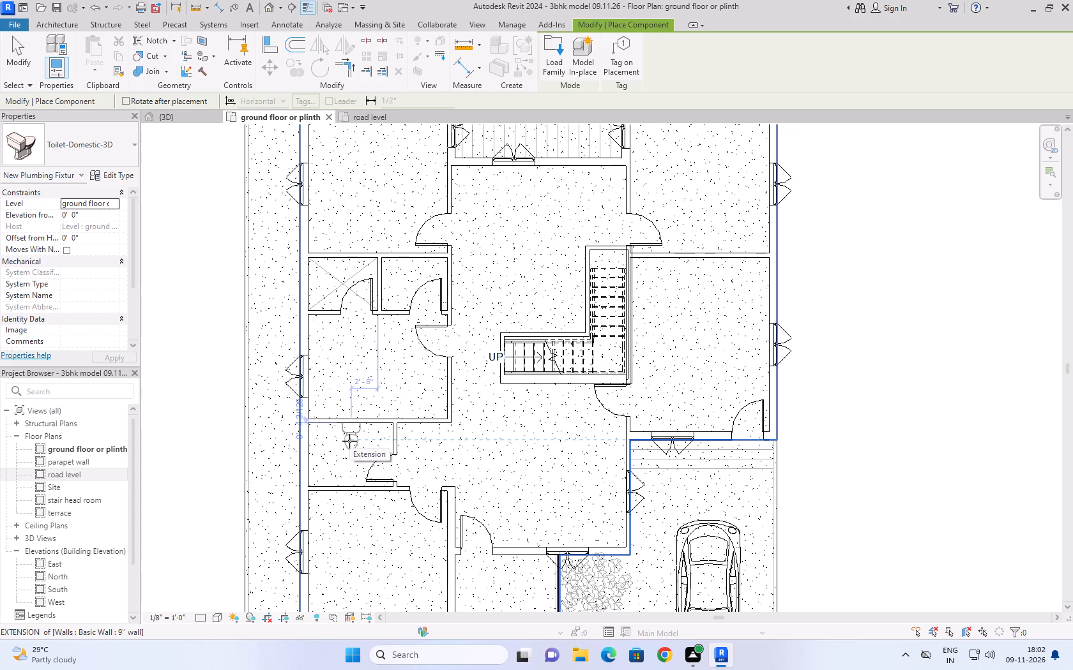
pyautogui.click(349, 441)
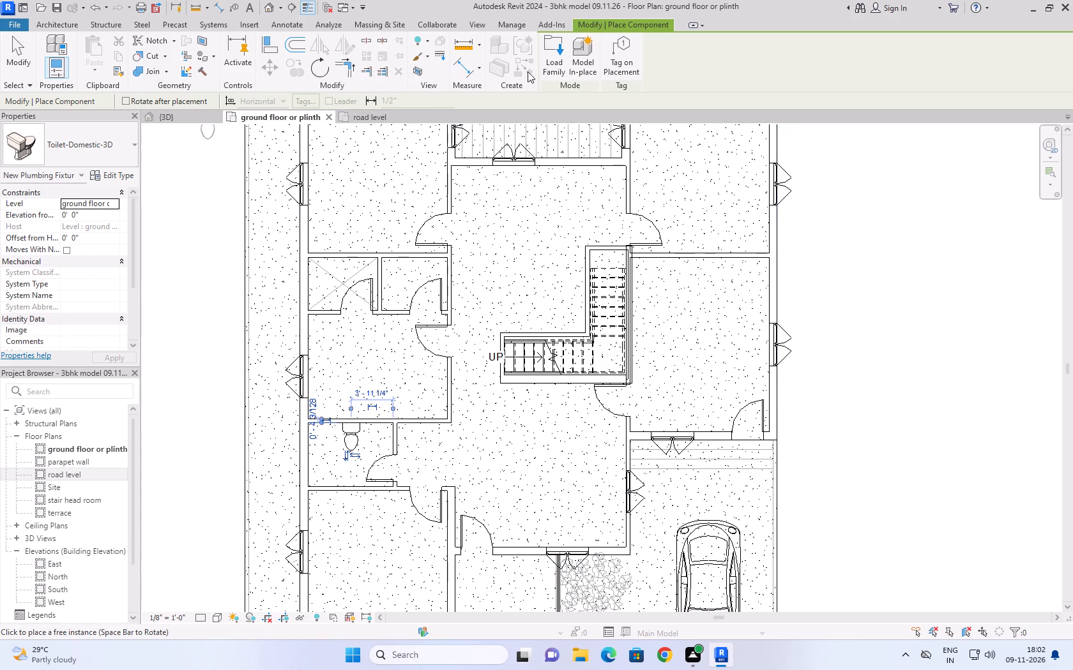
# Load the Sink Vanity-Square family from the library's plumbing Fixtures, Sinks folder.
pyautogui.click(549, 52)
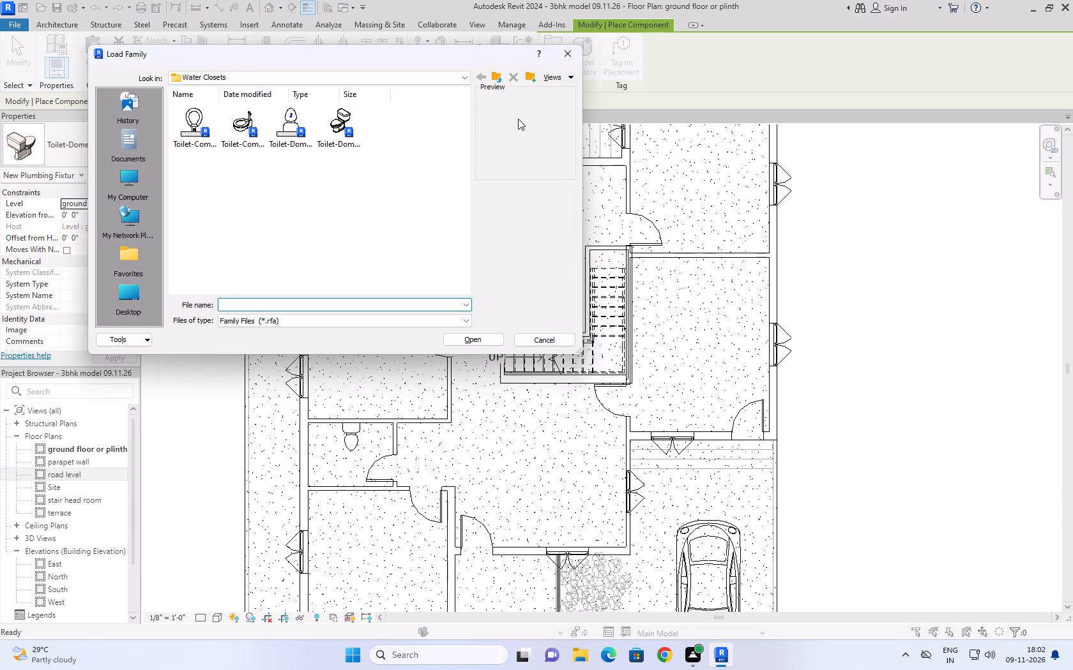
pyautogui.click(500, 82)
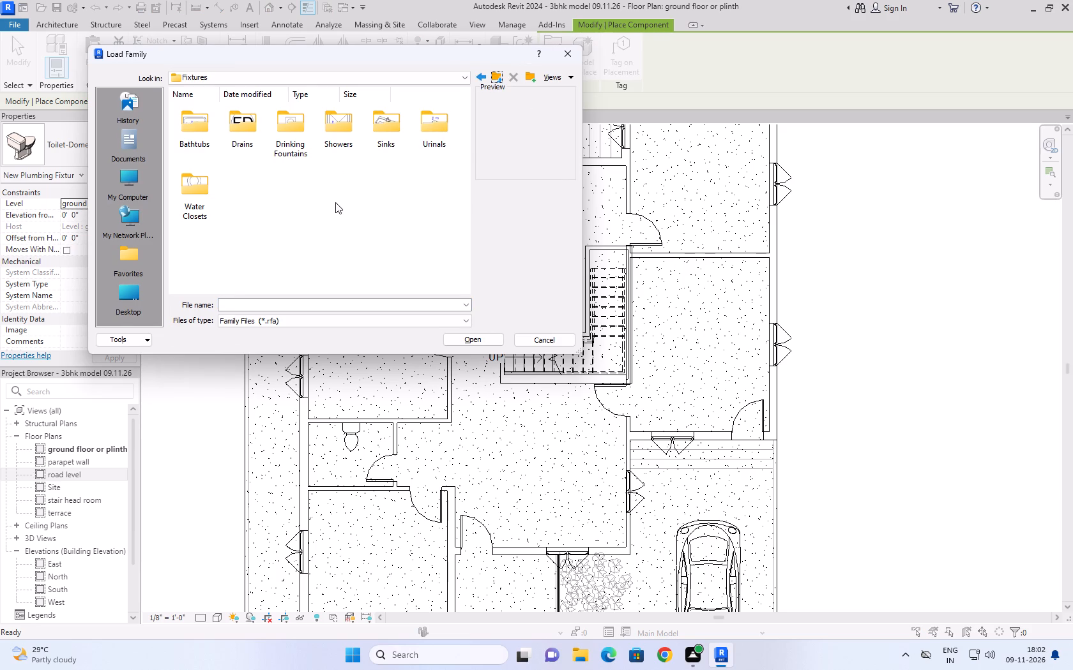
pyautogui.doubleClick(388, 145)
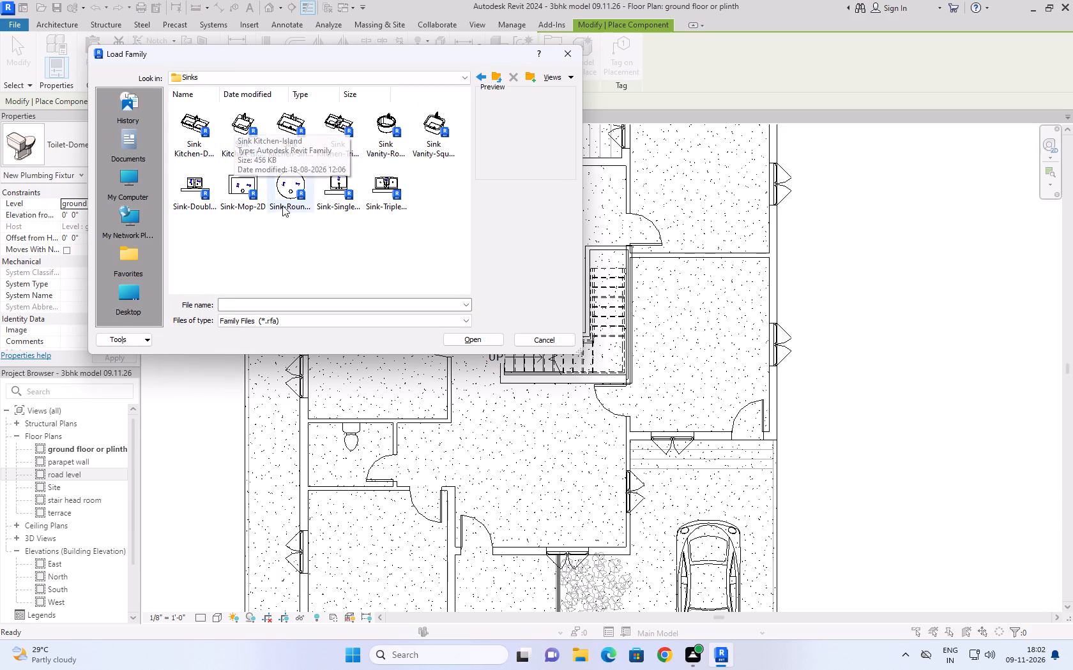
pyautogui.click(392, 129)
pyautogui.click(418, 123)
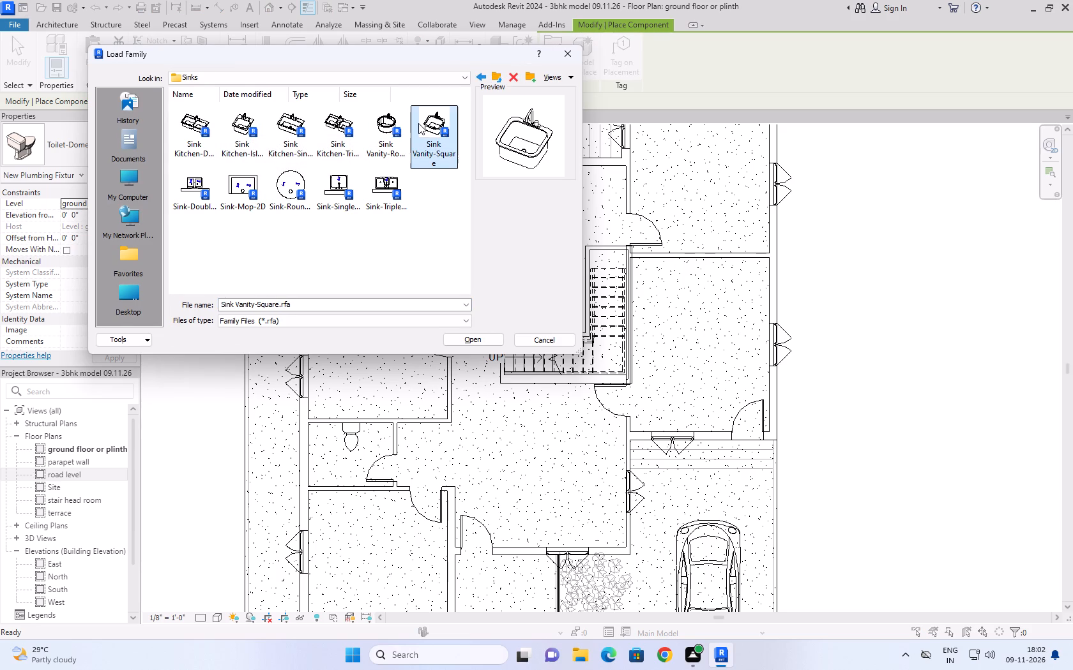
pyautogui.click(480, 339)
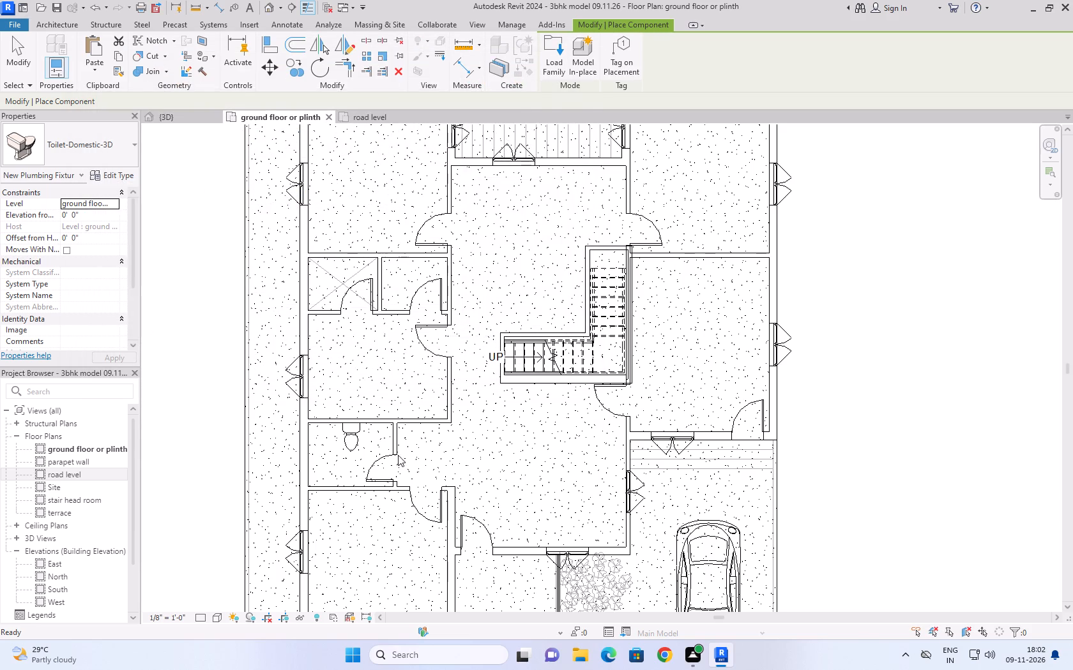
# Place a 20" x 18" Sink Vanity-Square beside the toilet in each of the three ground floor bathrooms.
pyautogui.scroll(-1, 434, 296)
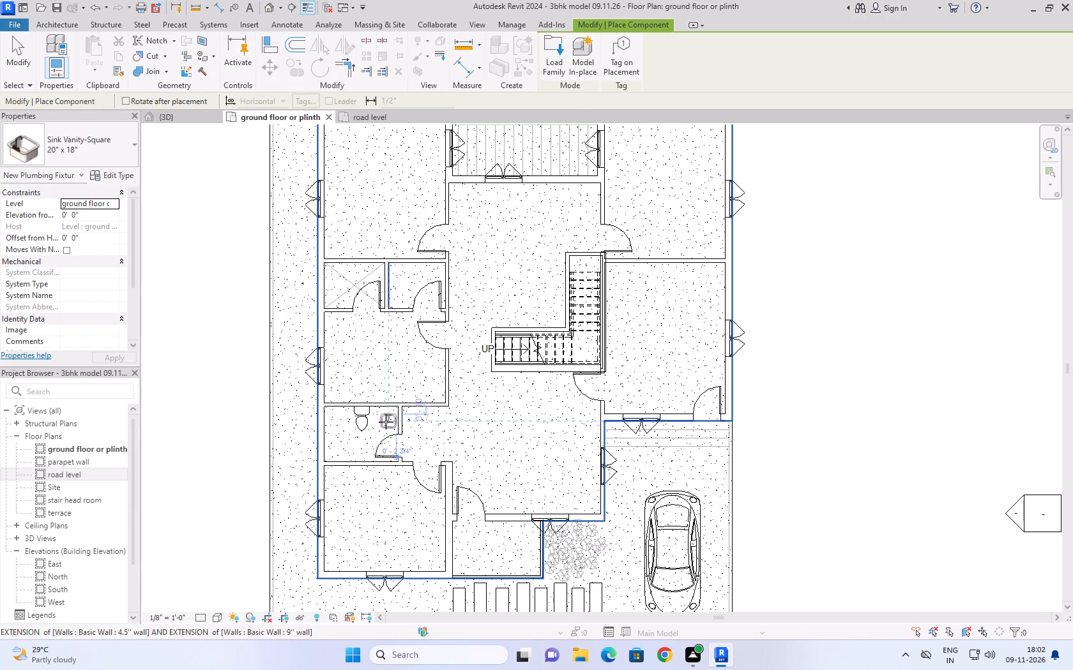
pyautogui.scroll(8, 384, 422)
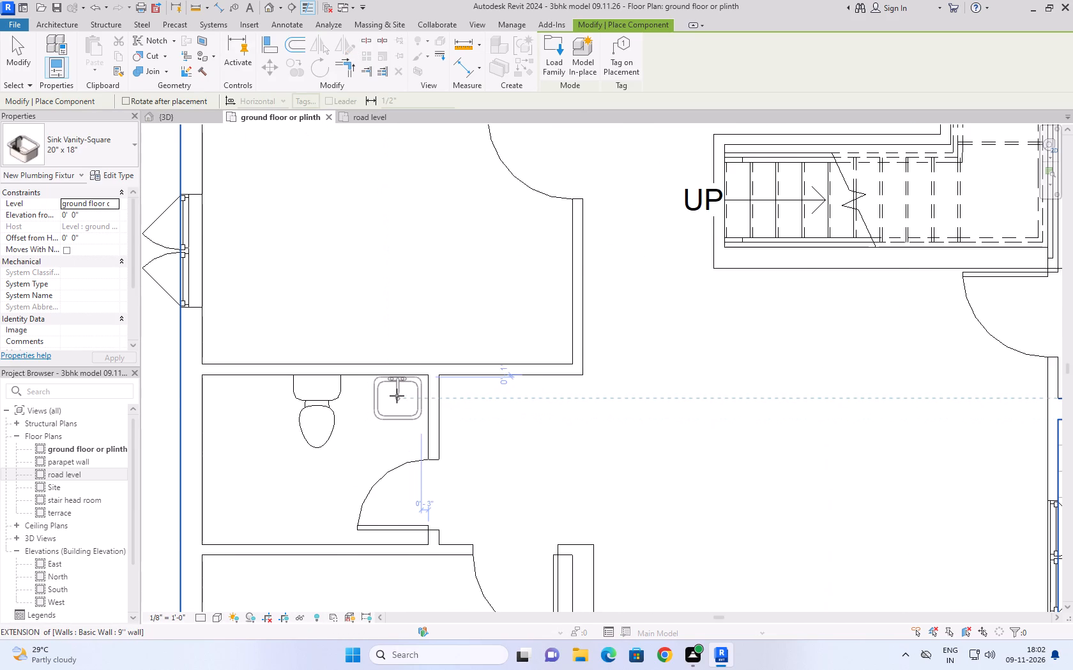
pyautogui.click(397, 396)
pyautogui.scroll(-11, 430, 399)
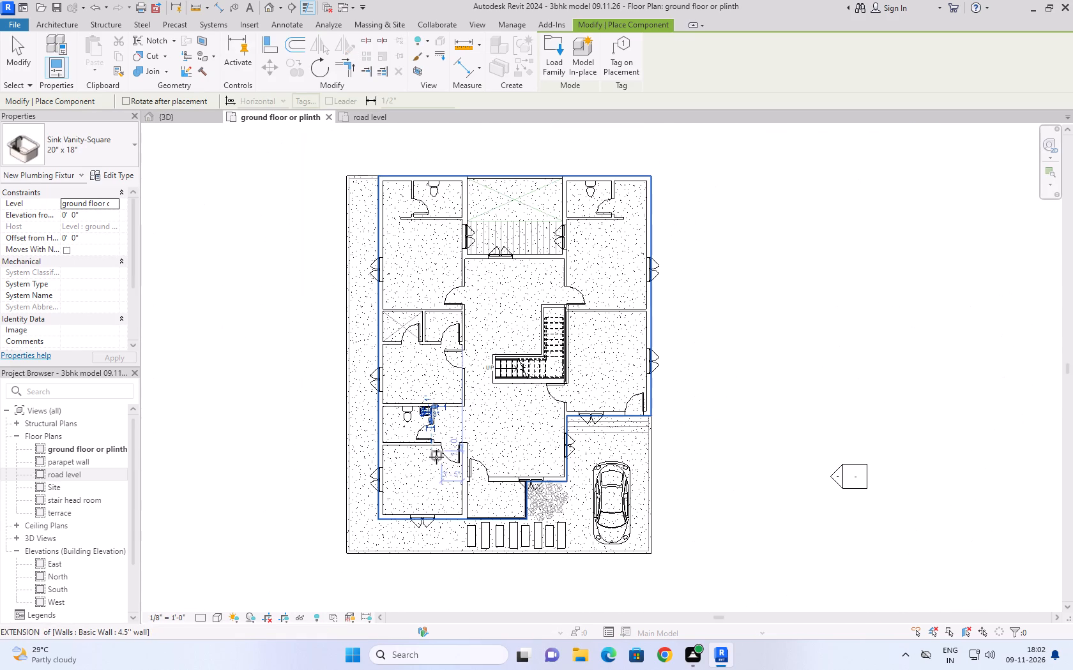
pyautogui.scroll(5, 416, 190)
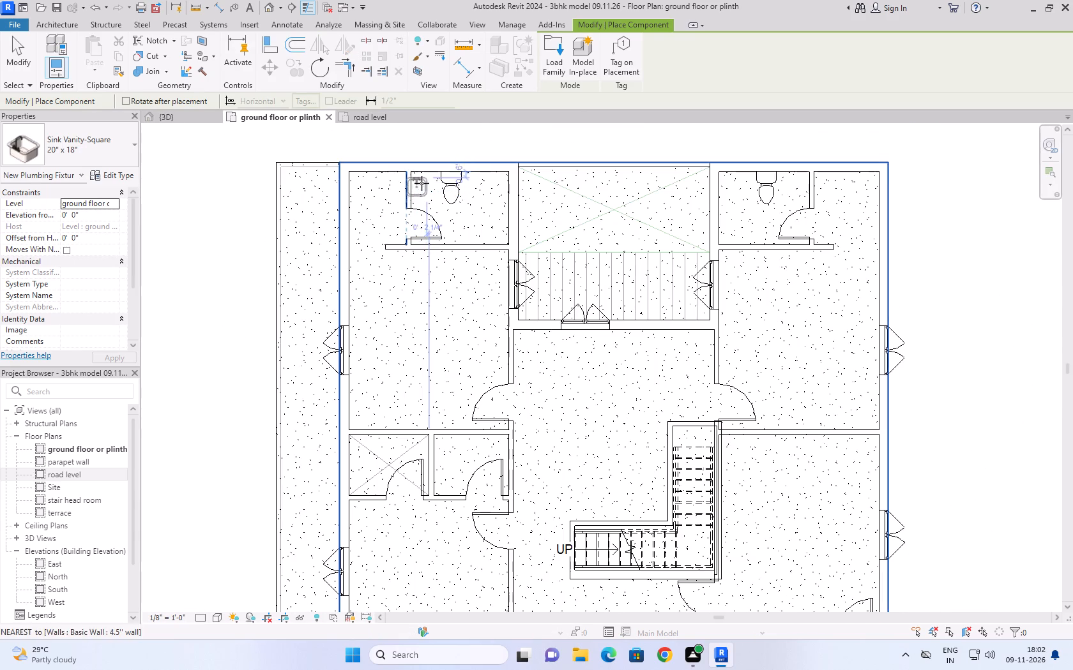
pyautogui.click(424, 179)
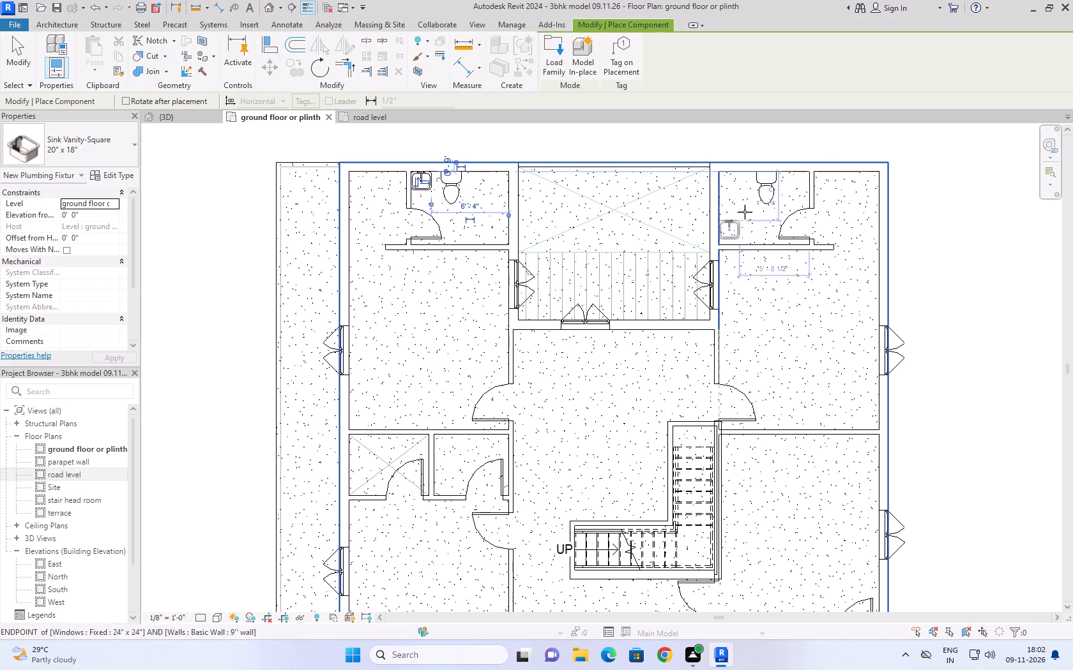
pyautogui.click(800, 180)
# Inspect the toilets and sinks in 3D through the selected terrace slab, then return to the road level reference plan.
pyautogui.scroll(-4, 719, 302)
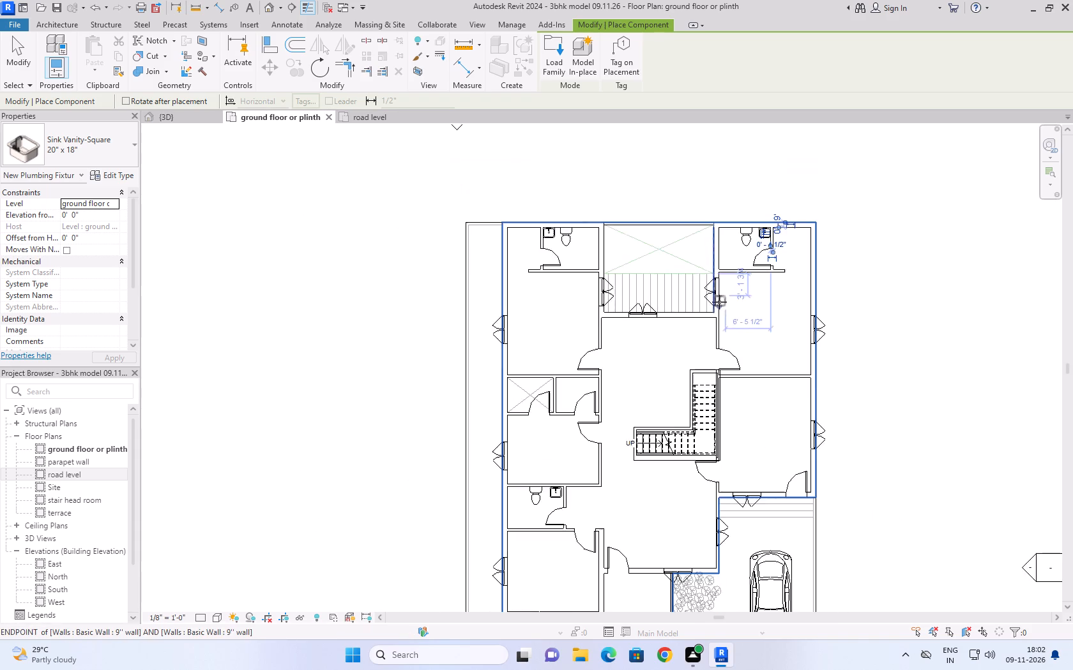
pyautogui.scroll(-4, 713, 309)
pyautogui.click(197, 113)
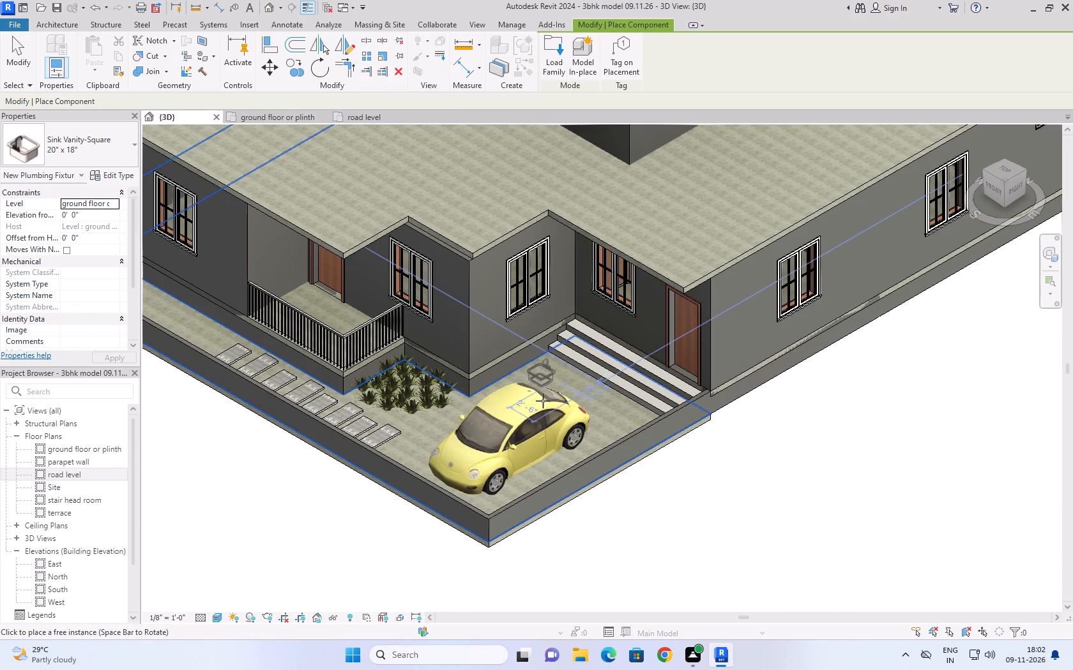
pyautogui.scroll(-4, 547, 398)
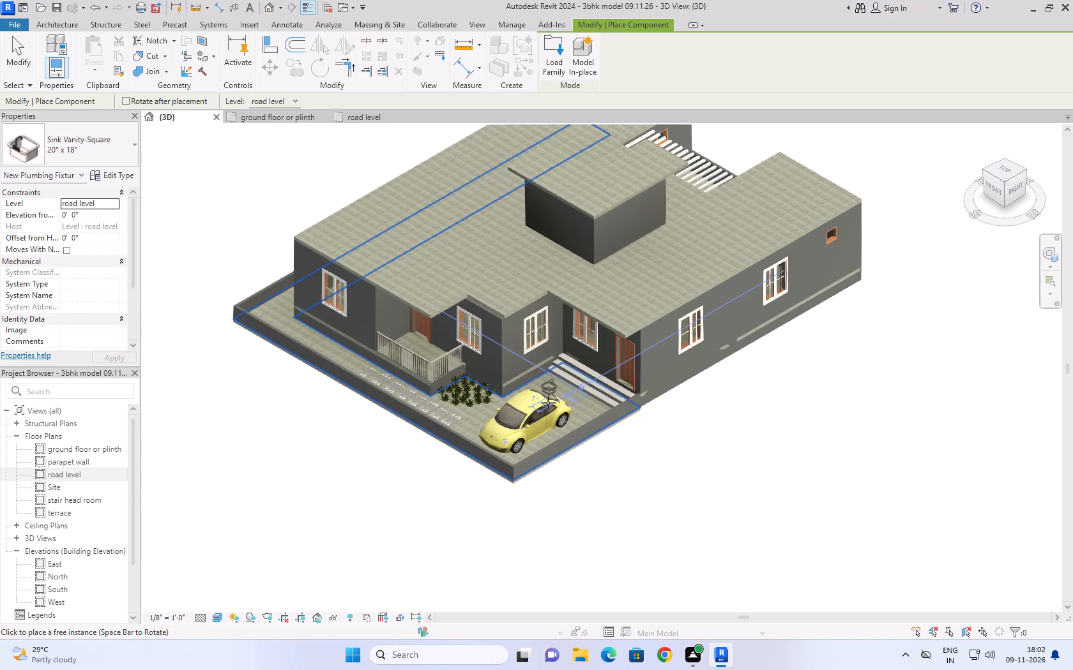
pyautogui.click(13, 43)
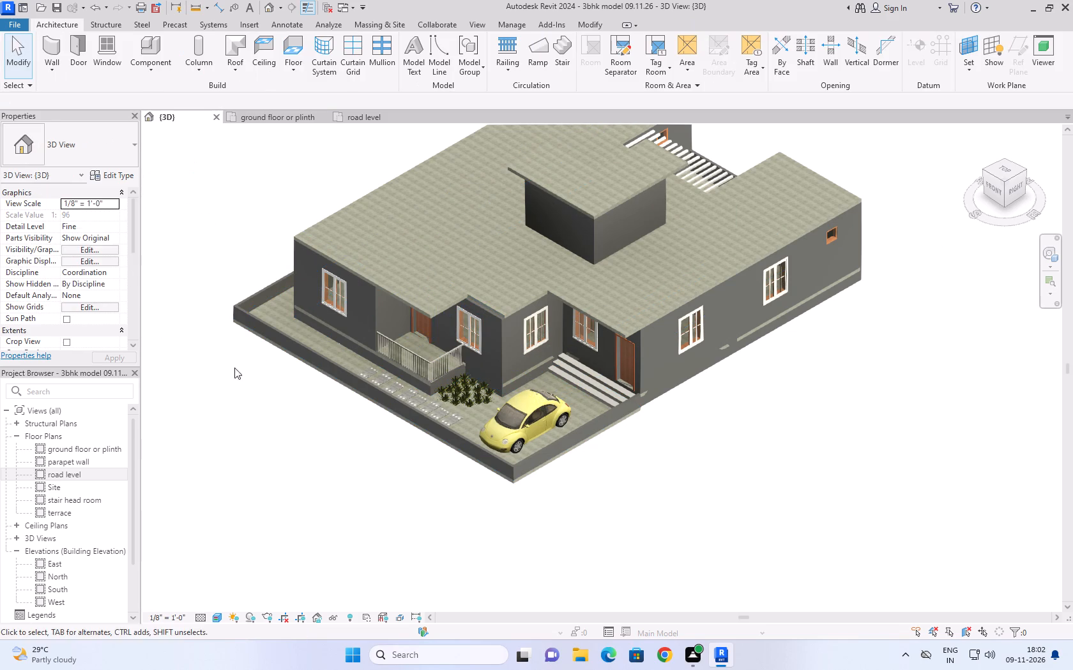
pyautogui.click(415, 304)
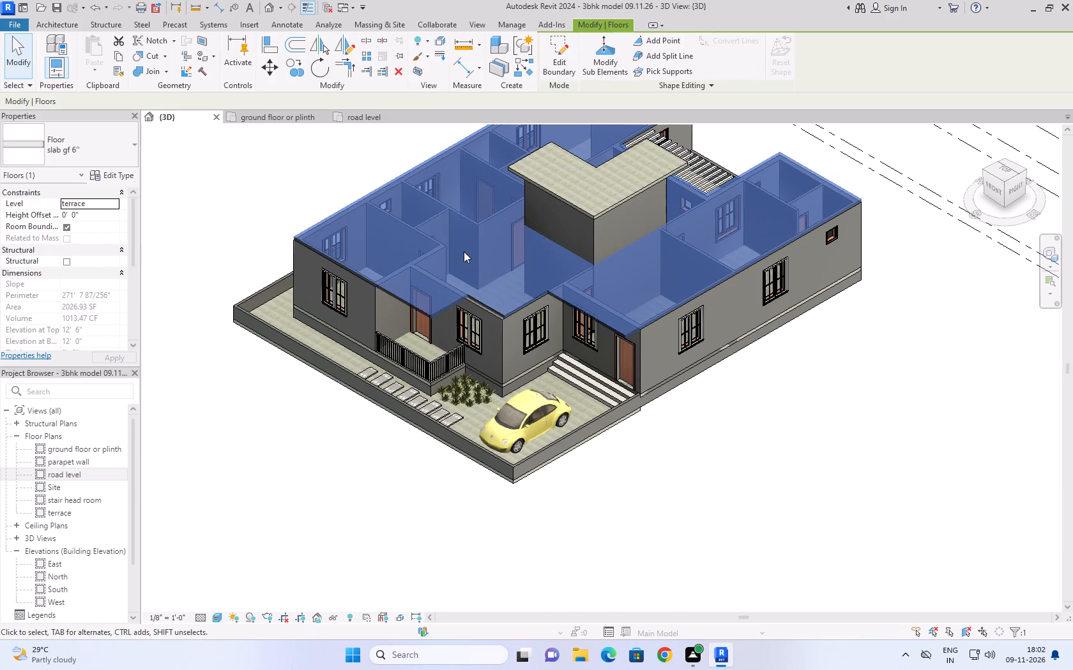
pyautogui.keyDown('shift'); pyautogui.moveTo(465, 251); pyautogui.dragTo(546, 484, button='middle'); pyautogui.keyUp('shift')
pyautogui.keyDown('shift'); pyautogui.scroll(-1, 472, 278); pyautogui.keyUp('shift')
pyautogui.keyDown('shift'); pyautogui.scroll(1, 546, 484); pyautogui.keyUp('shift')
pyautogui.moveTo(527, 265); pyautogui.dragTo(436, 425, button='middle')
pyautogui.scroll(-1, 527, 265)
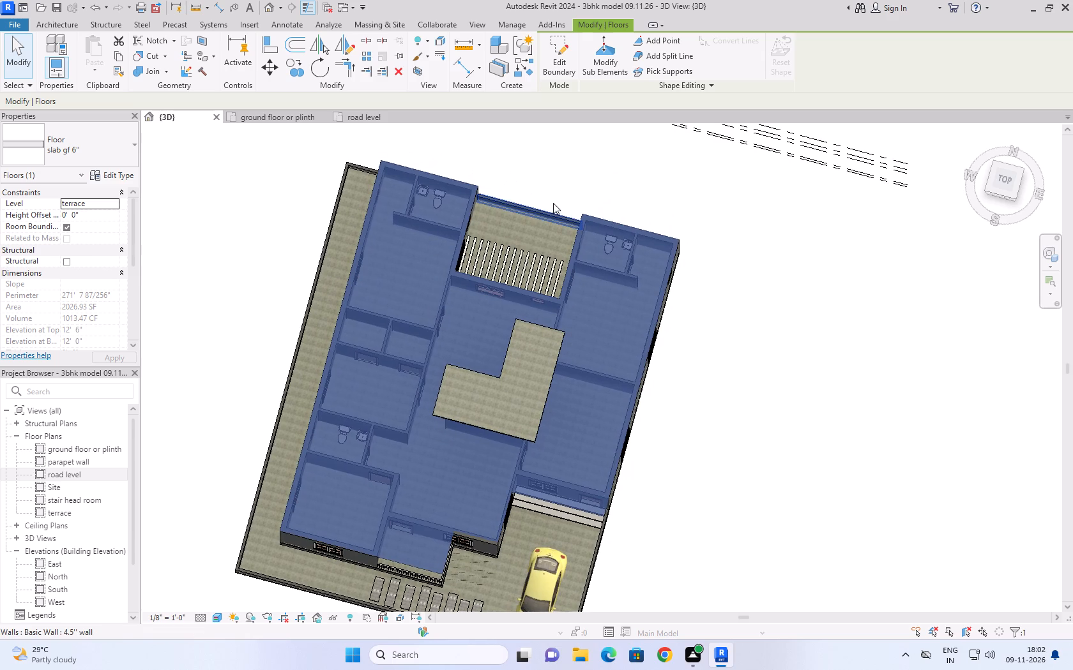
pyautogui.click(348, 115)
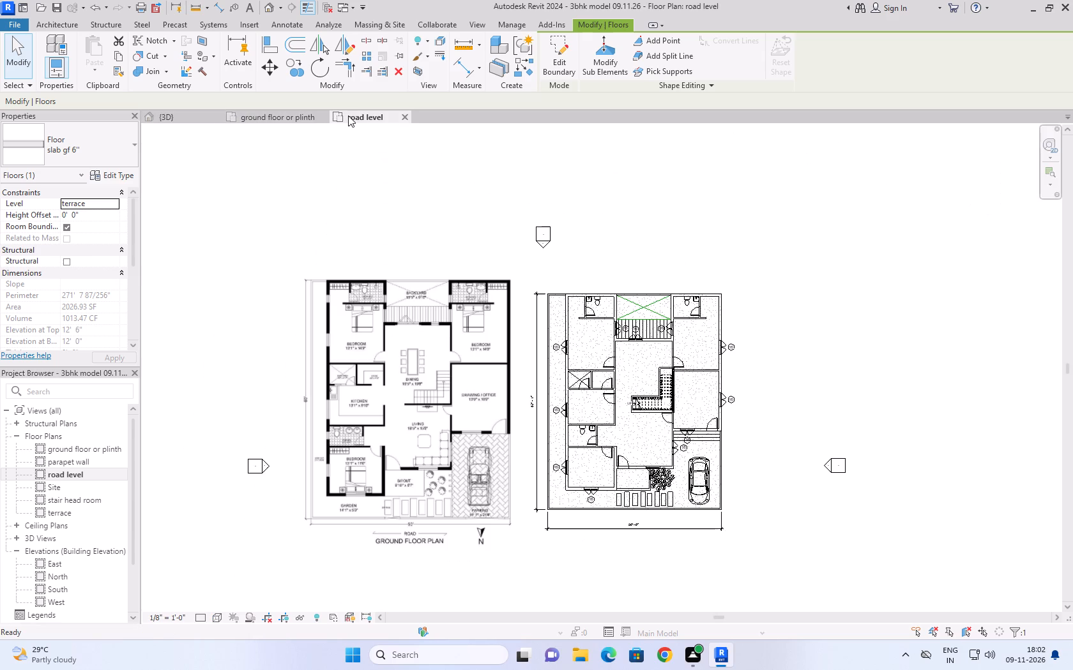
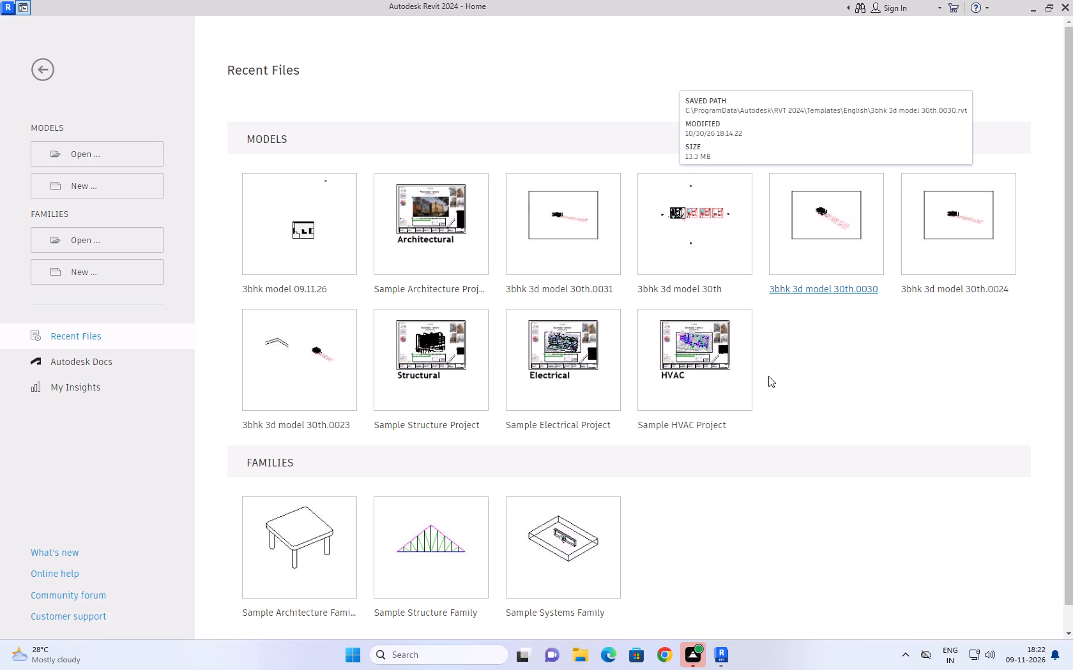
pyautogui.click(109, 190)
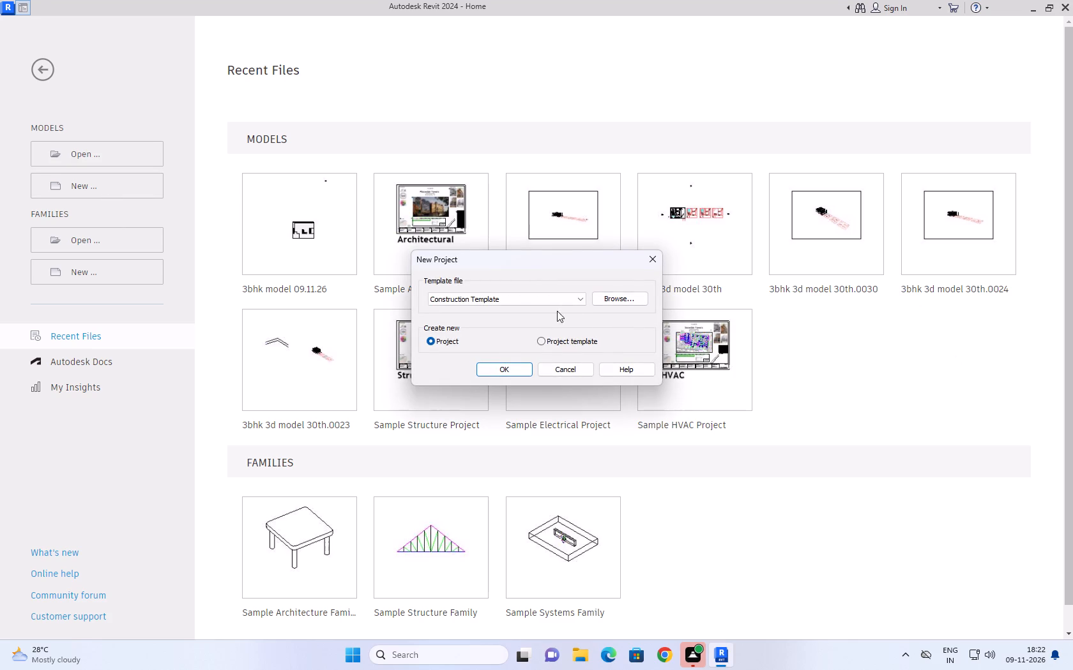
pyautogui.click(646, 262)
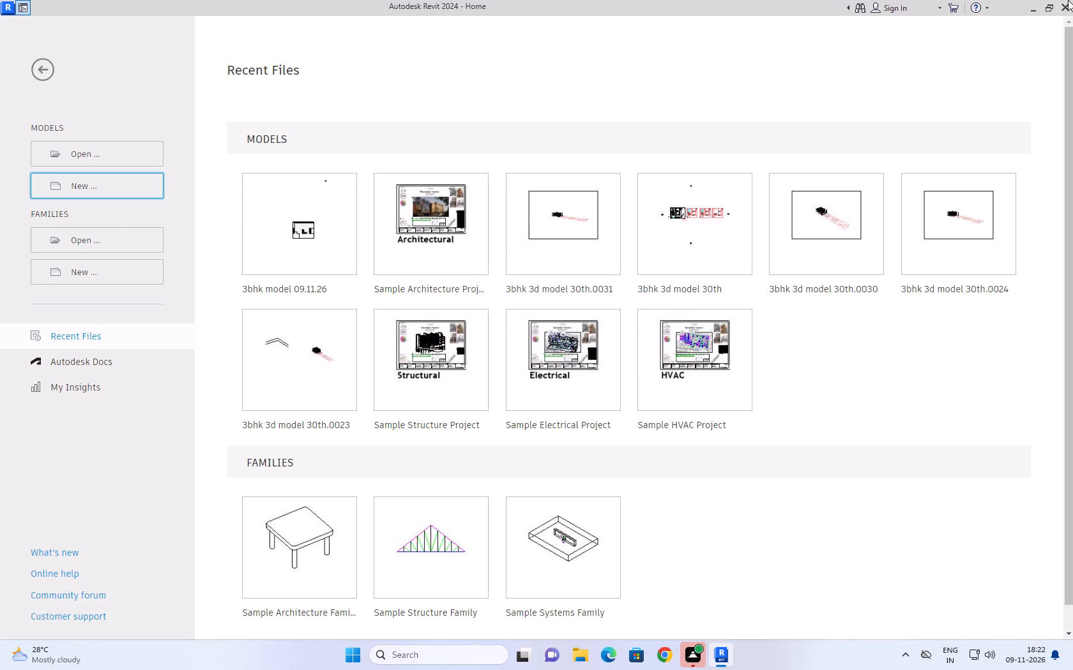
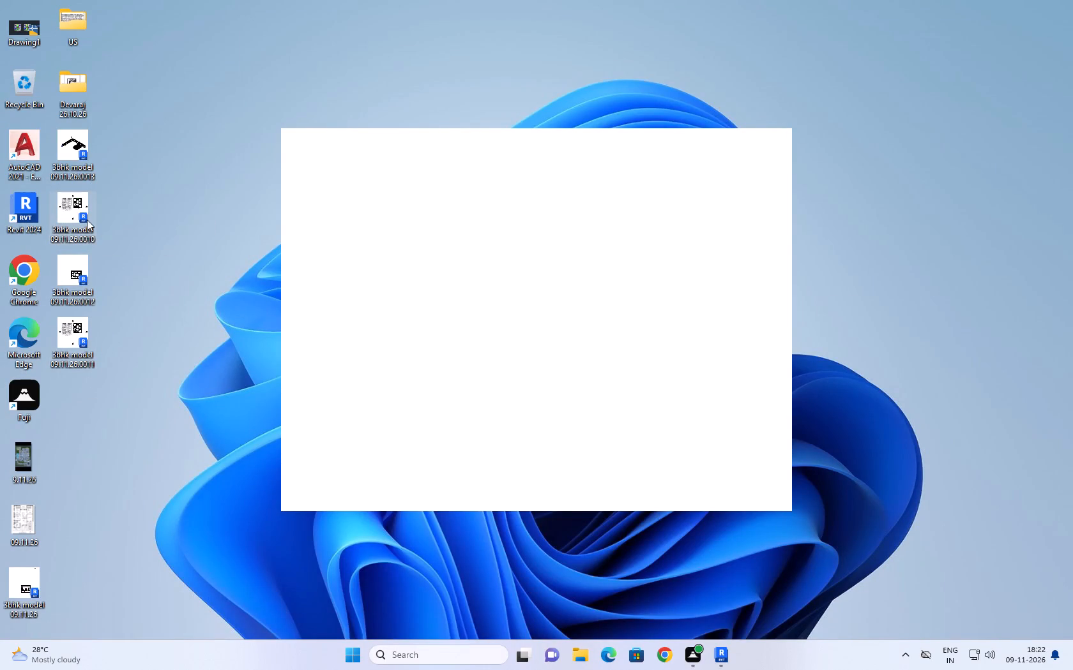
# Open the model file 3bhk model 09.11.26.0013 from the desktop and switch to Revit.
pyautogui.click(80, 161)
pyautogui.rightClick(80, 161)
pyautogui.click(112, 198)
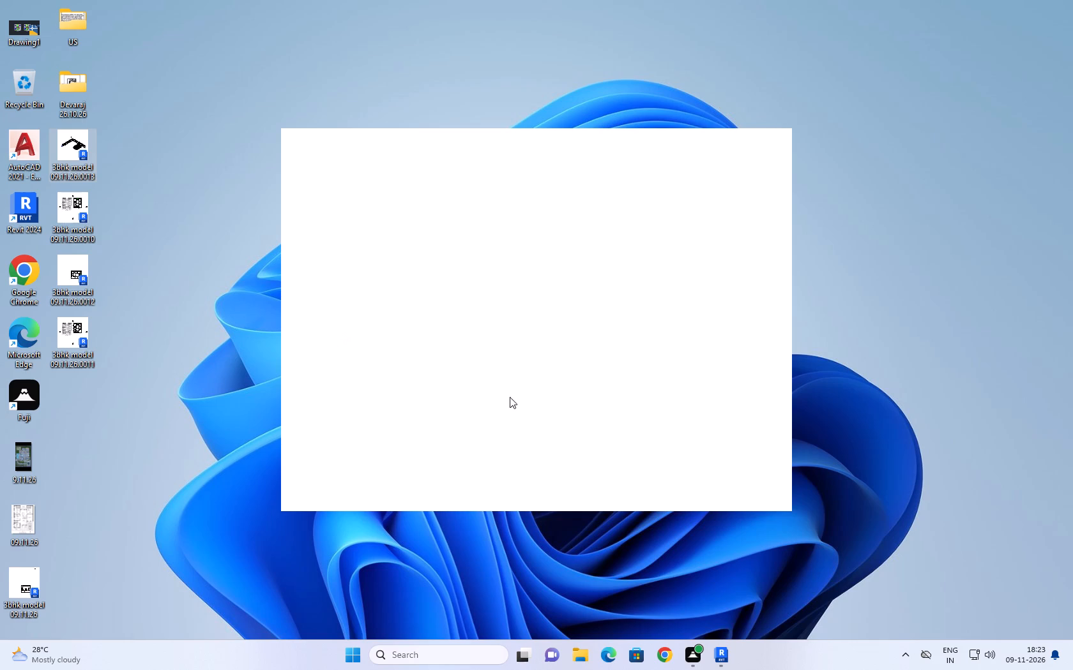
pyautogui.click(716, 659)
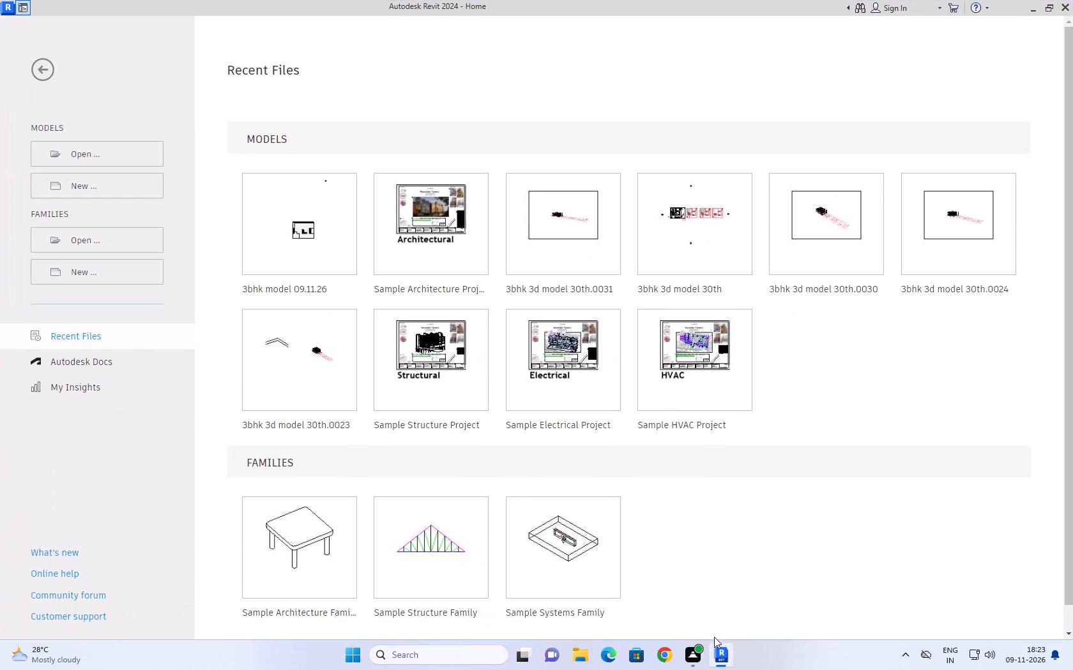
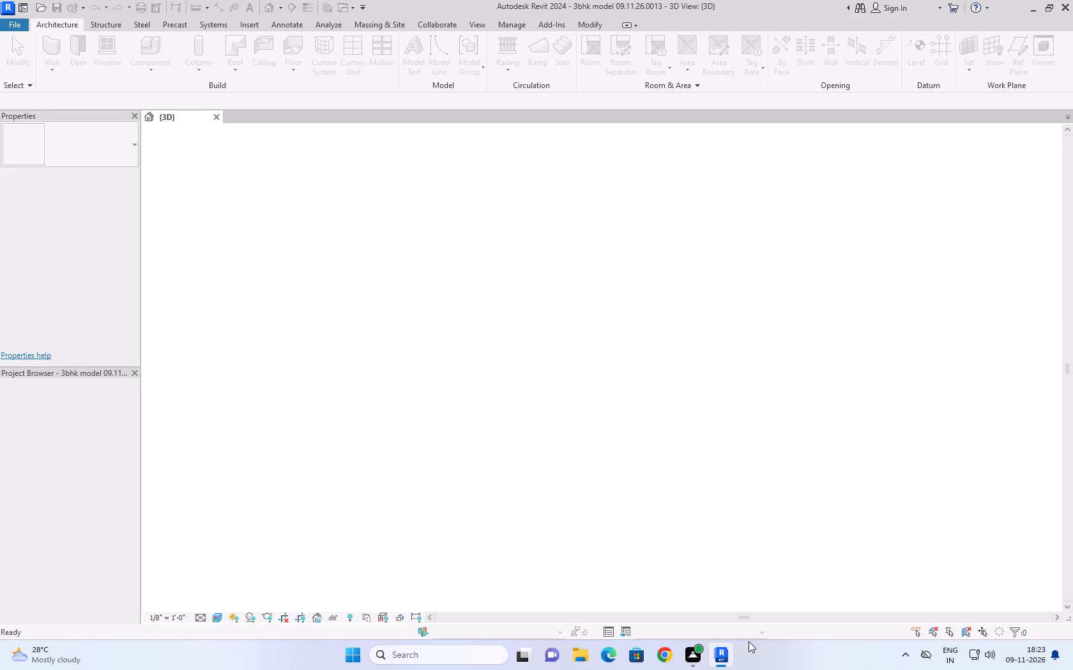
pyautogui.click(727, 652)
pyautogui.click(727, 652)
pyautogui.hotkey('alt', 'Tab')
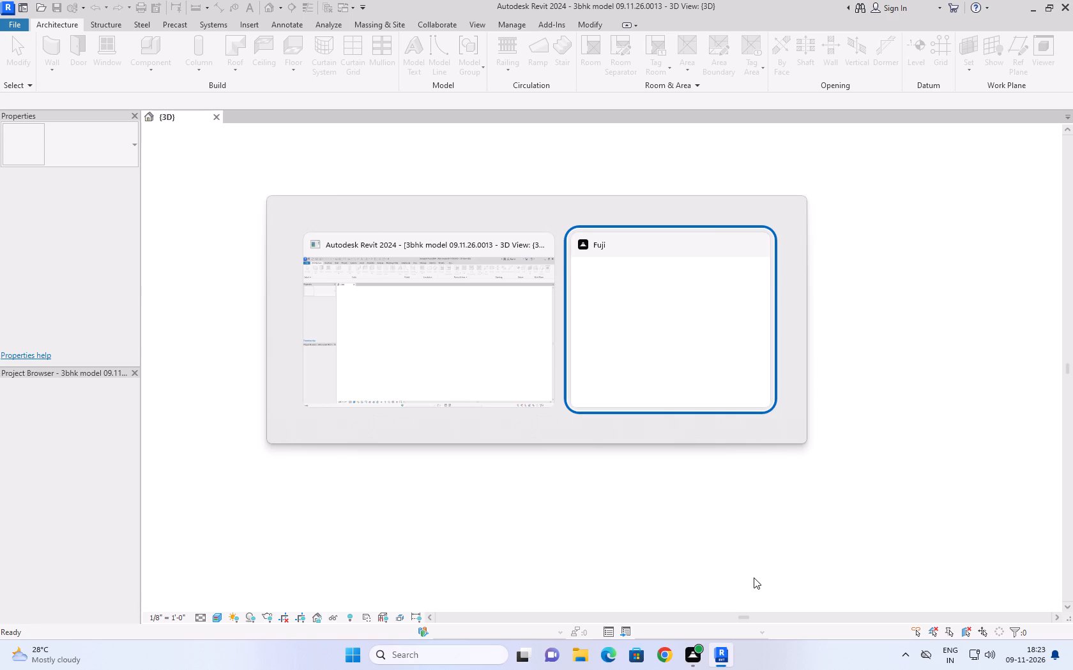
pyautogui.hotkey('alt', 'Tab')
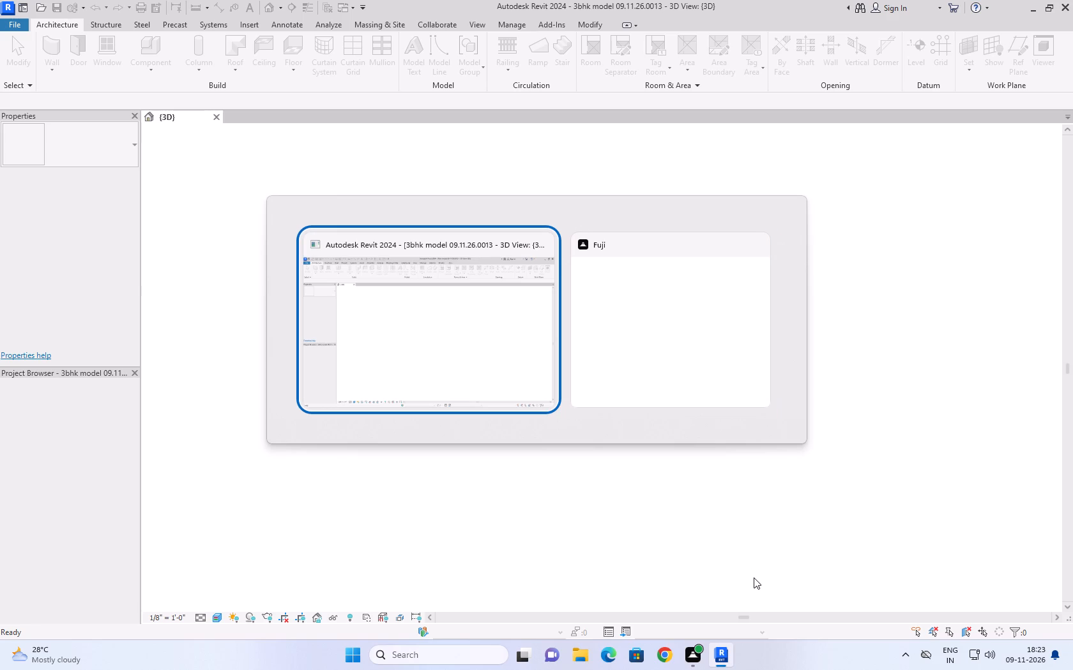
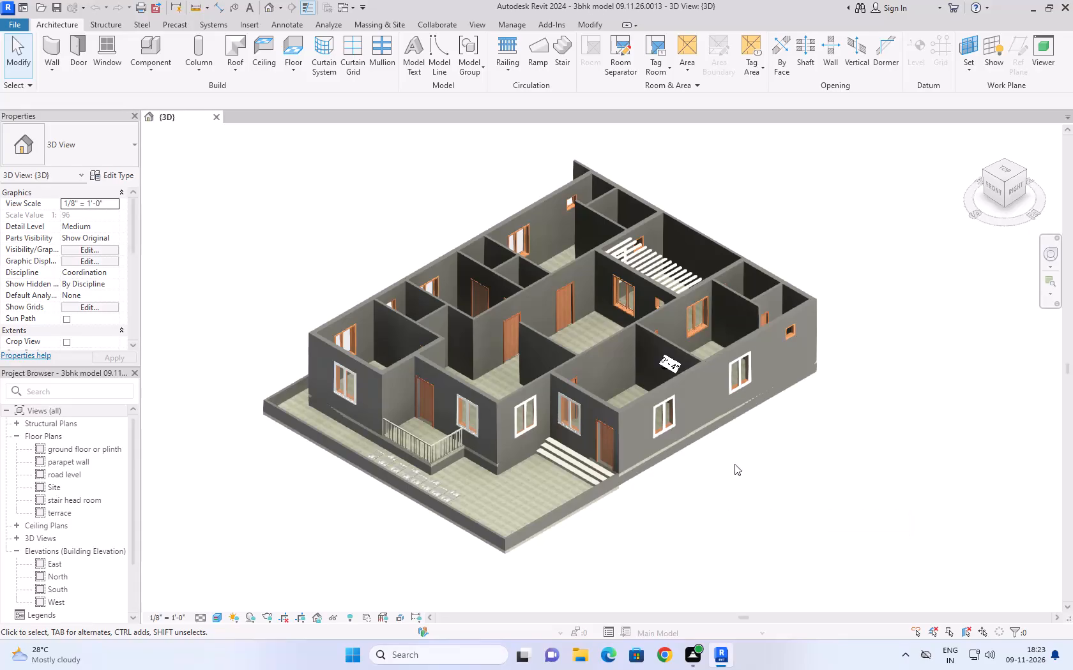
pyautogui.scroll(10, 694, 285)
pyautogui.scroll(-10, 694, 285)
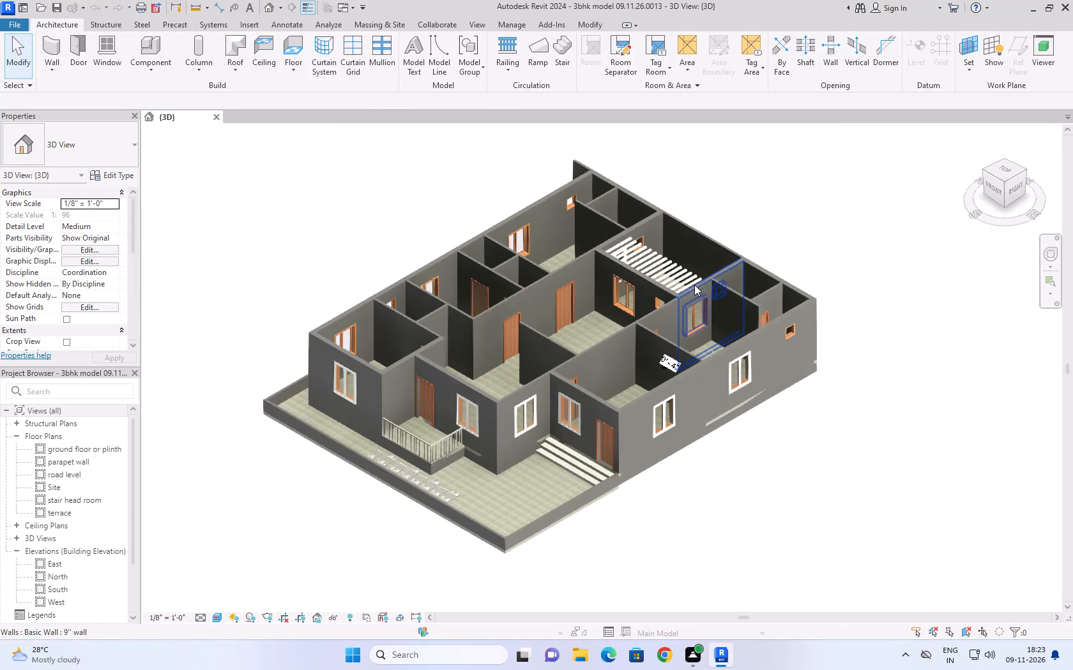
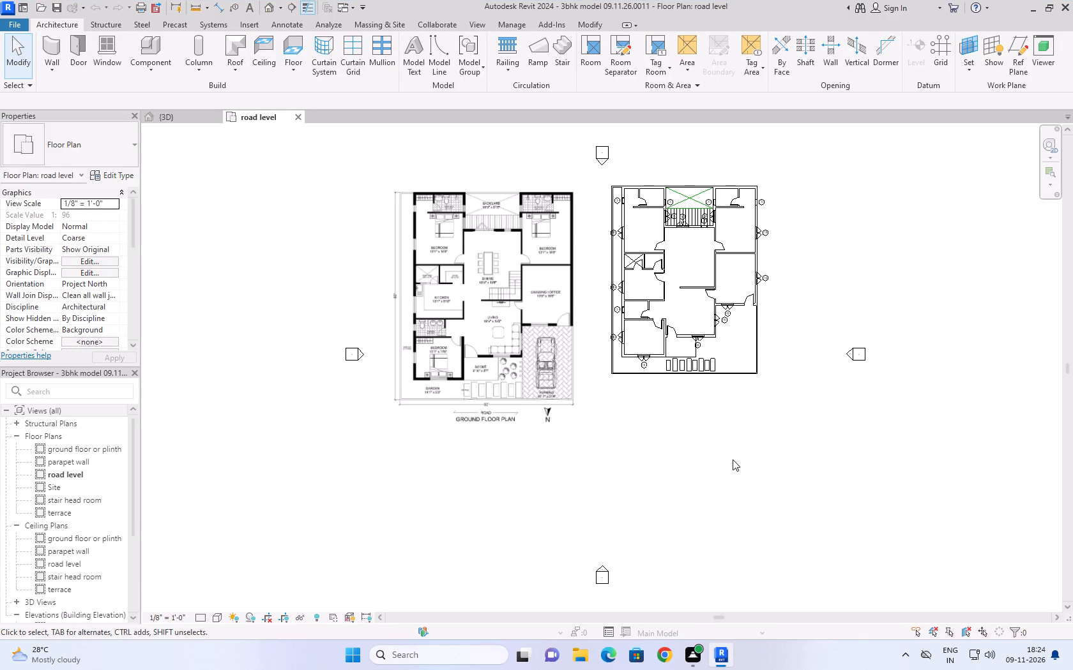
# Switch from the road level floor plan to the {3D} view of the house model.
pyautogui.click(179, 116)
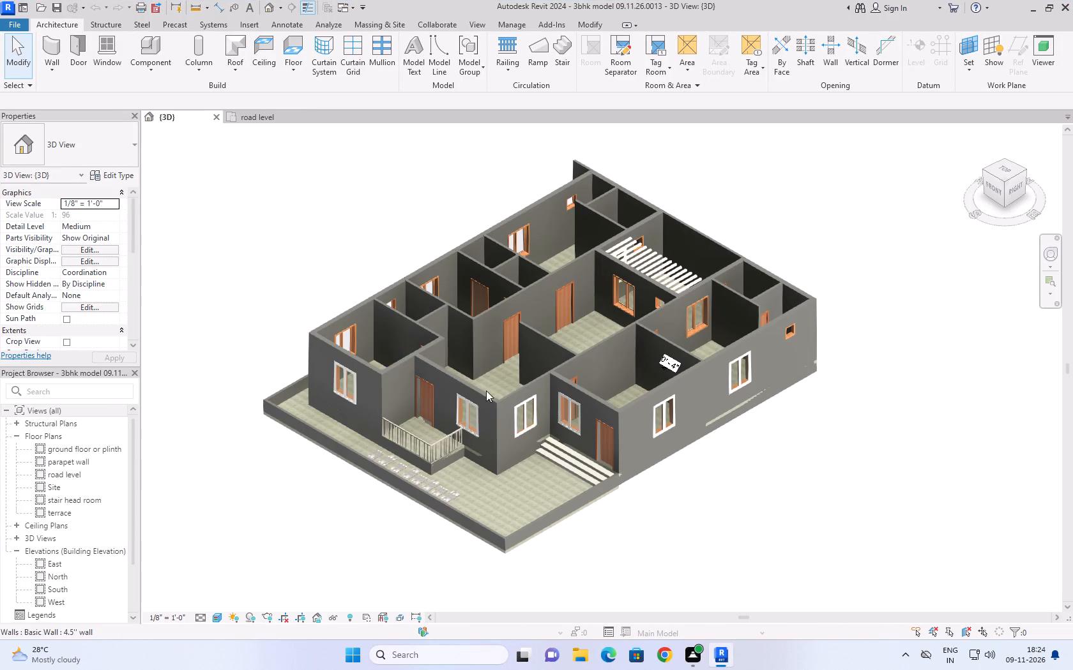
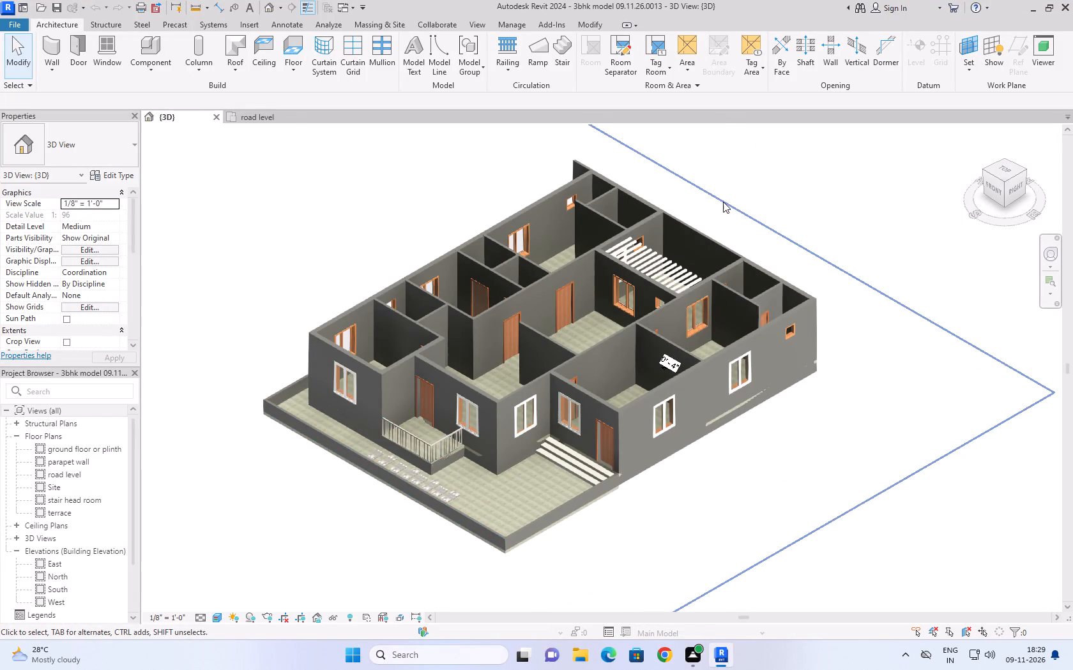
# Close Revit together with the open project 3bhk model 09.11.26.0013.
pyautogui.click(857, 227)
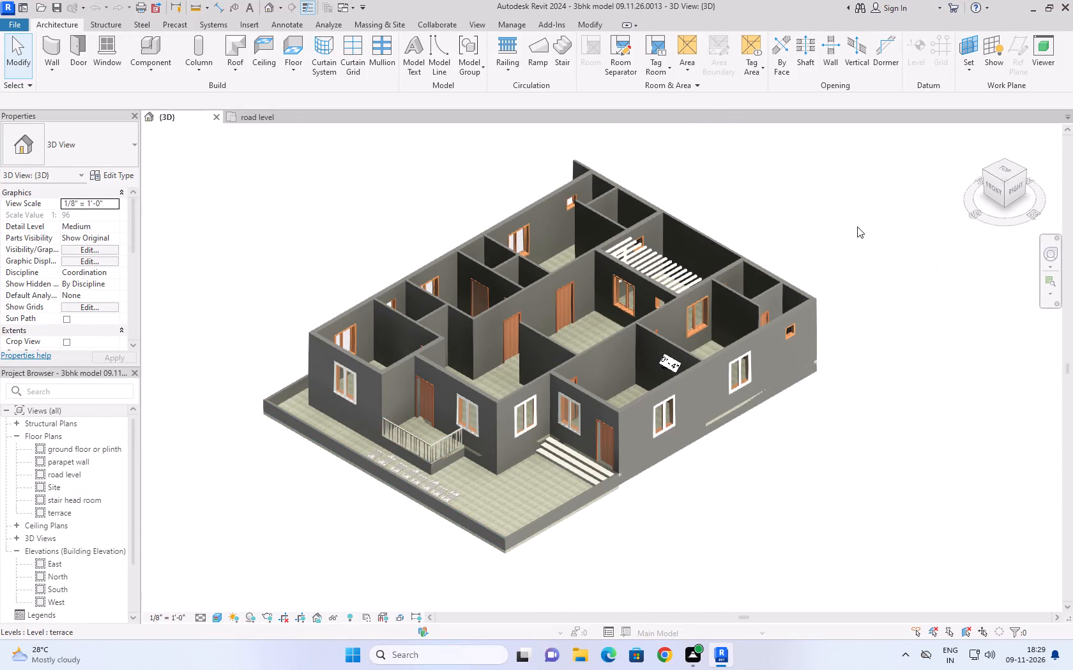
pyautogui.click(1067, 8)
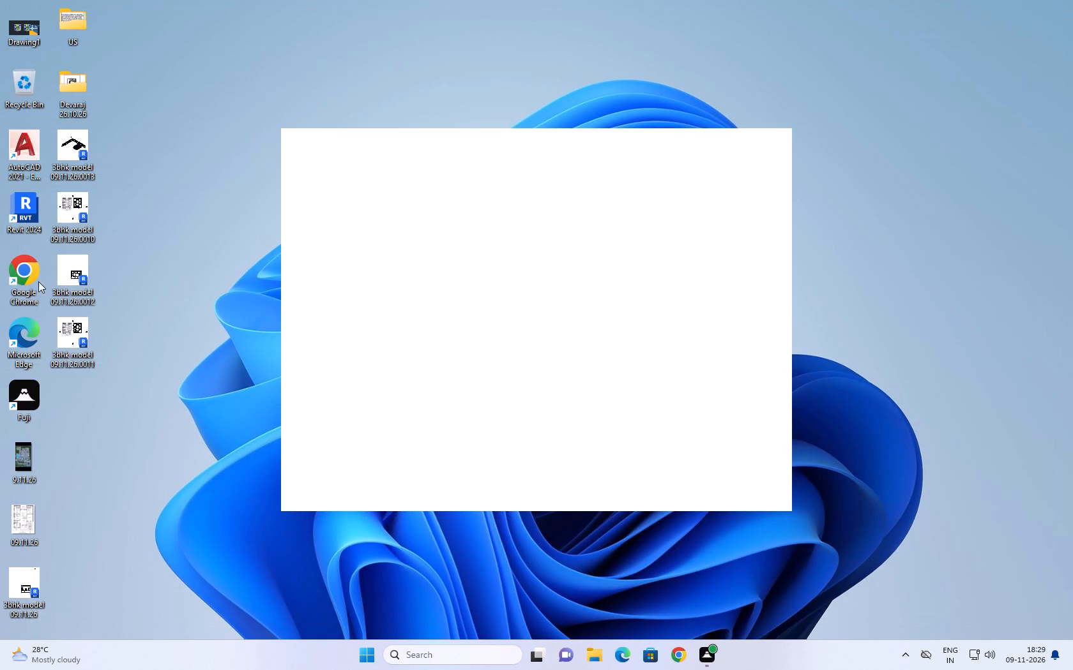
pyautogui.click(142, 281)
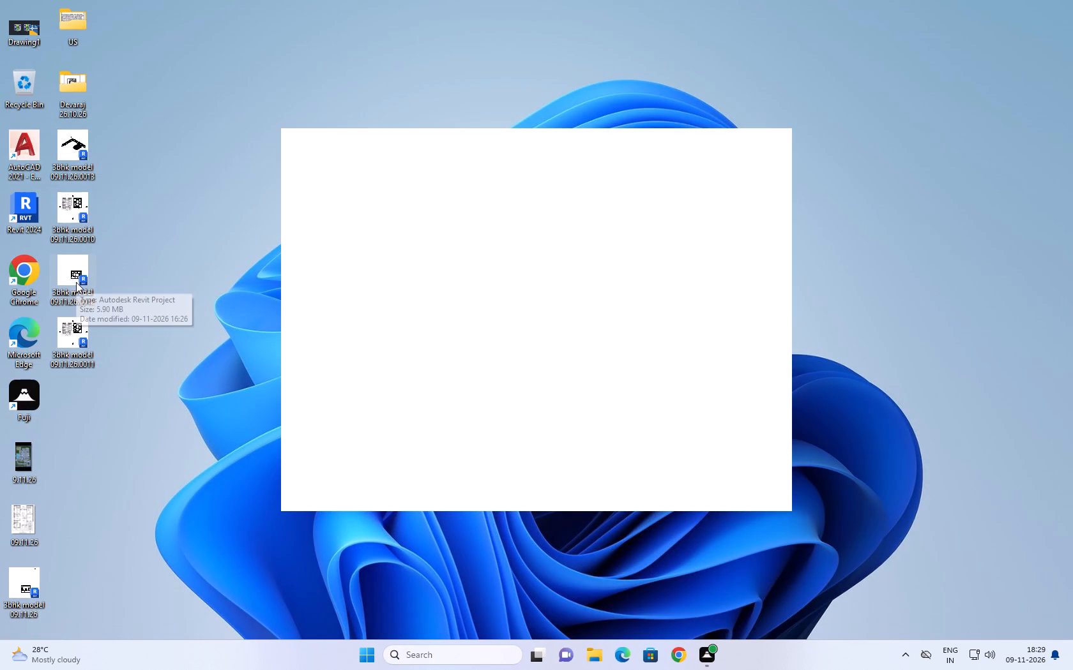
# Open the project file 3bhk model 09.11.26.0012 from the desktop in Revit.
pyautogui.doubleClick(73, 283)
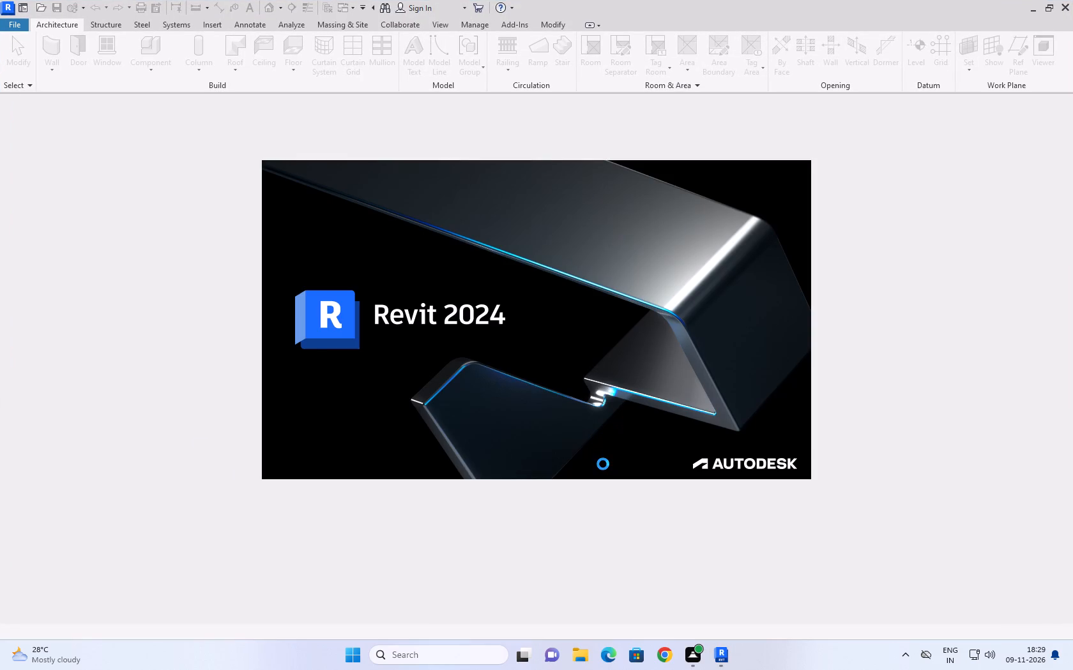
pyautogui.click(722, 653)
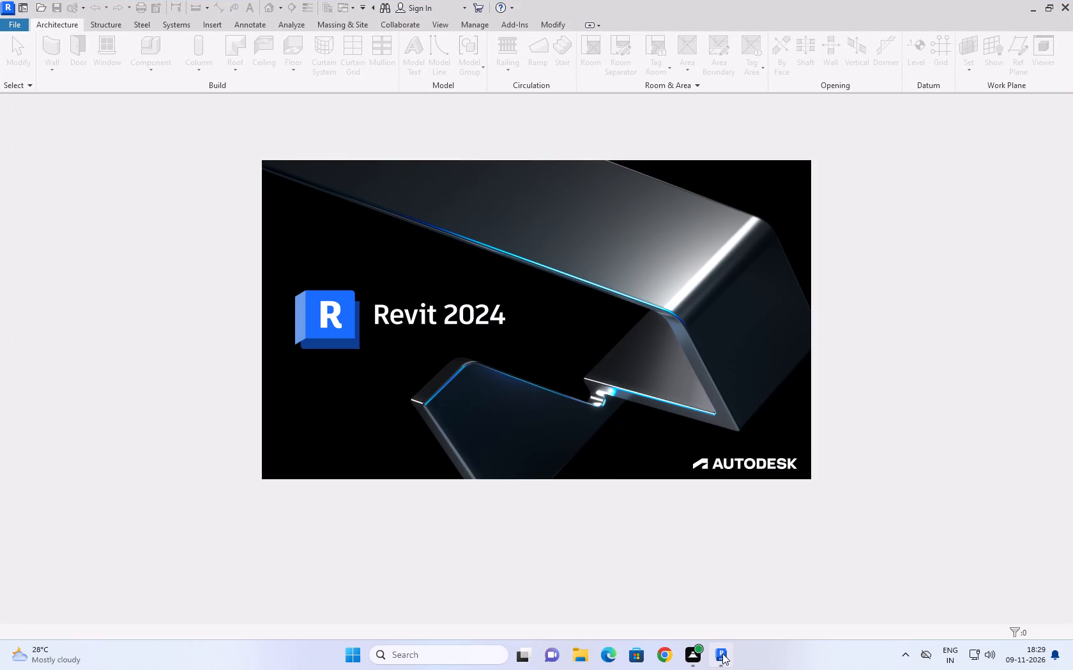
pyautogui.click(722, 653)
pyautogui.click(722, 653)
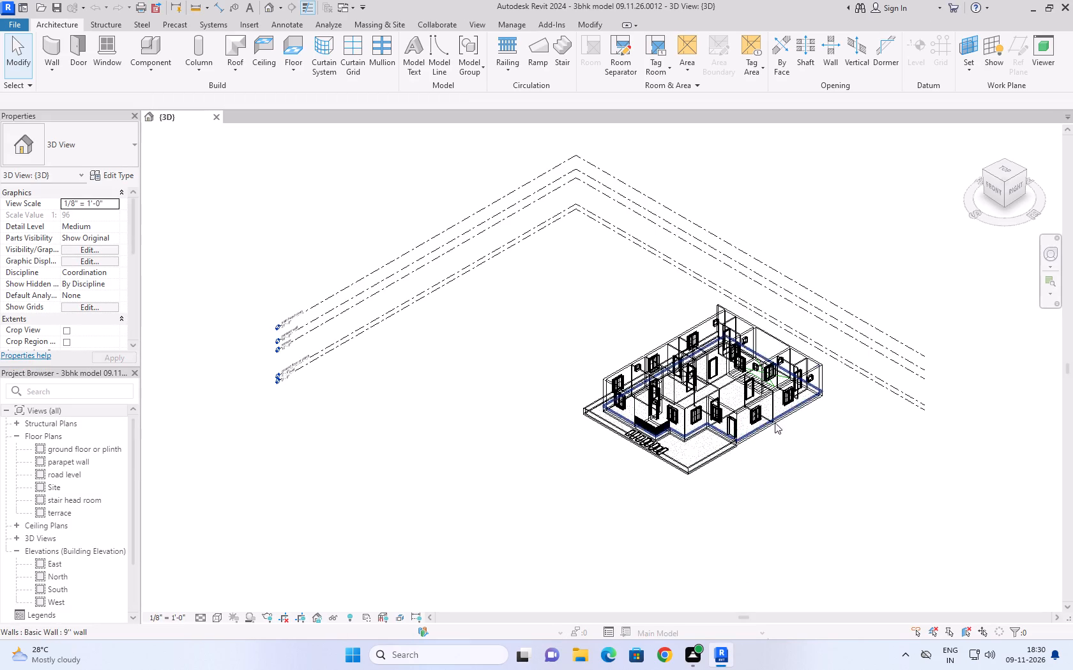
# Change the visual style of the house model's {3D} view.
pyautogui.scroll(4, 775, 421)
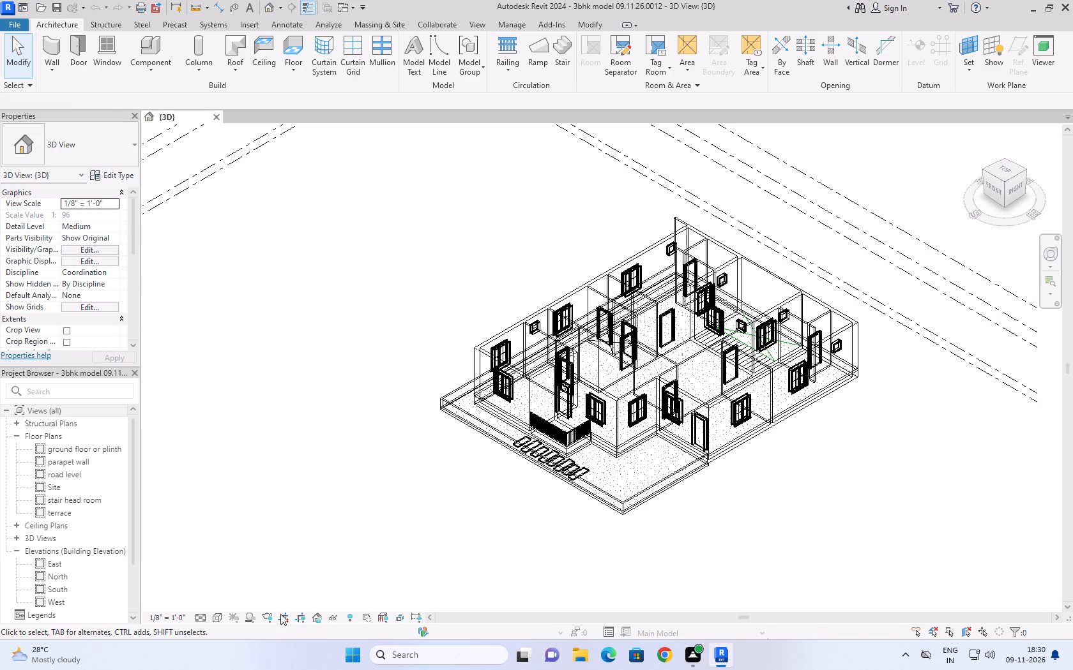
pyautogui.click(222, 614)
pyautogui.click(225, 603)
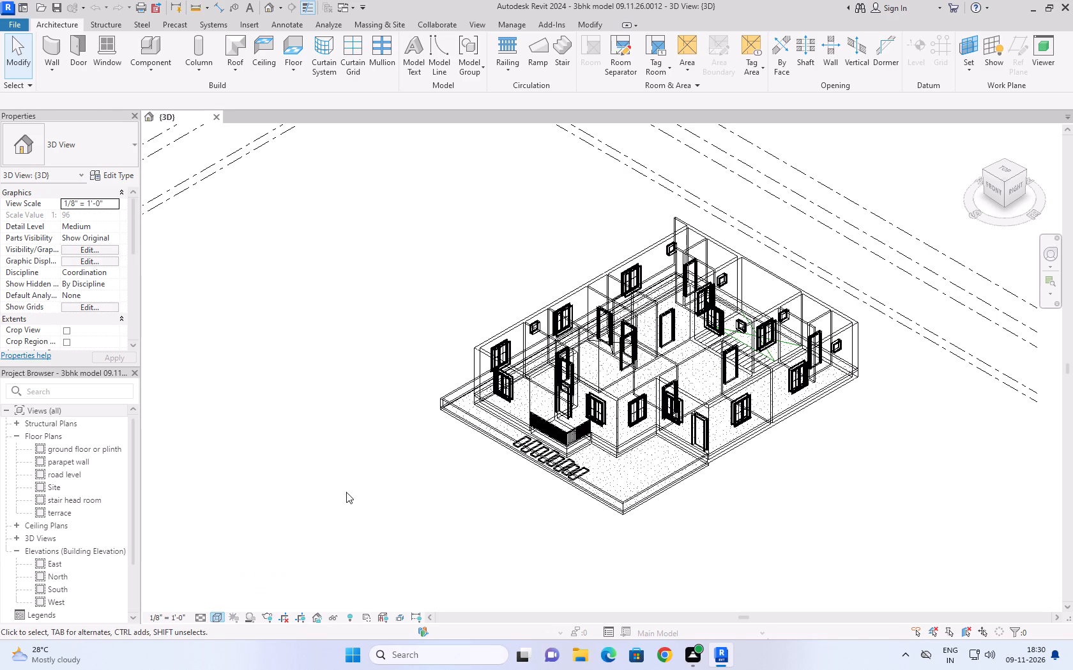
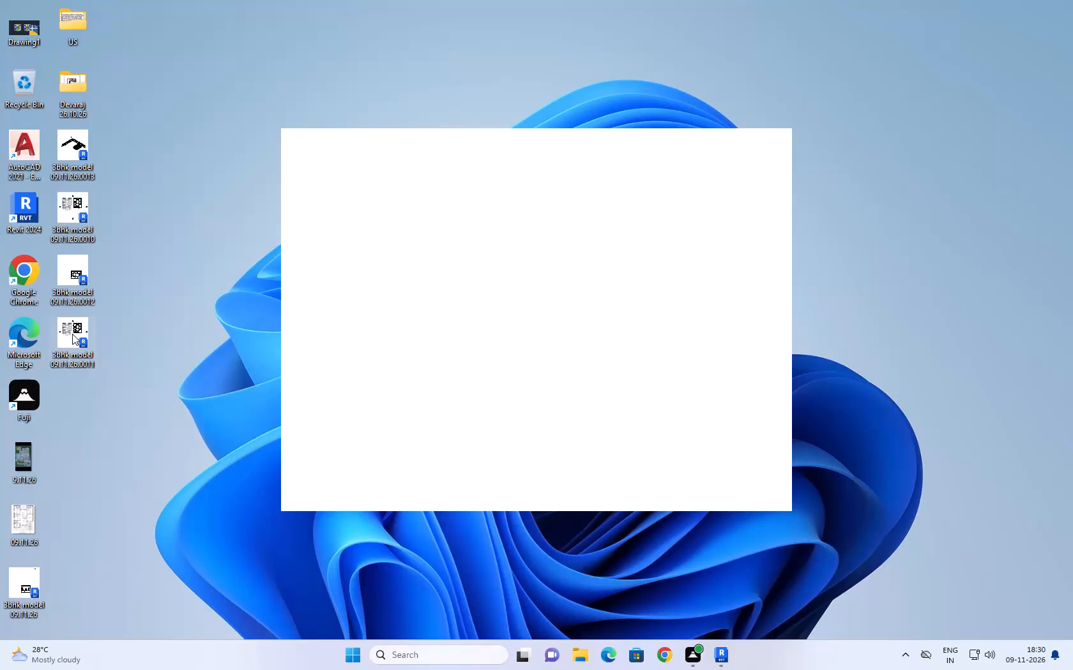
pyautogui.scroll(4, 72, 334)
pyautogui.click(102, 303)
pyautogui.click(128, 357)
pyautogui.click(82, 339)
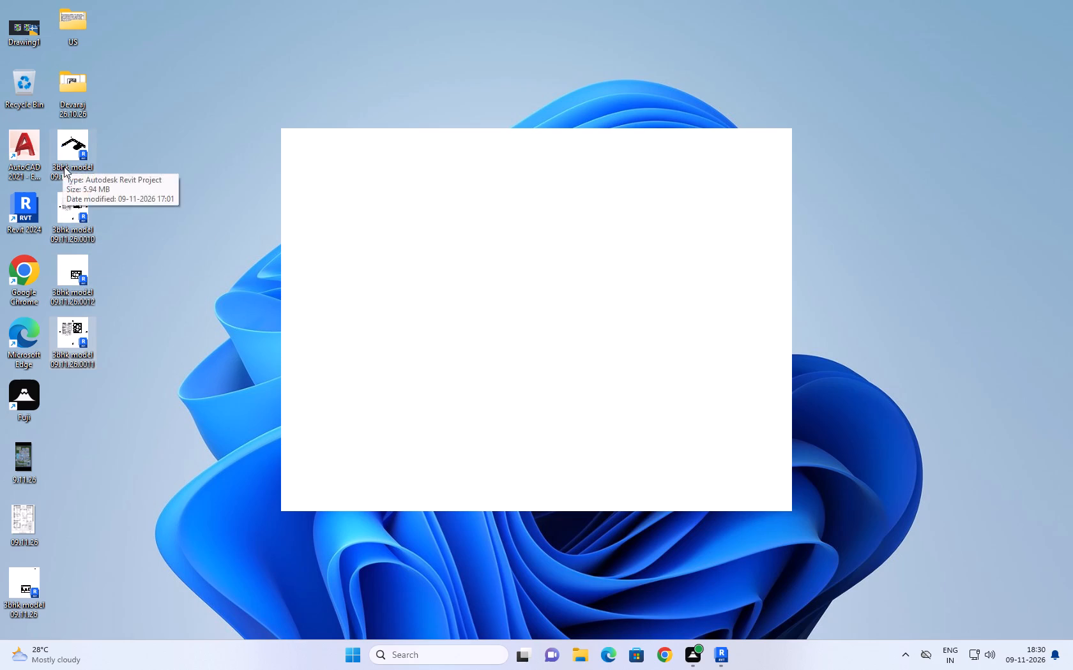
# Switch from the desktop back to Revit with the open project 3bhk model 09.11.26.0012.
pyautogui.click(713, 652)
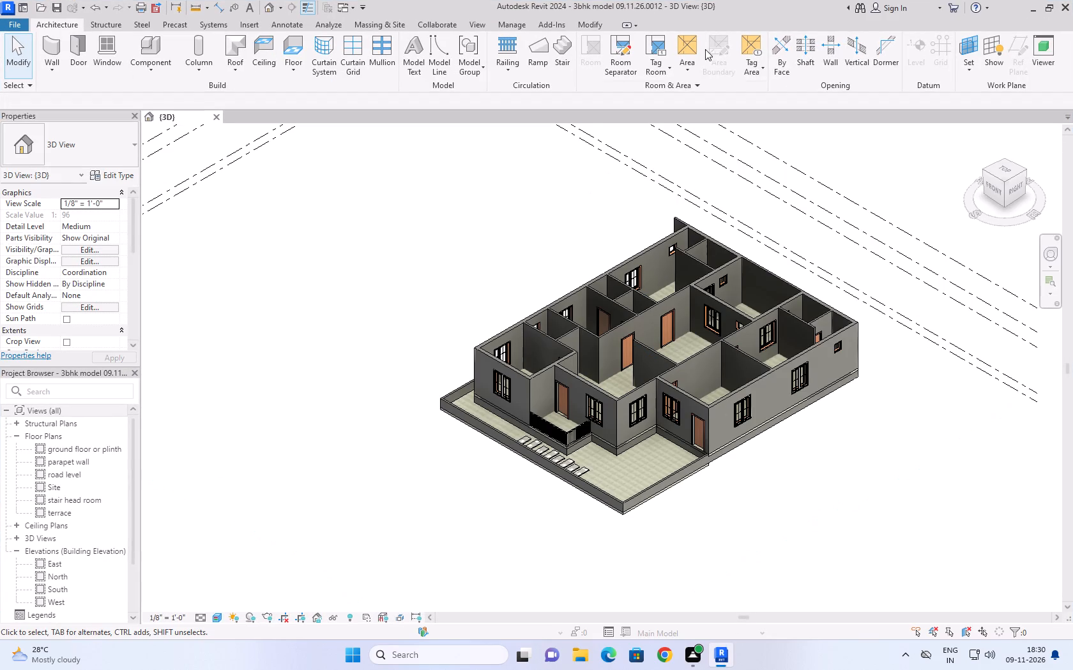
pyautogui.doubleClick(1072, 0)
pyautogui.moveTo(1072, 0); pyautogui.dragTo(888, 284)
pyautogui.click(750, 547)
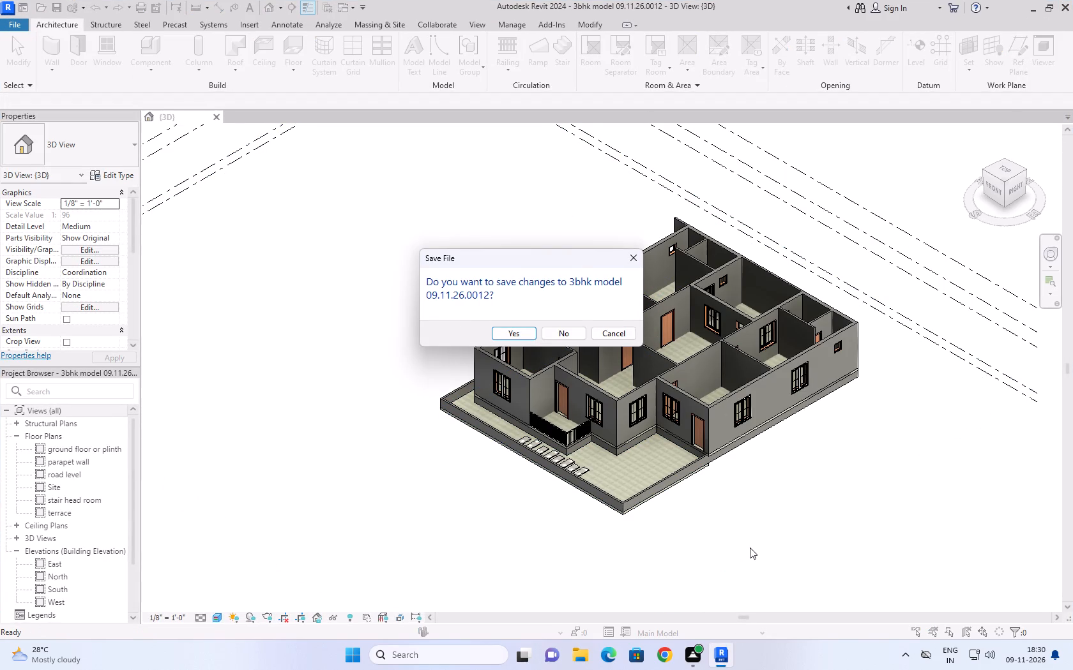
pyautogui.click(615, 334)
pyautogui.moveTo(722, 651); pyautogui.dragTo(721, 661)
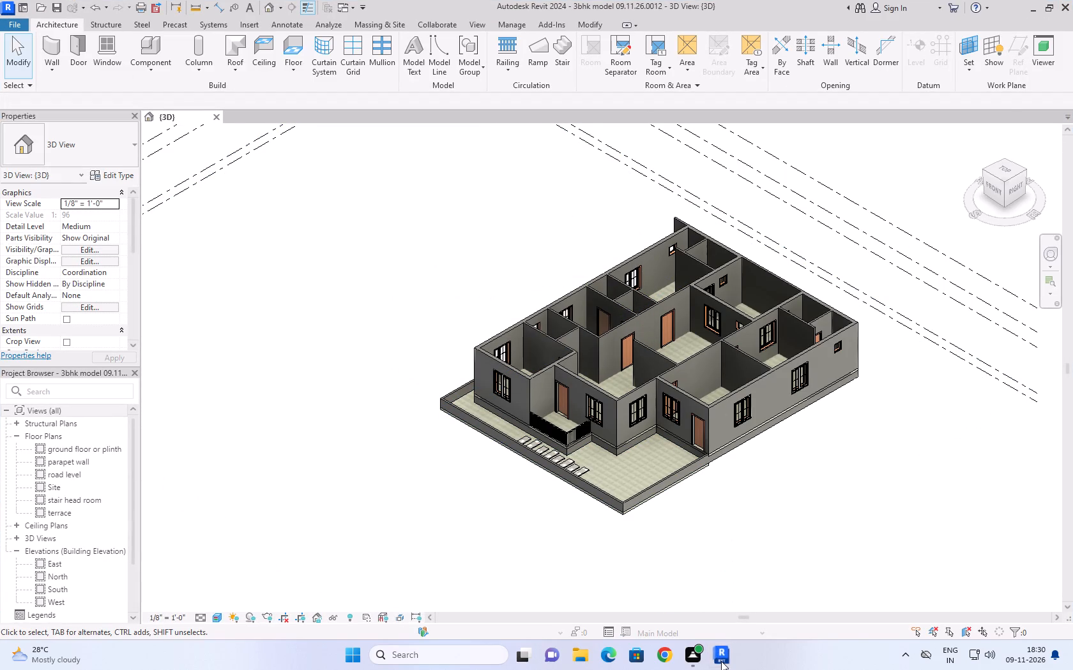
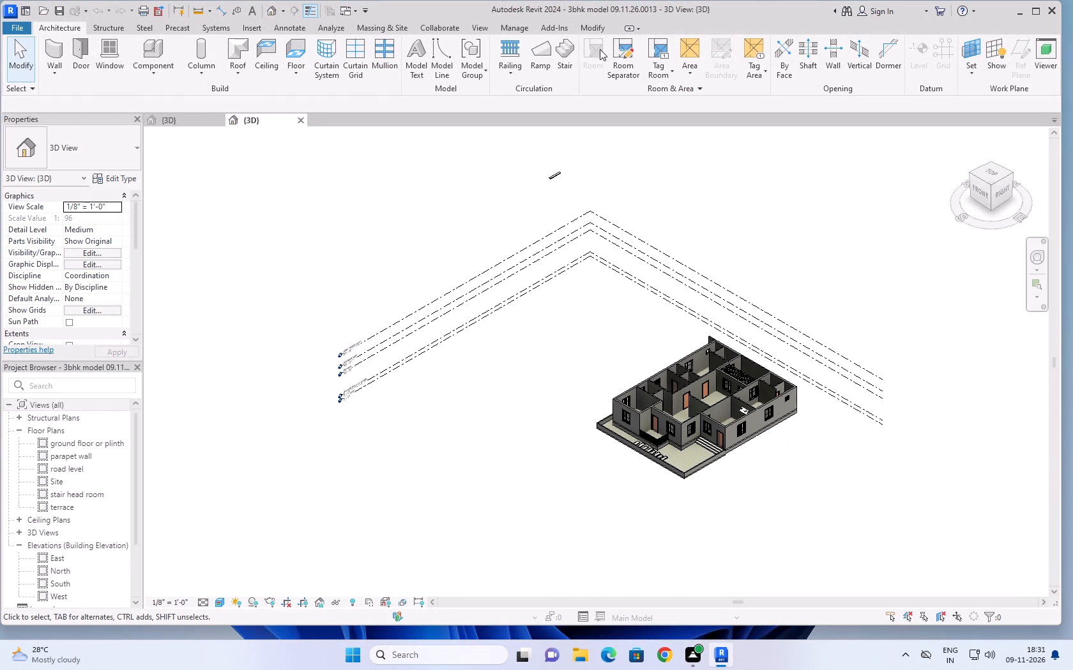
# Delete the stray 0' 4" dimension beside the drawing/office room's interior wall in the 3D view of 3bhk model 09.11.26.0013.
pyautogui.scroll(7, 756, 438)
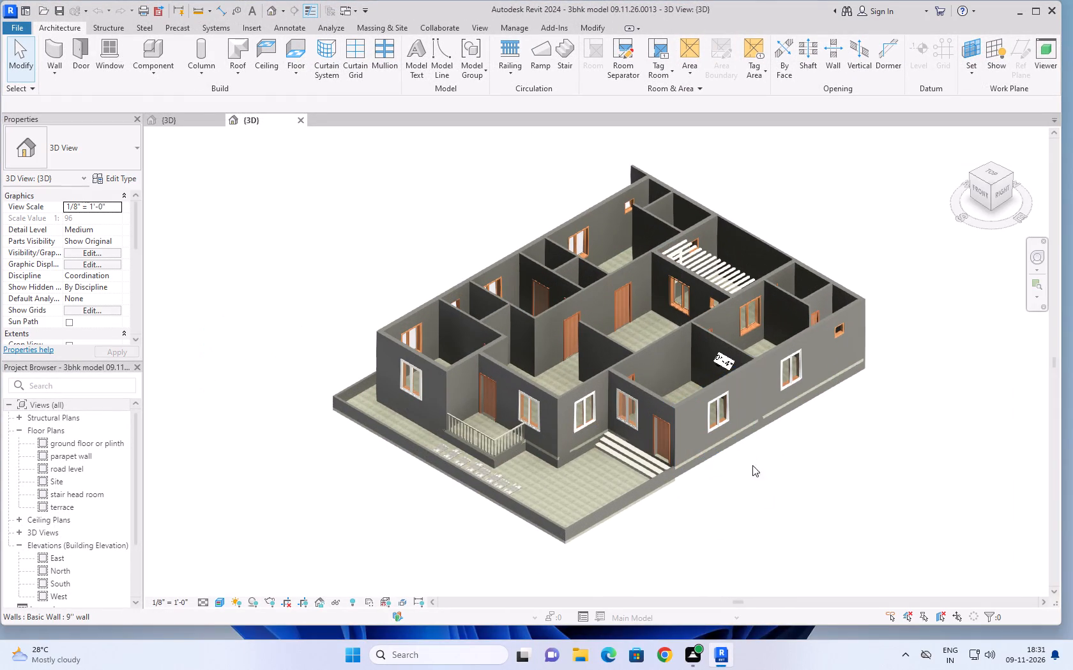
pyautogui.scroll(3, 791, 229)
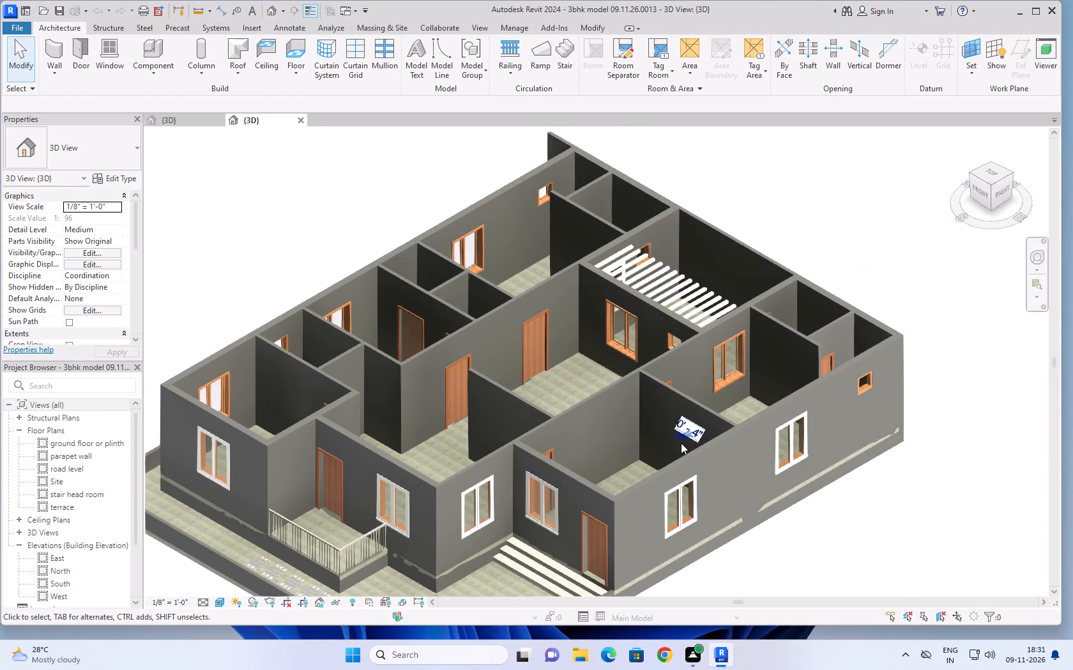
pyautogui.click(696, 422)
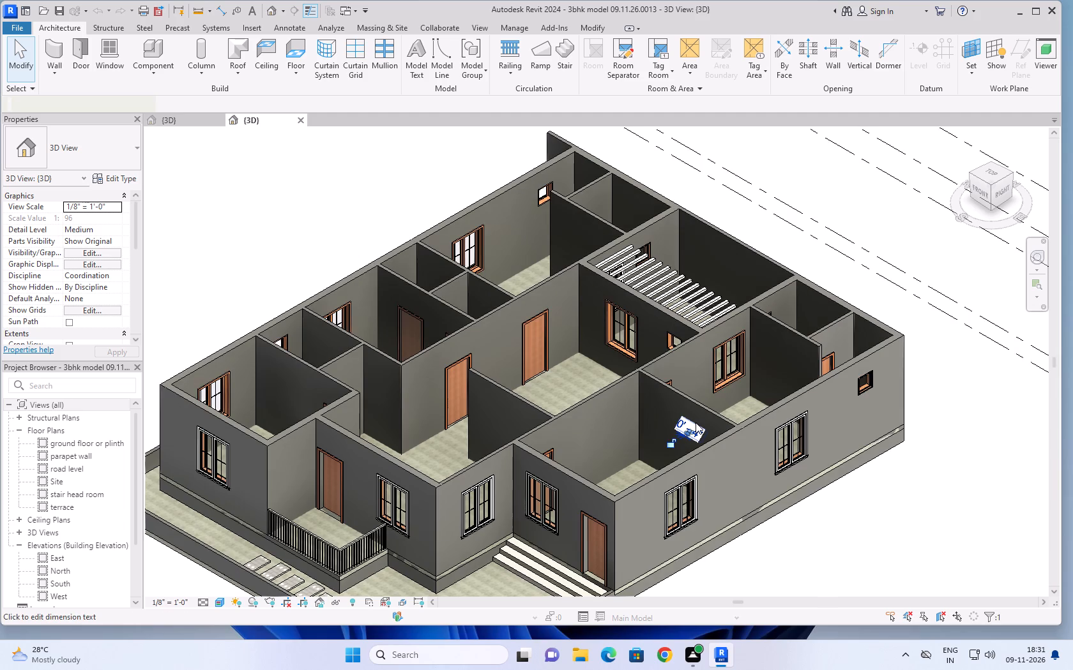
pyautogui.press('Delete')
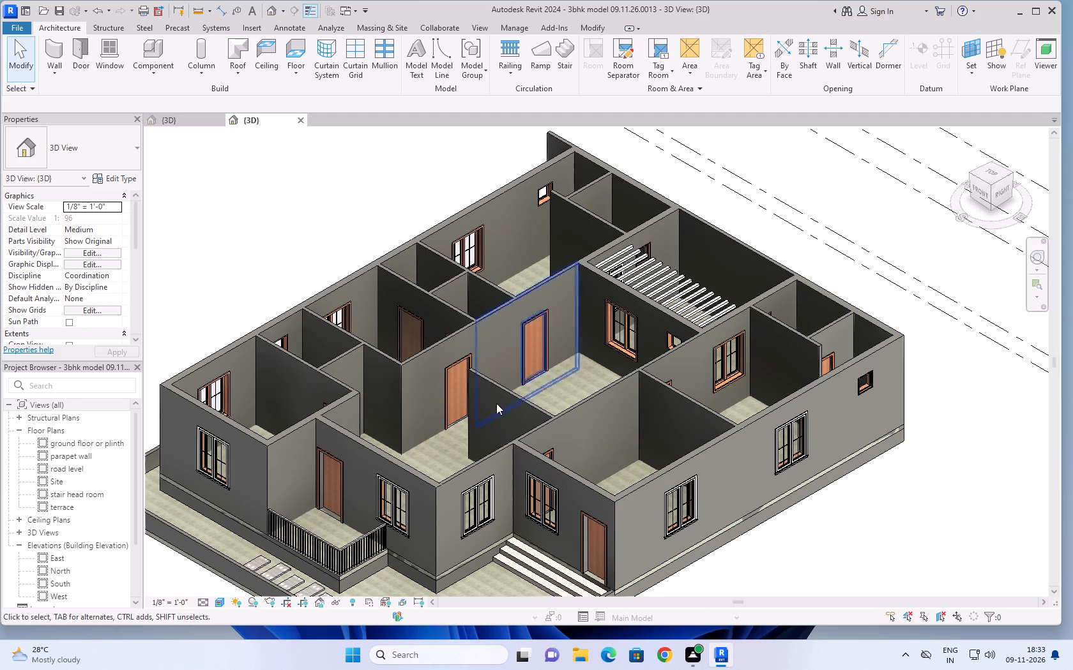
# Close the older project 3bhk model 09.11.26.0012 without saving its changes.
pyautogui.scroll(-1, 883, 299)
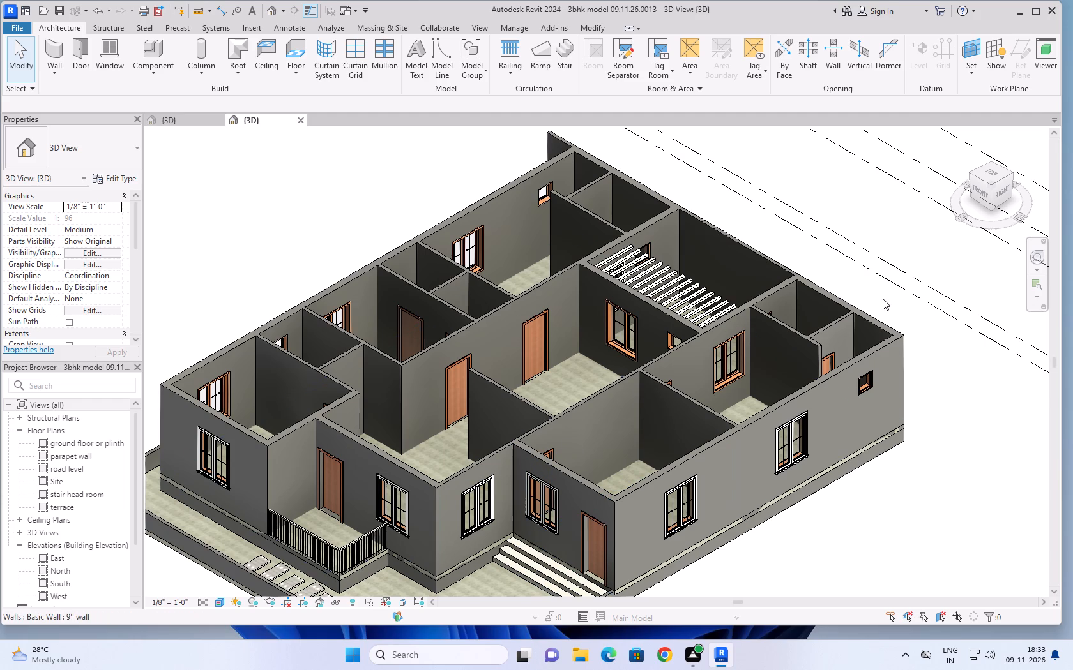
pyautogui.scroll(-1, 881, 304)
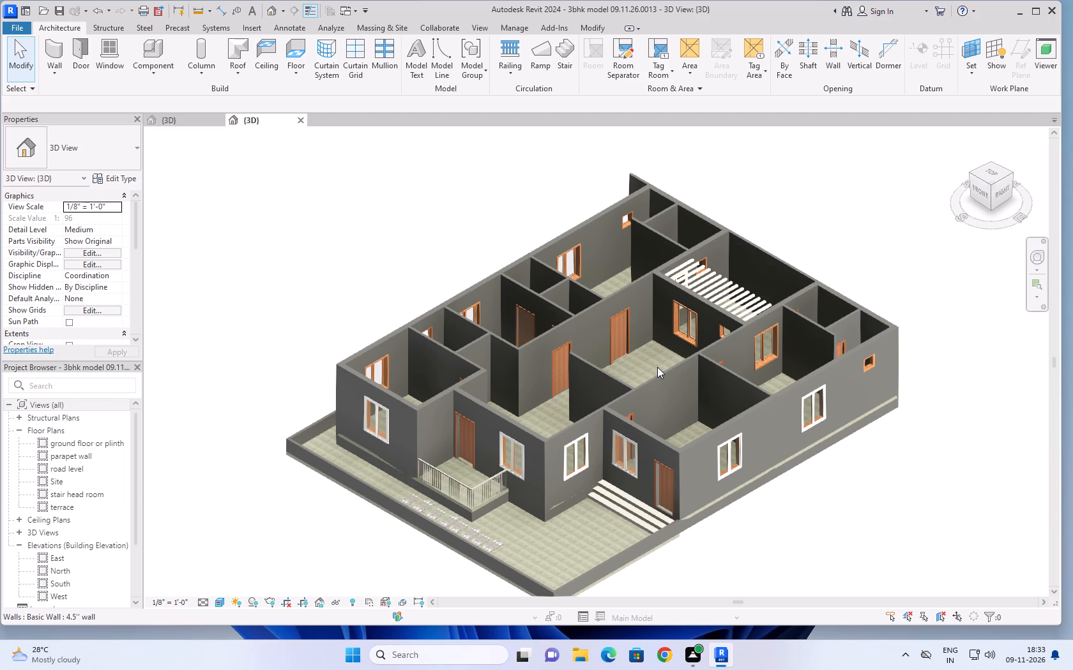
pyautogui.scroll(-3, 687, 401)
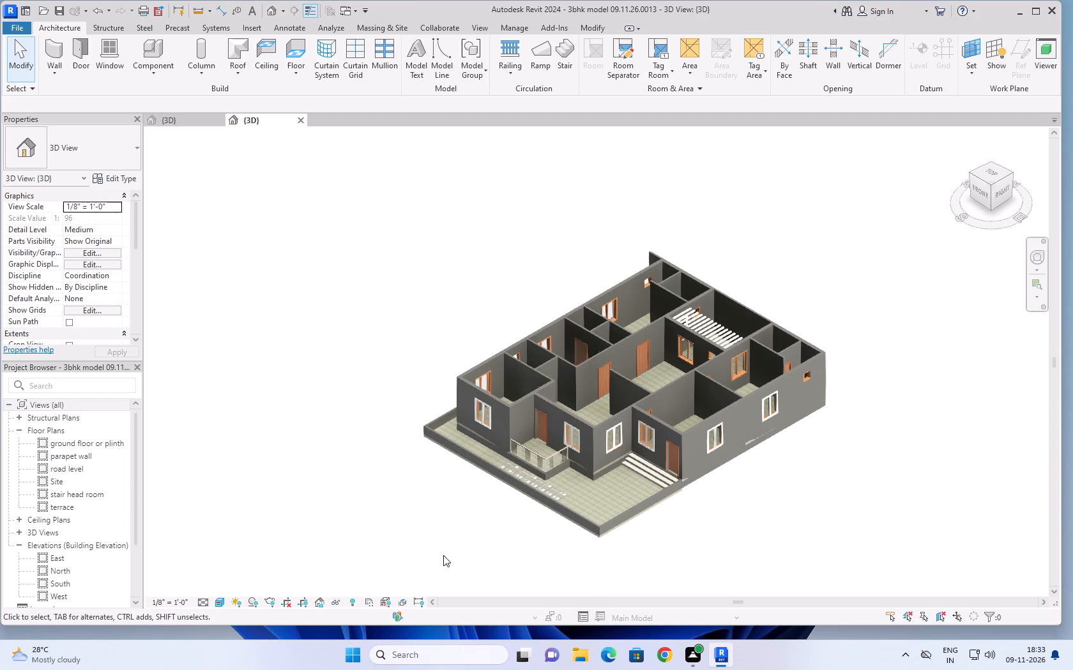
pyautogui.click(369, 415)
pyautogui.click(180, 123)
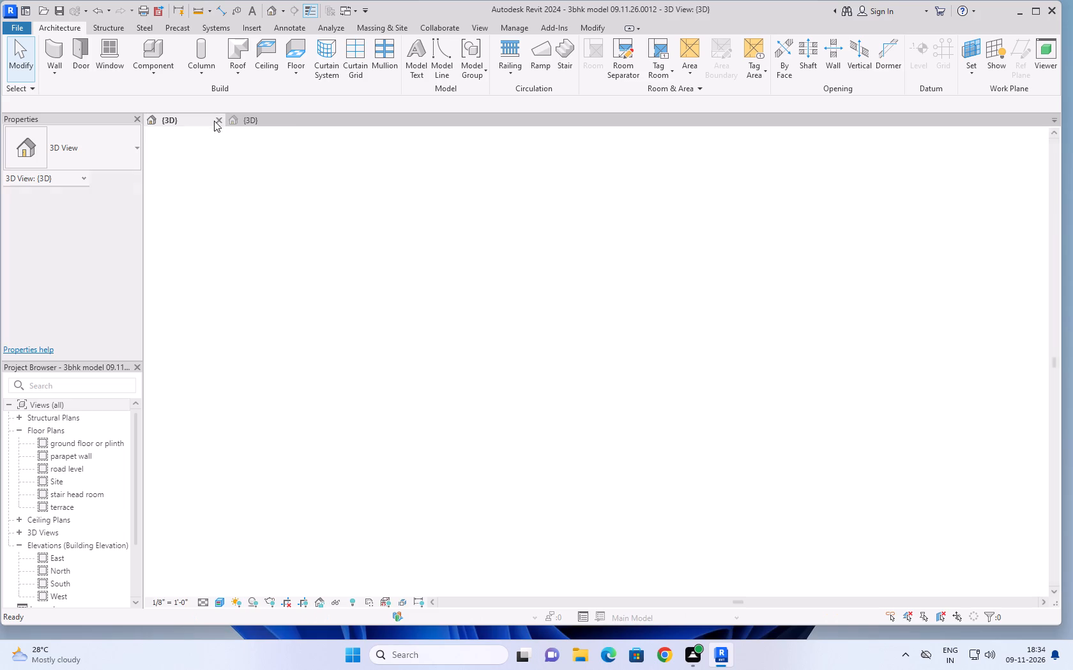
pyautogui.click(220, 123)
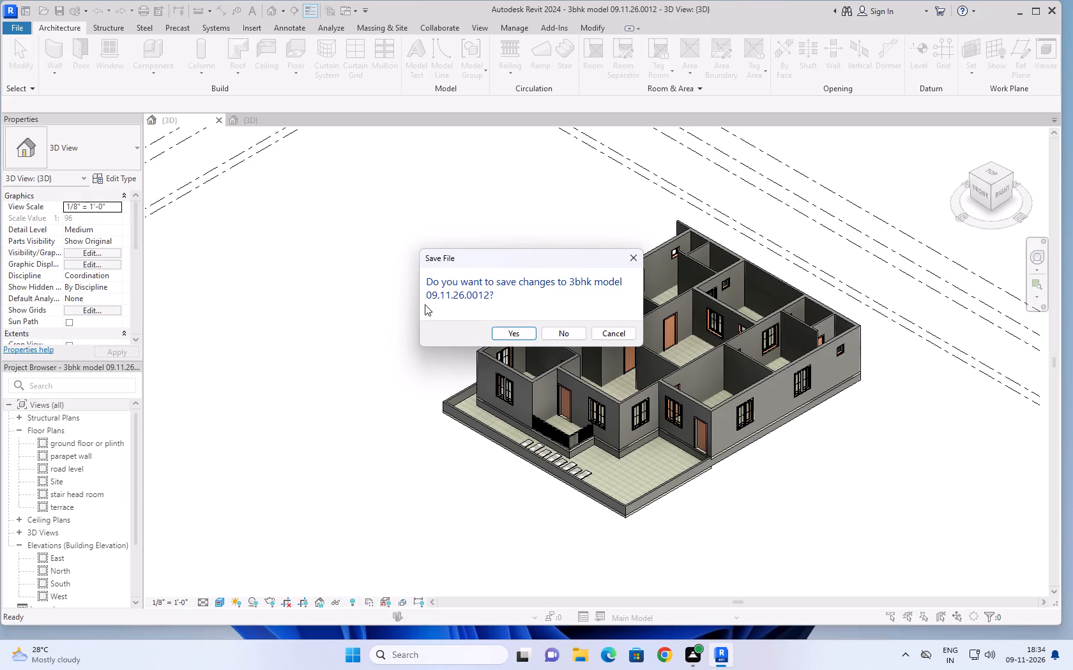
pyautogui.click(552, 339)
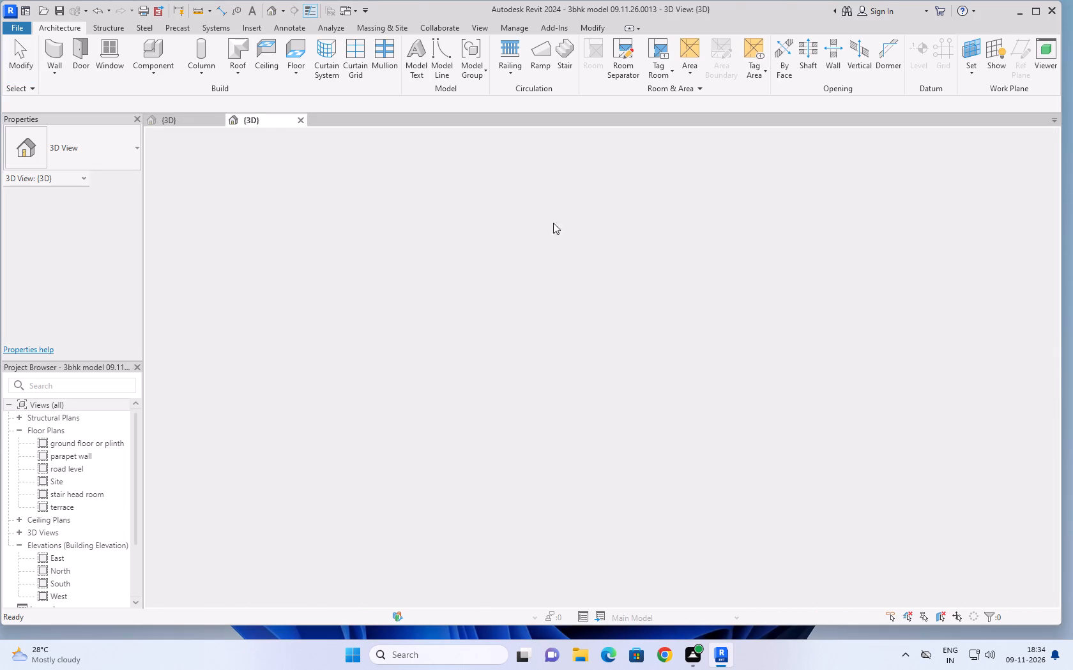
# Examine the house in 3D from the side, above and front, and restore the home orientation.
pyautogui.scroll(2, 745, 482)
pyautogui.middleClick(763, 466)
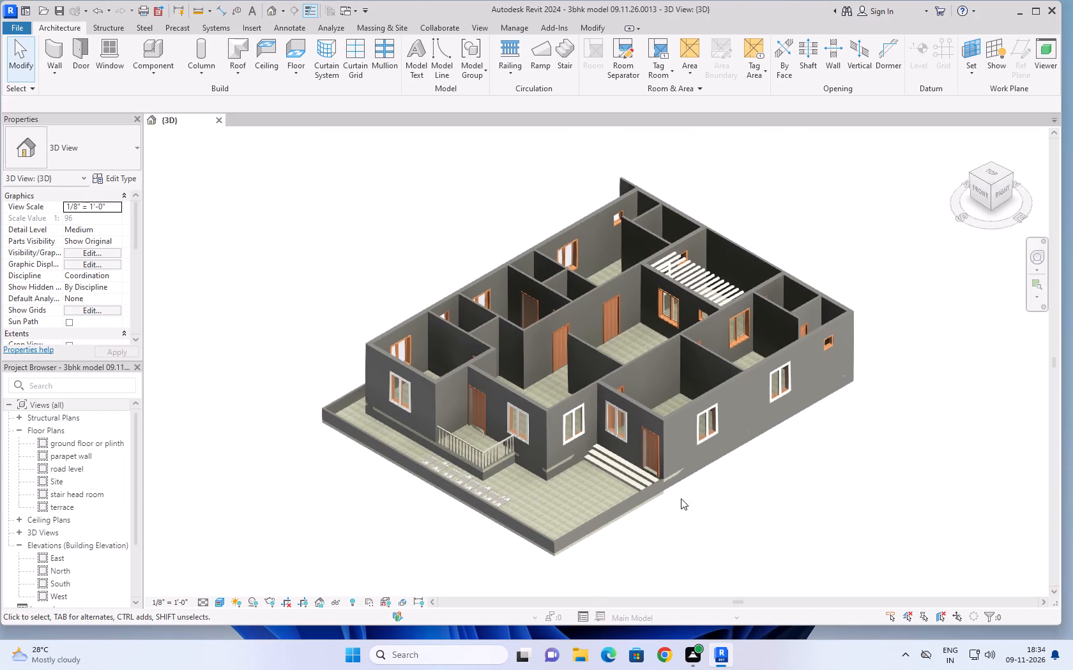
pyautogui.keyDown('shift'); pyautogui.moveTo(833, 483); pyautogui.dragTo(707, 470, button='middle'); pyautogui.keyUp('shift')
pyautogui.scroll(-3, 707, 411)
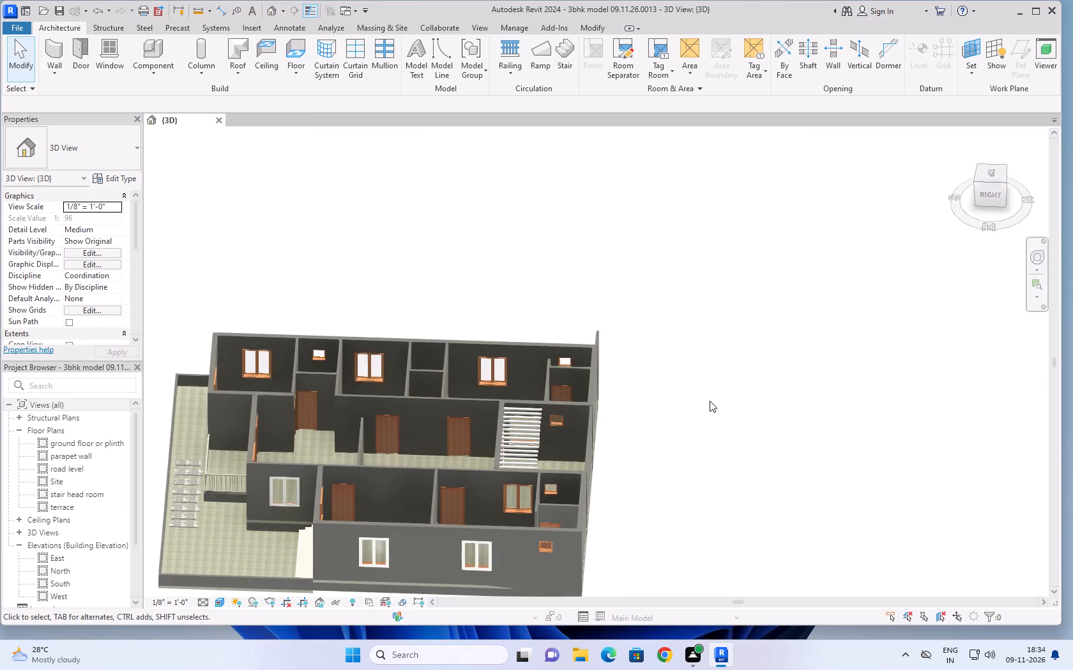
pyautogui.scroll(-2, 710, 401)
pyautogui.keyDown('shift'); pyautogui.moveTo(743, 325); pyautogui.dragTo(837, 489, button='middle'); pyautogui.keyUp('shift')
pyautogui.keyDown('shift'); pyautogui.scroll(-1, 742, 377); pyautogui.keyUp('shift')
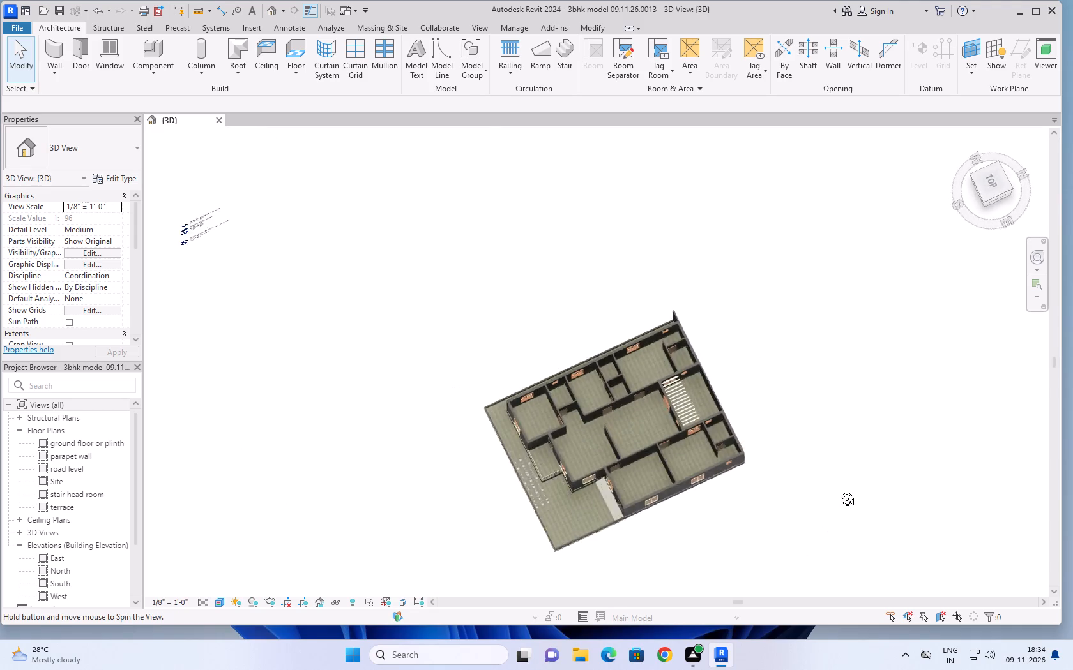
pyautogui.keyDown('shift'); pyautogui.moveTo(837, 489); pyautogui.dragTo(847, 327, button='middle'); pyautogui.keyUp('shift')
pyautogui.keyDown('shift'); pyautogui.scroll(1, 846, 324); pyautogui.keyUp('shift')
pyautogui.keyDown('shift'); pyautogui.moveTo(707, 505); pyautogui.dragTo(826, 433, button='middle'); pyautogui.keyUp('shift')
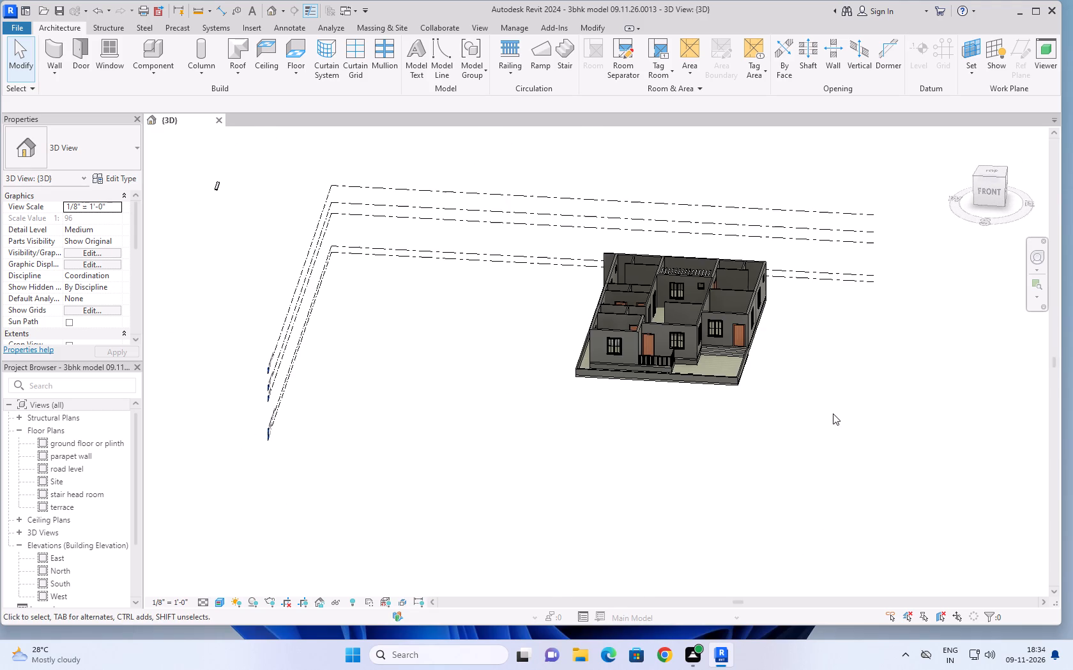
pyautogui.moveTo(863, 275); pyautogui.dragTo(662, 434, button='middle')
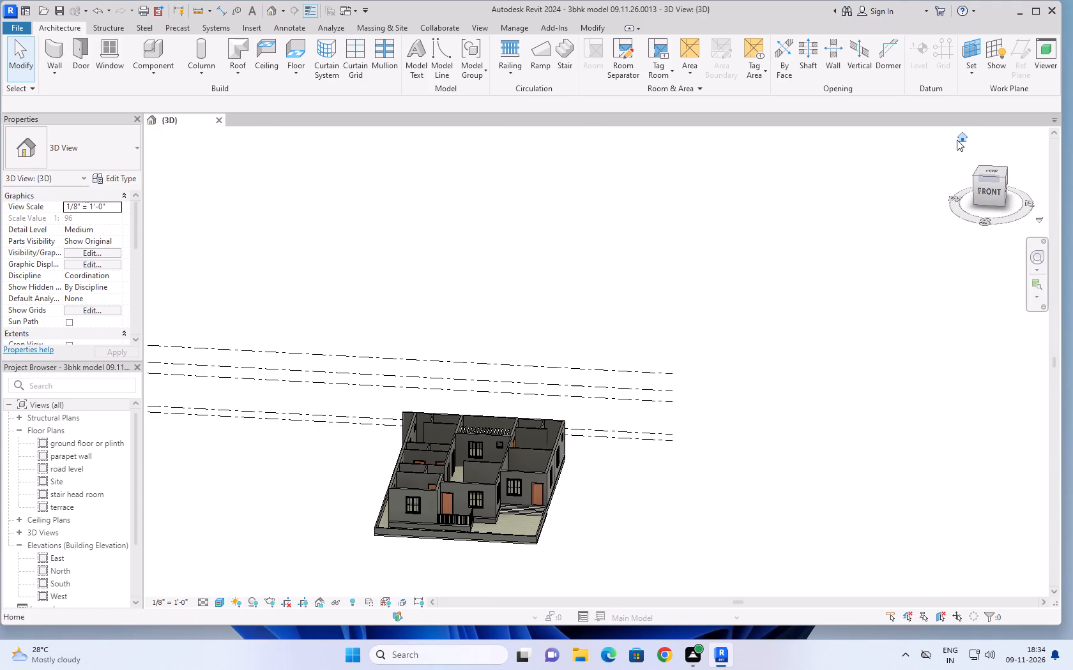
pyautogui.click(960, 137)
pyautogui.scroll(1, 733, 514)
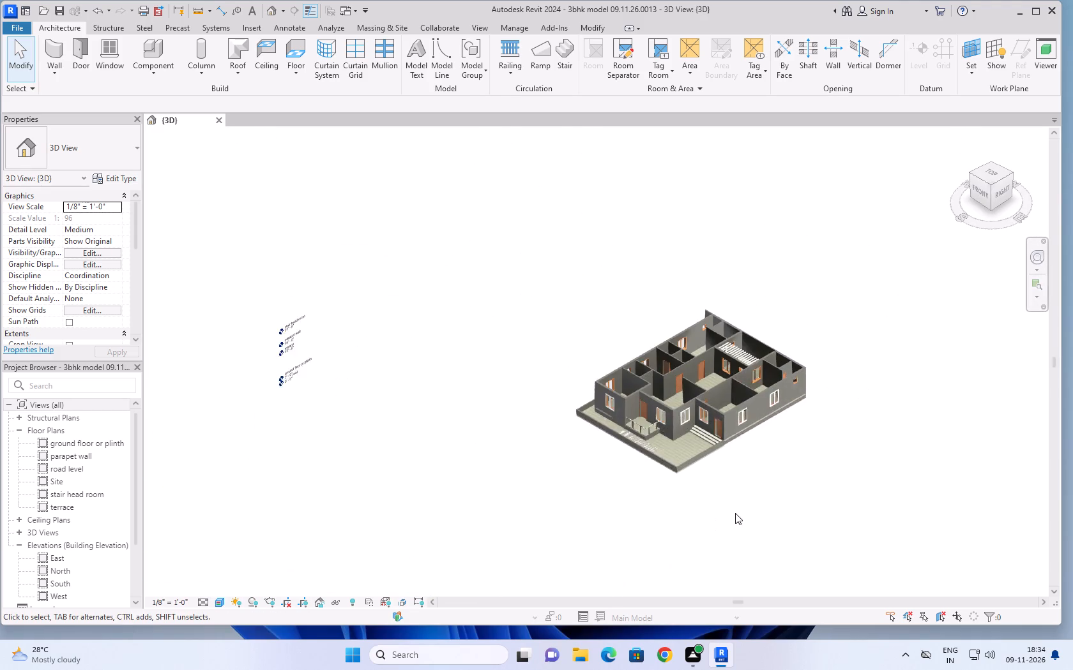
pyautogui.scroll(2, 735, 513)
pyautogui.scroll(1, 229, 582)
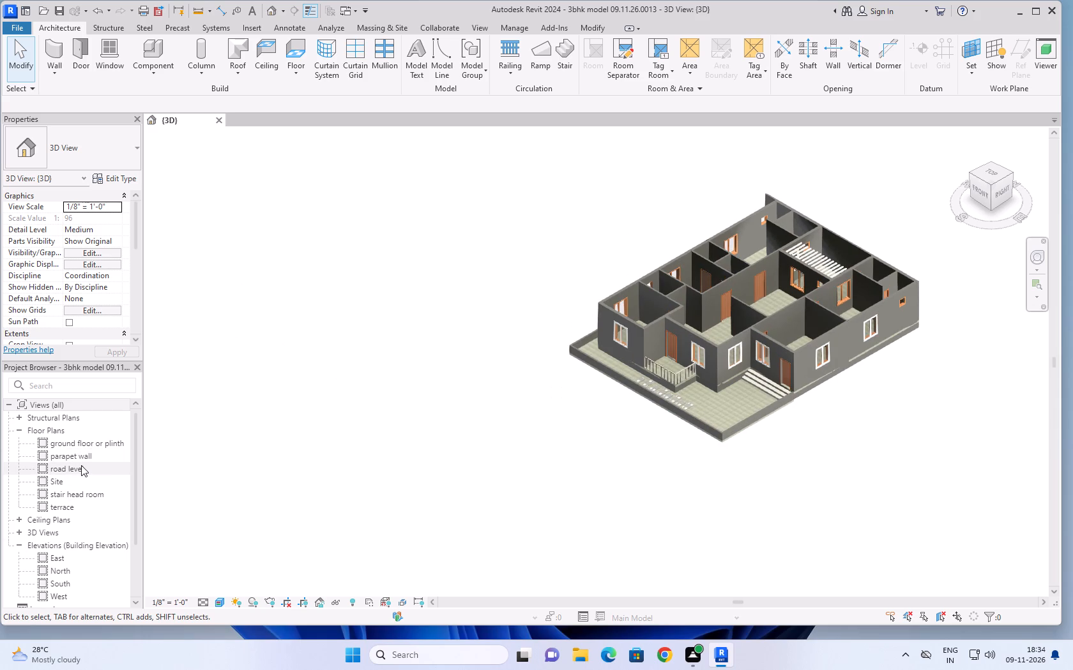
# Compare the modelled layout with the reference ground floor plan in the road level view, and check the terrace floor plan.
pyautogui.doubleClick(81, 465)
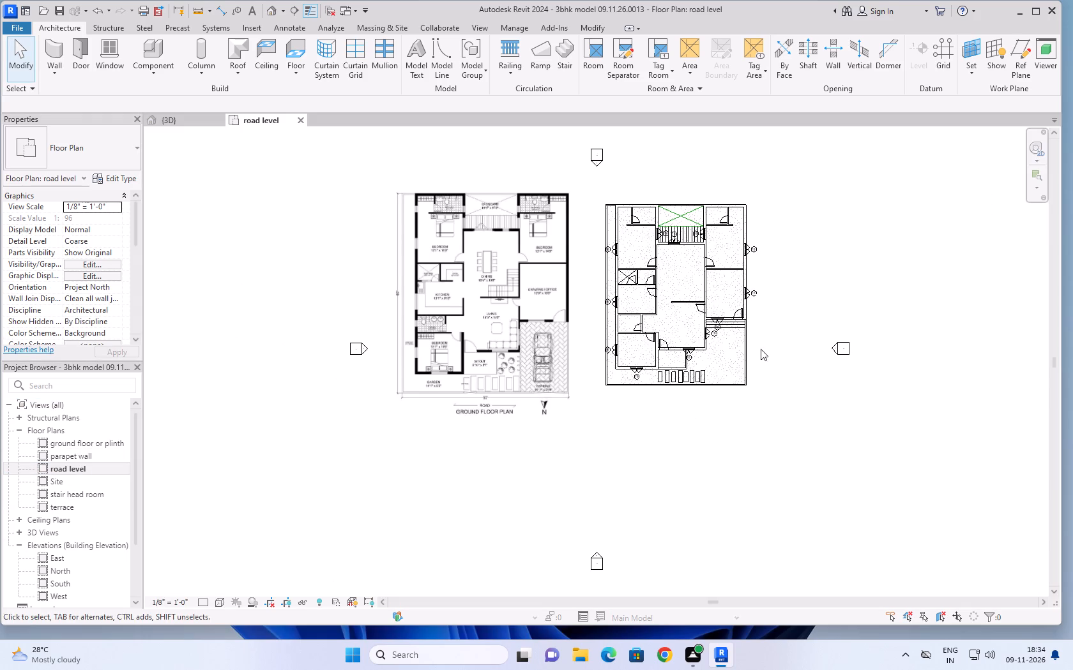
pyautogui.moveTo(764, 348); pyautogui.dragTo(620, 442, button='middle')
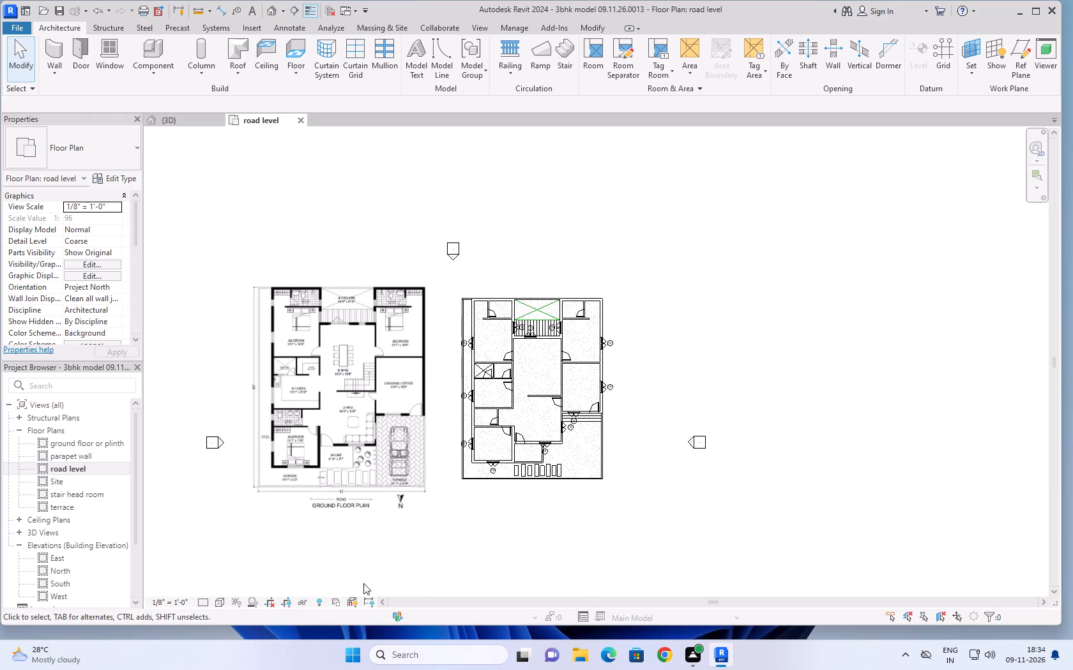
pyautogui.scroll(3, 561, 467)
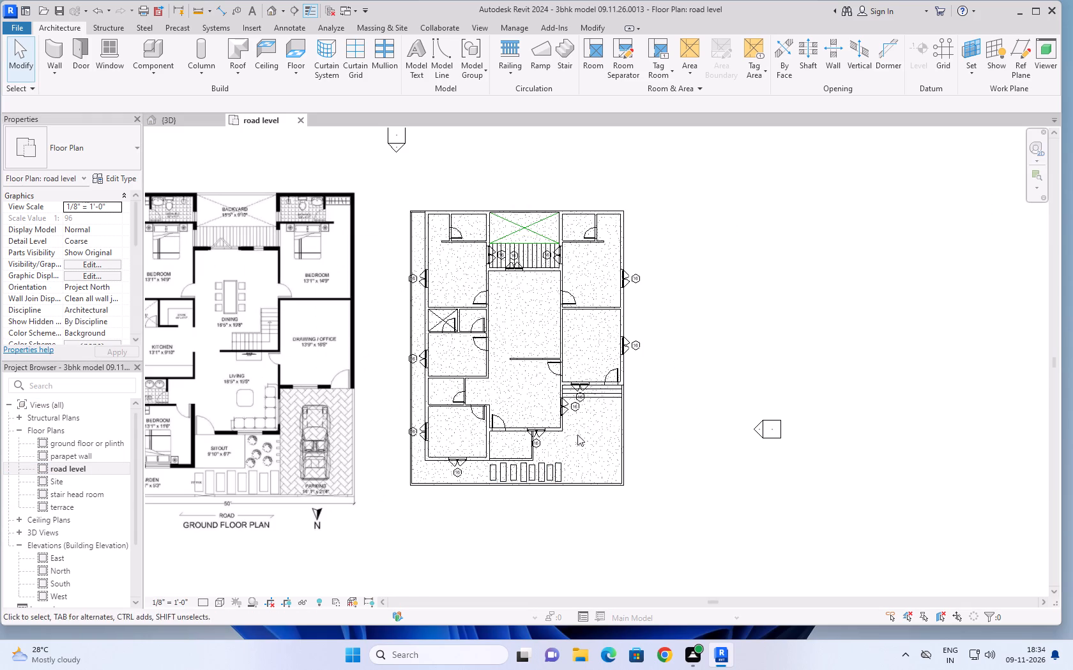
pyautogui.scroll(-2, 598, 352)
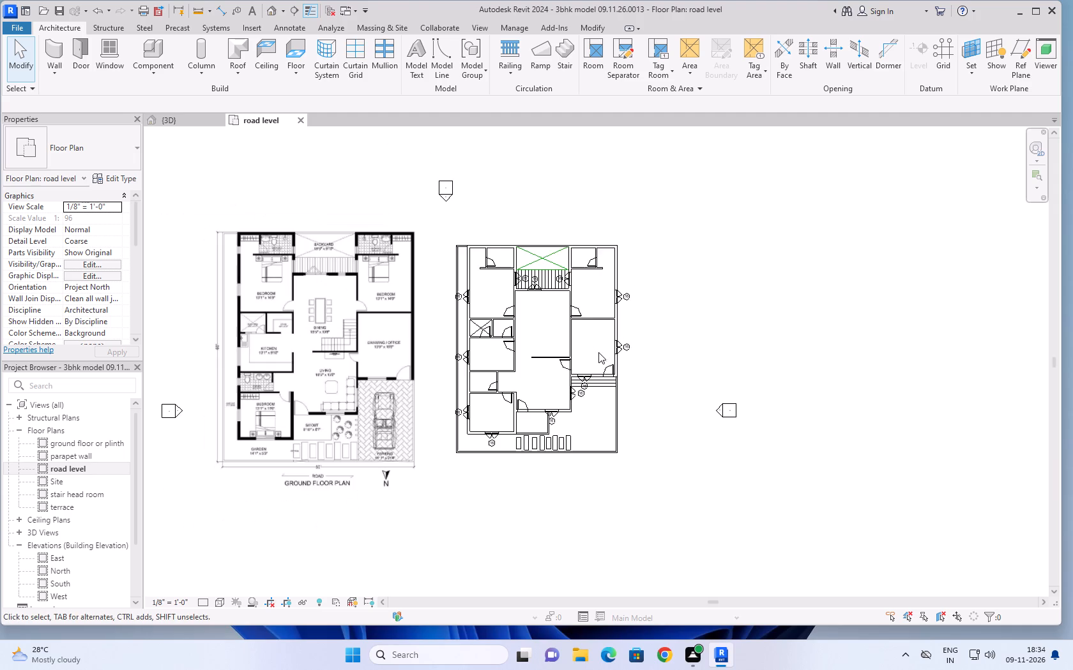
pyautogui.scroll(3, 578, 488)
pyautogui.moveTo(594, 454); pyautogui.dragTo(590, 501, button='middle')
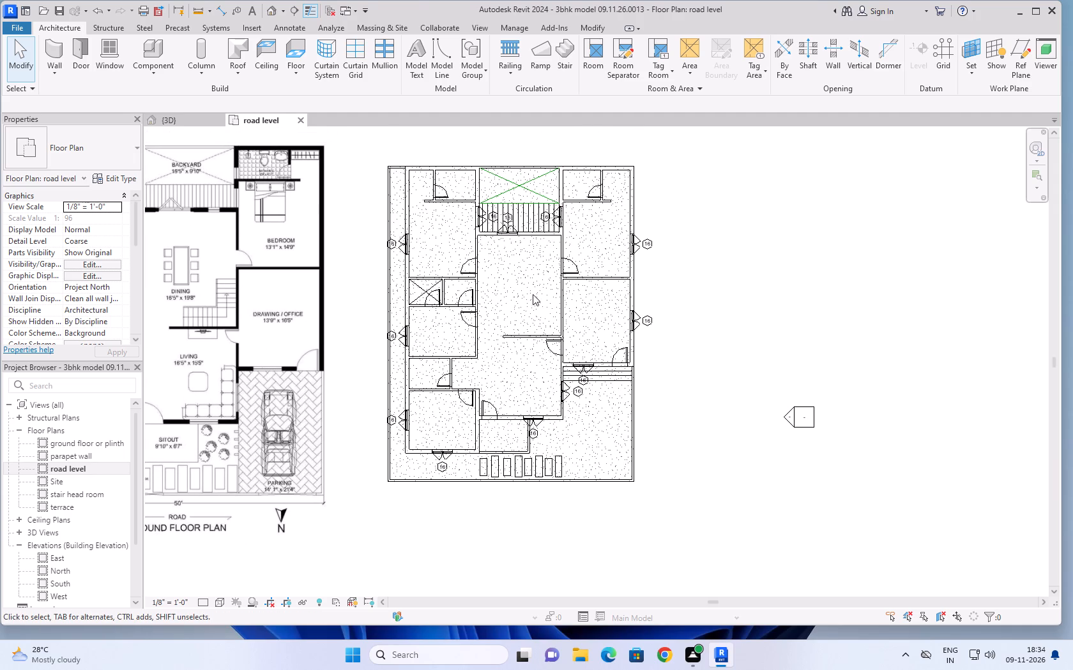
pyautogui.click(179, 123)
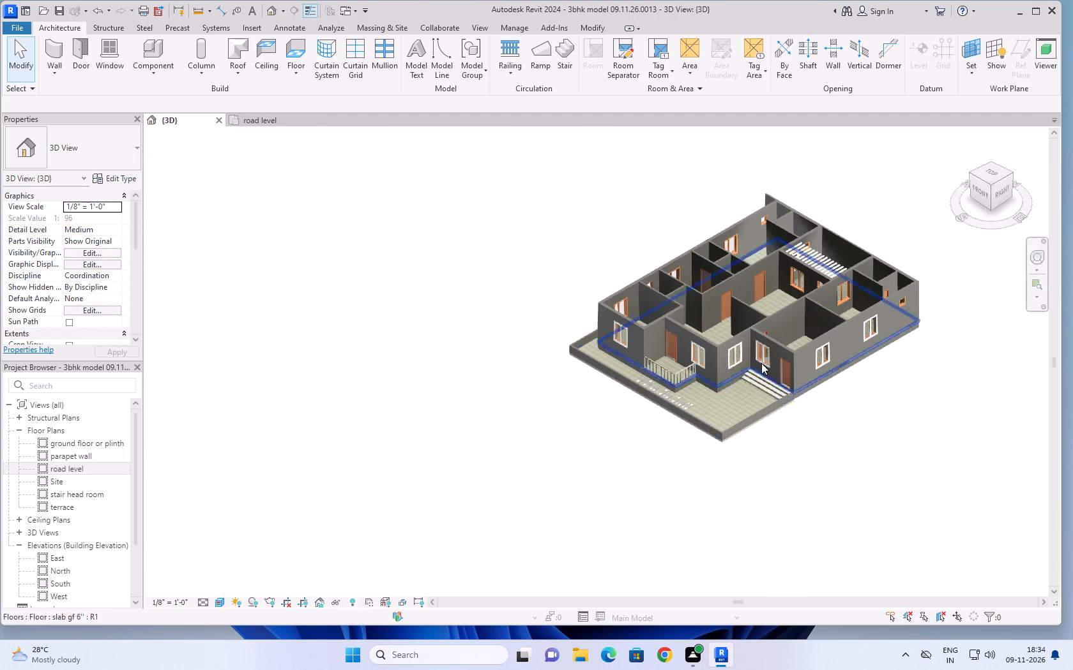
pyautogui.click(273, 122)
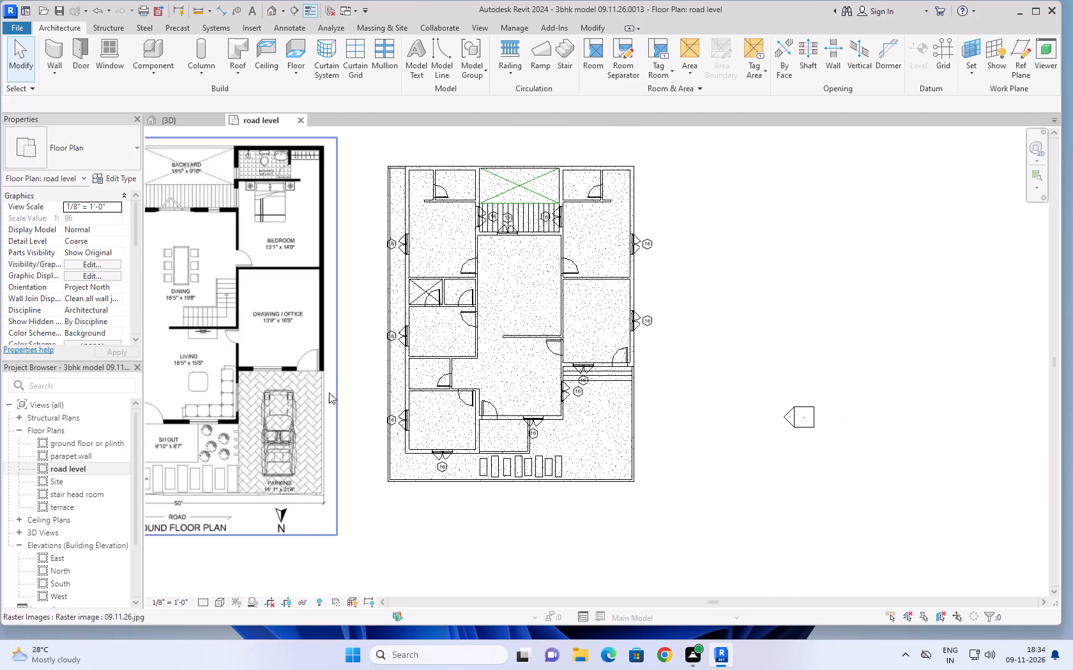
pyautogui.scroll(-4, 400, 381)
pyautogui.scroll(-3, 505, 431)
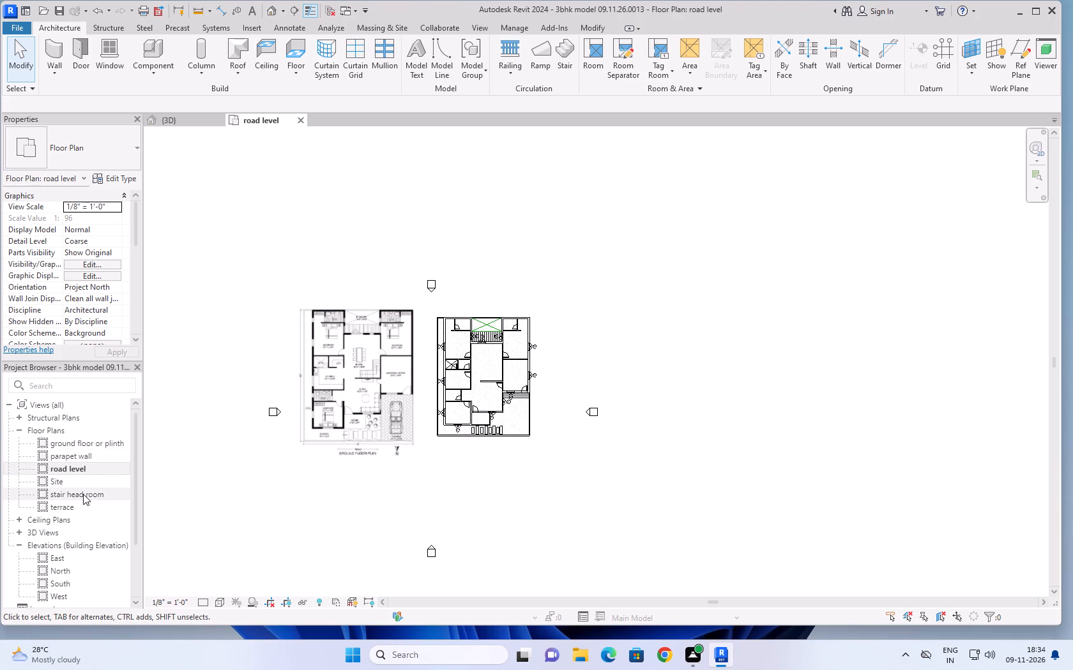
pyautogui.doubleClick(71, 505)
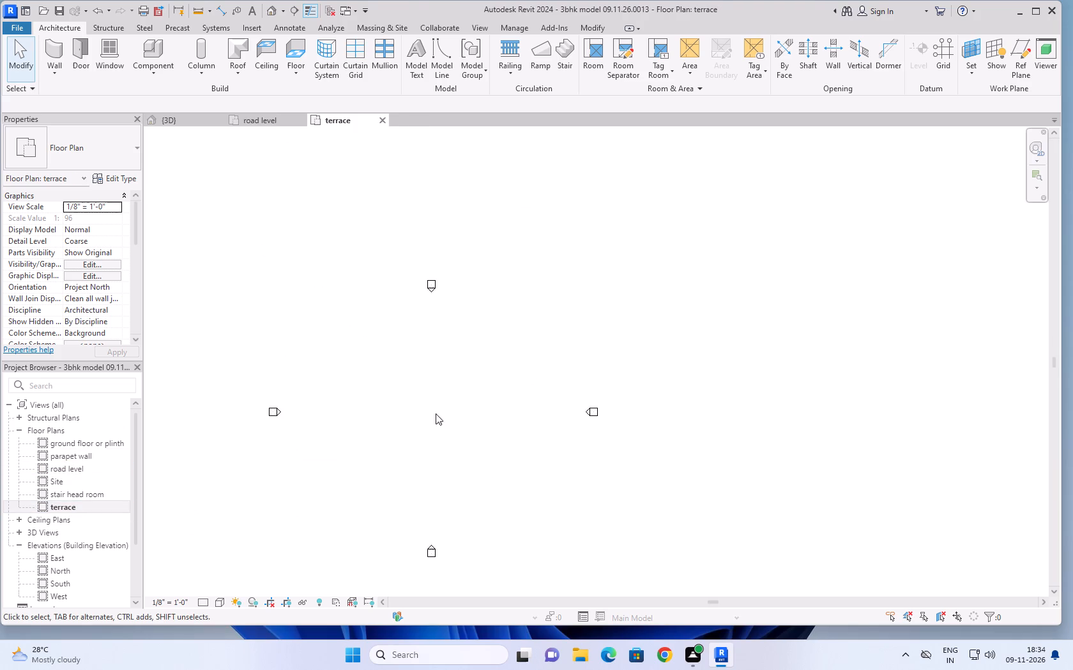
# Open the ground floor or plinth floor plan with the whole house layout in view.
pyautogui.doubleClick(80, 445)
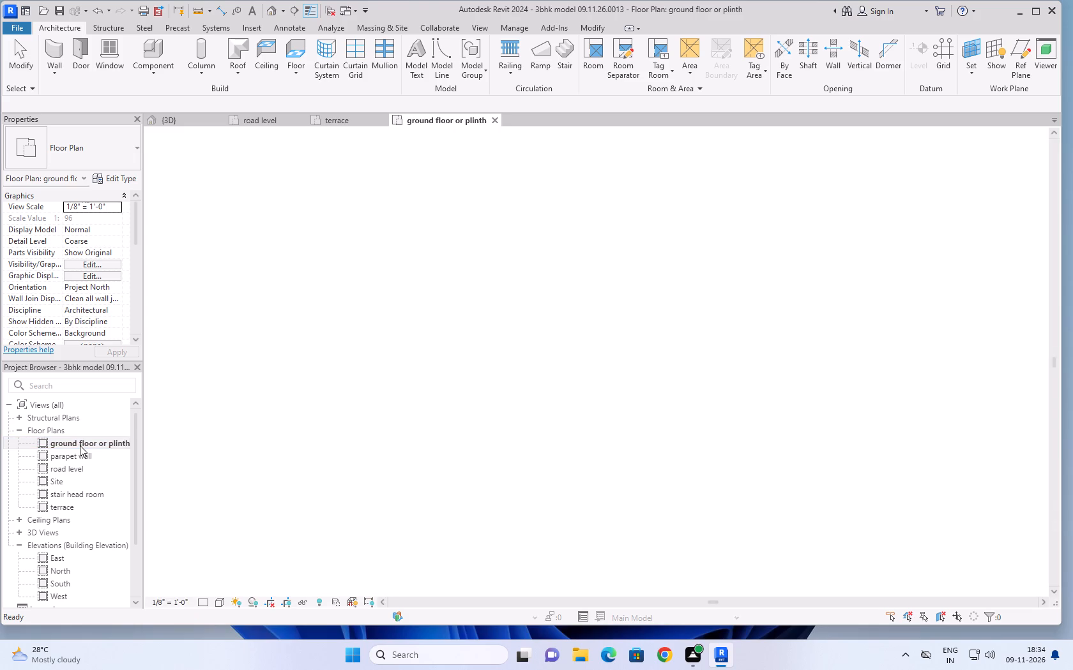
pyautogui.scroll(6, 521, 408)
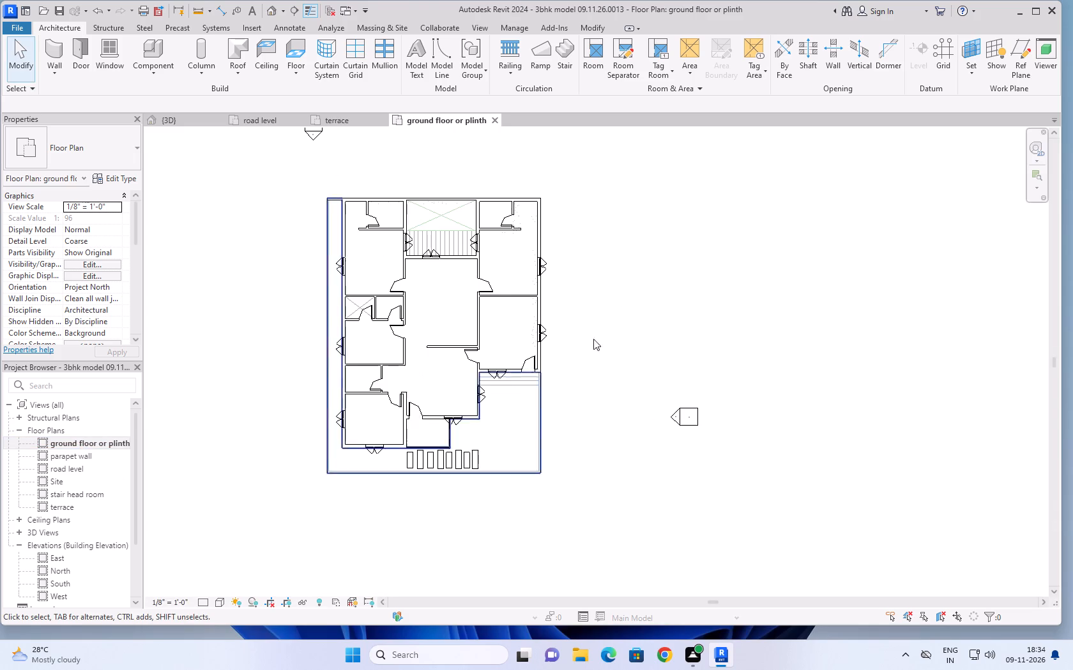
pyautogui.click(641, 278)
pyautogui.scroll(3, 473, 411)
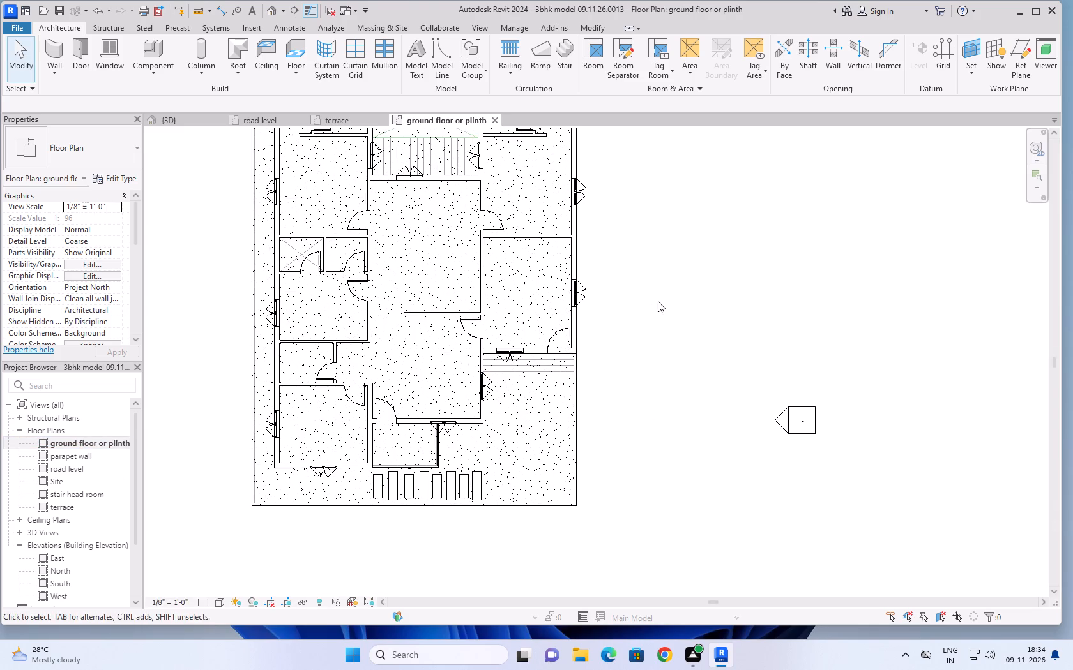
pyautogui.moveTo(662, 301); pyautogui.dragTo(677, 351, button='middle')
pyautogui.scroll(-1, 677, 351)
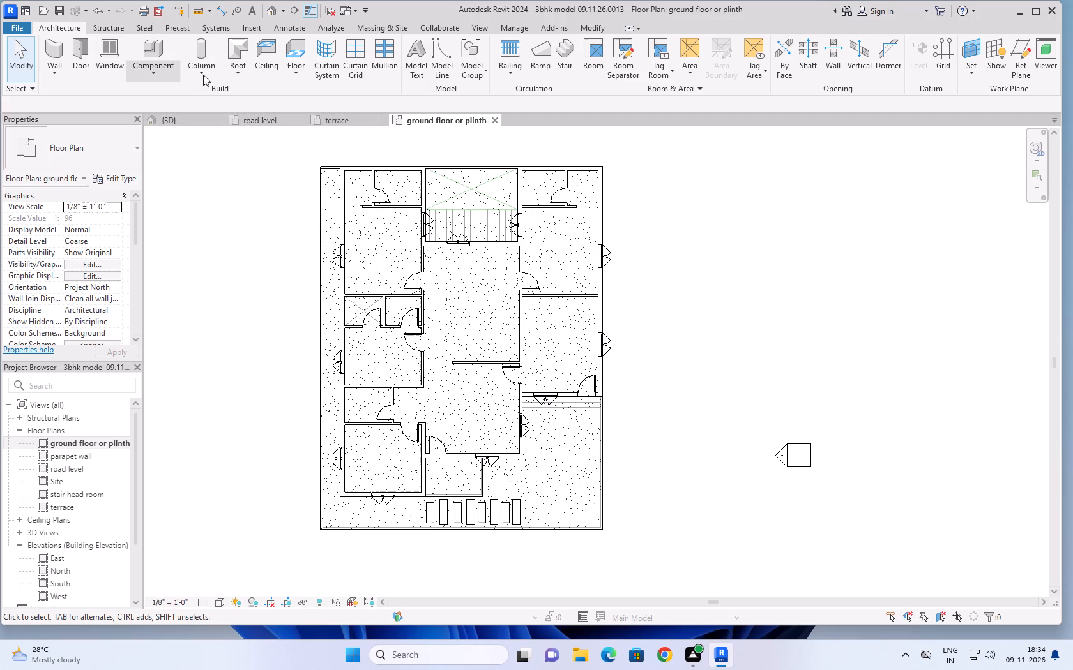
# Start a Generic - 12" floor and sketch its boundary along the rear outer wall and the east outer wall to the steps' front edge.
pyautogui.click(292, 70)
pyautogui.click(308, 96)
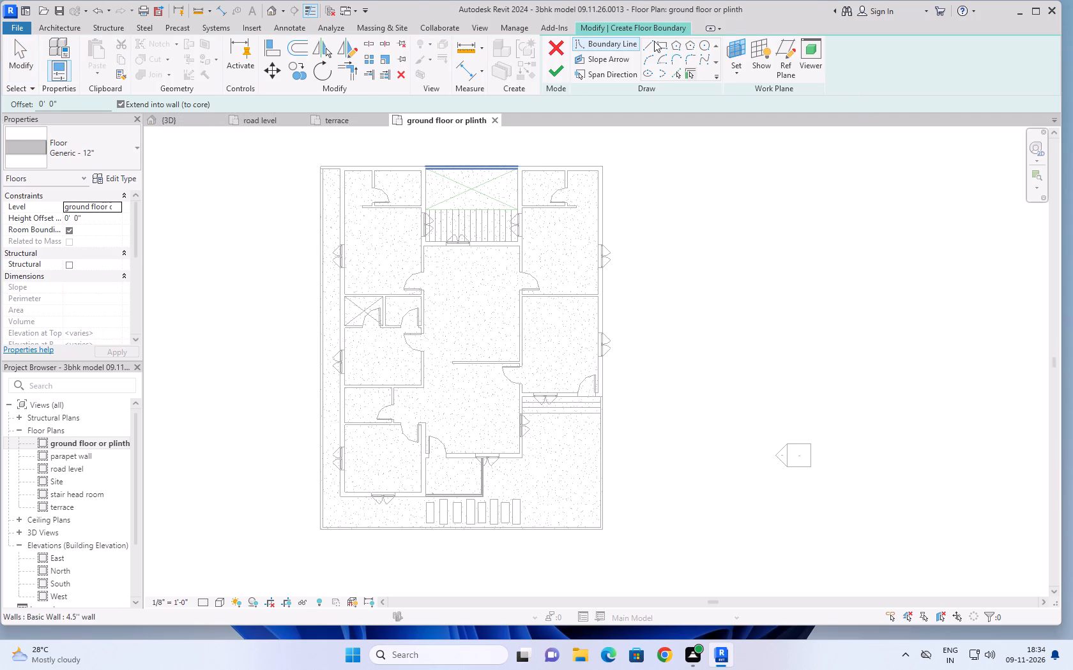
pyautogui.click(660, 45)
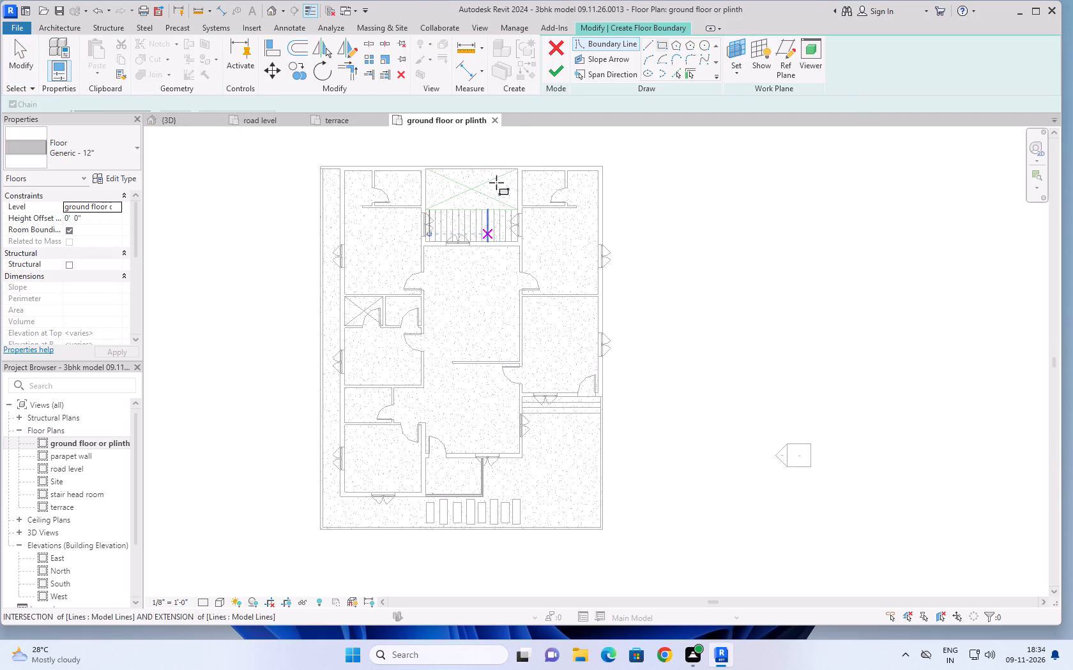
pyautogui.click(647, 42)
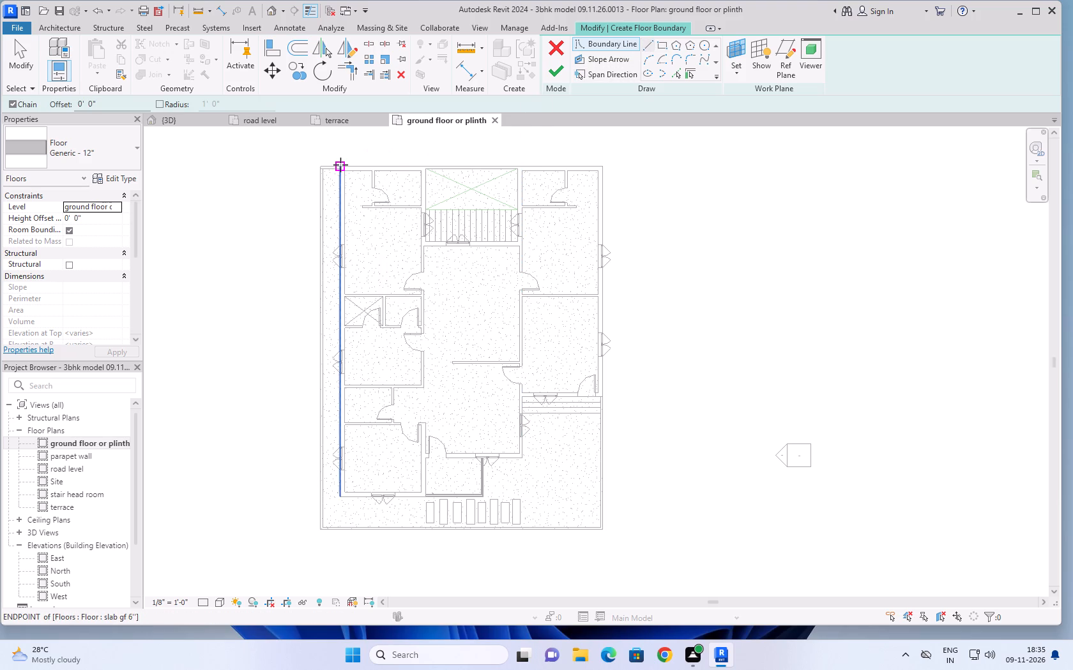
pyautogui.scroll(11, 340, 165)
pyautogui.click(340, 172)
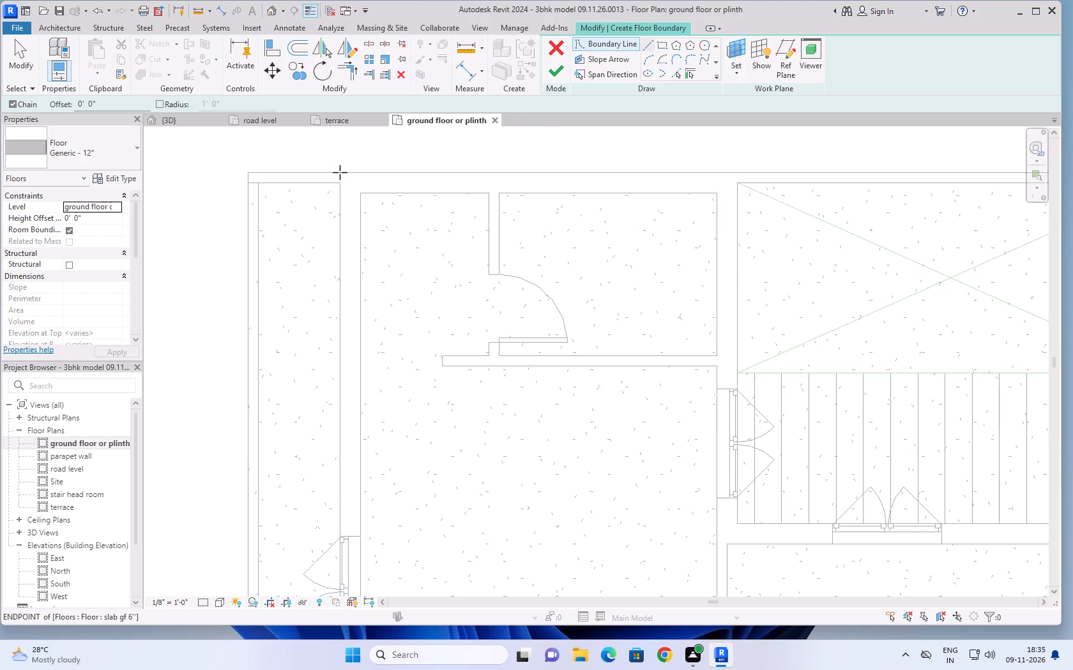
pyautogui.scroll(-10, 554, 204)
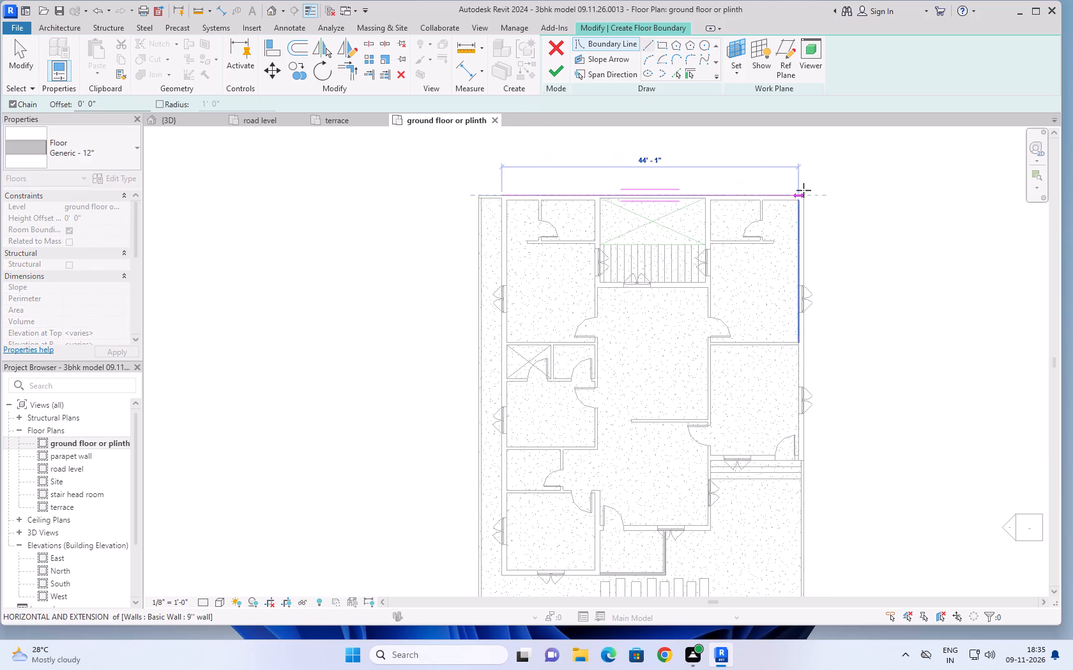
pyautogui.scroll(9, 812, 191)
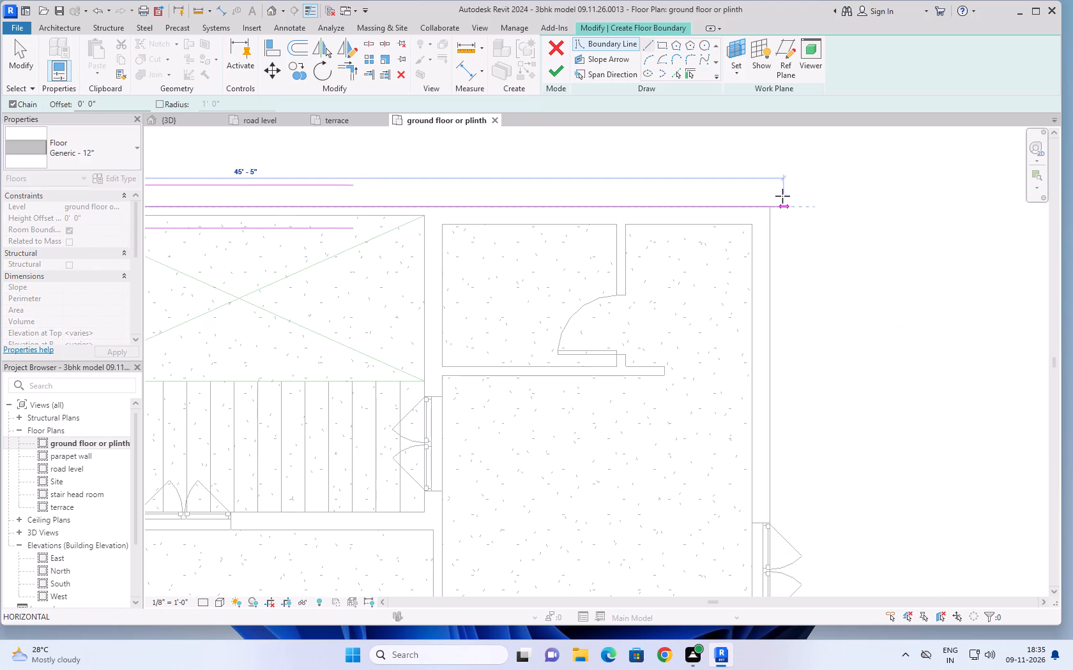
pyautogui.click(769, 206)
pyautogui.scroll(-13, 770, 202)
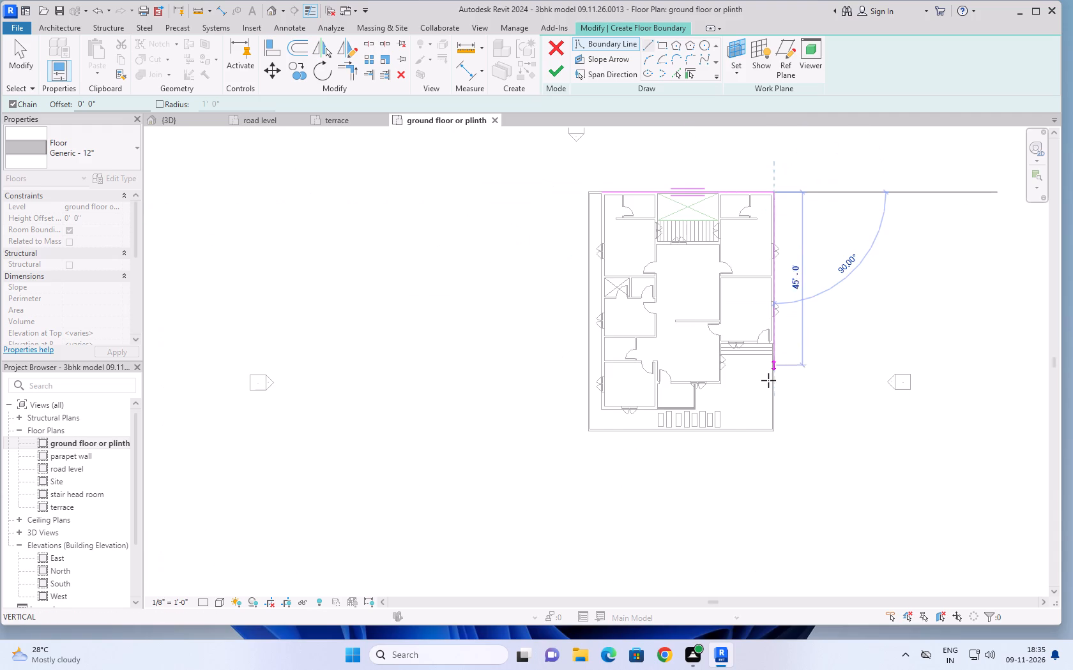
pyautogui.scroll(12, 768, 388)
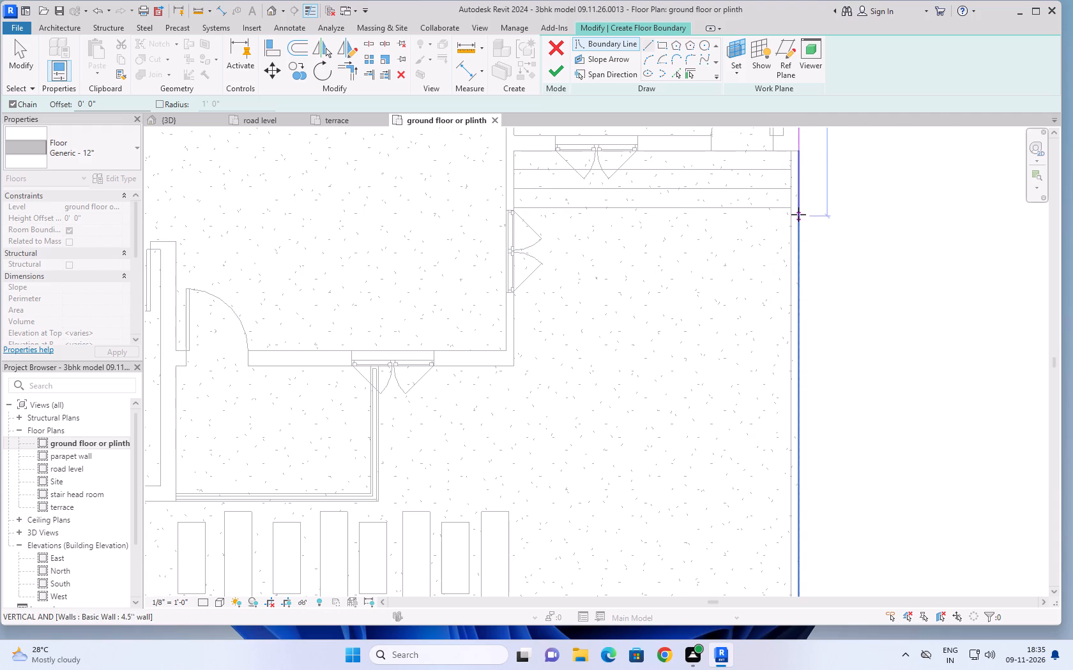
pyautogui.scroll(11, 798, 207)
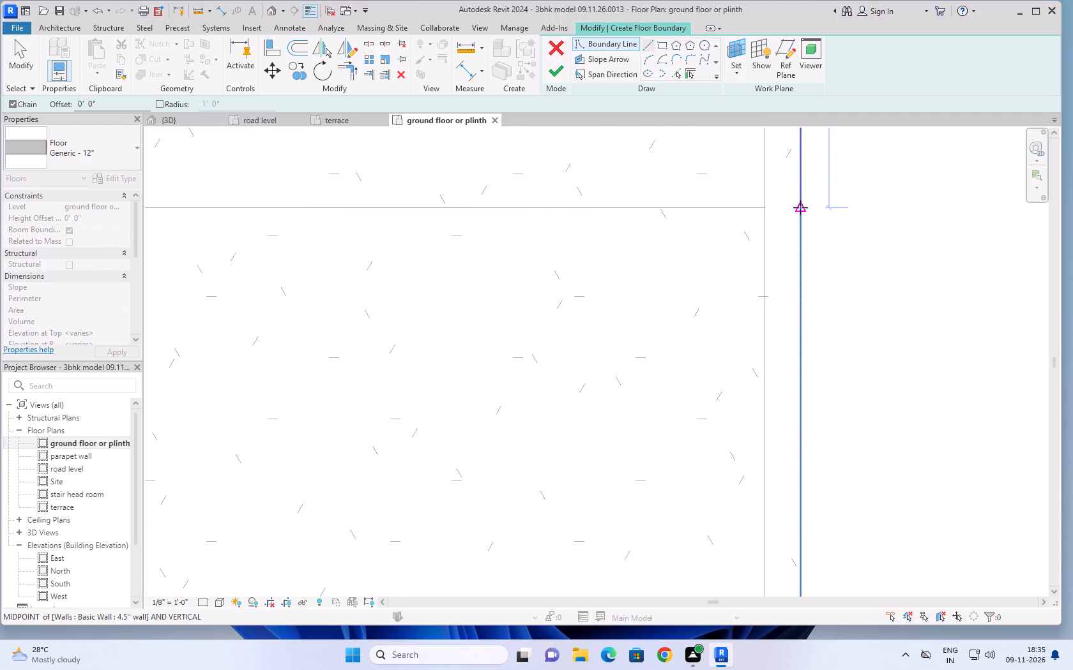
pyautogui.click(800, 207)
# Continue the floor boundary along the steps' front edge, down the hall's outer wall, and about 6'-7" along its front wall to the sit-out.
pyautogui.scroll(-13, 719, 202)
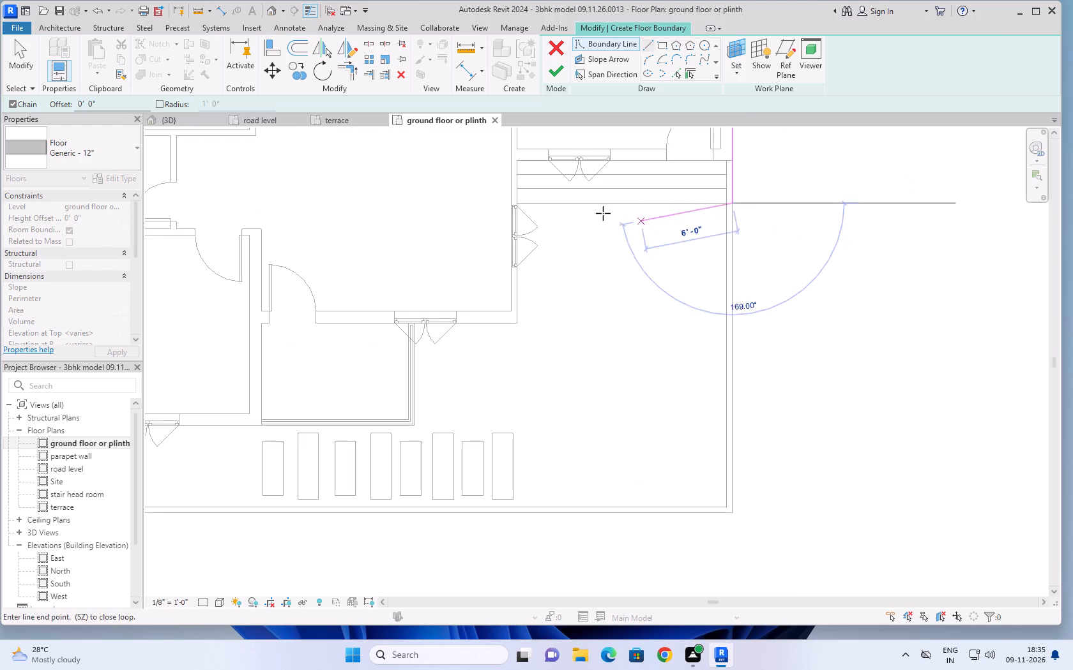
pyautogui.scroll(13, 519, 206)
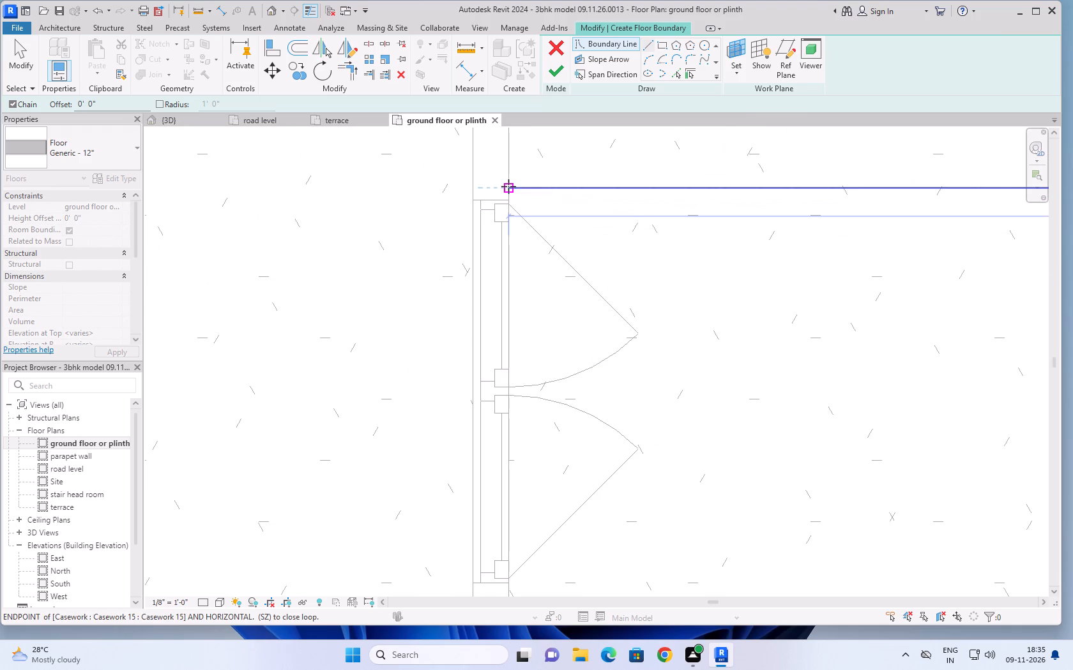
pyautogui.click(508, 187)
pyautogui.scroll(-10, 511, 195)
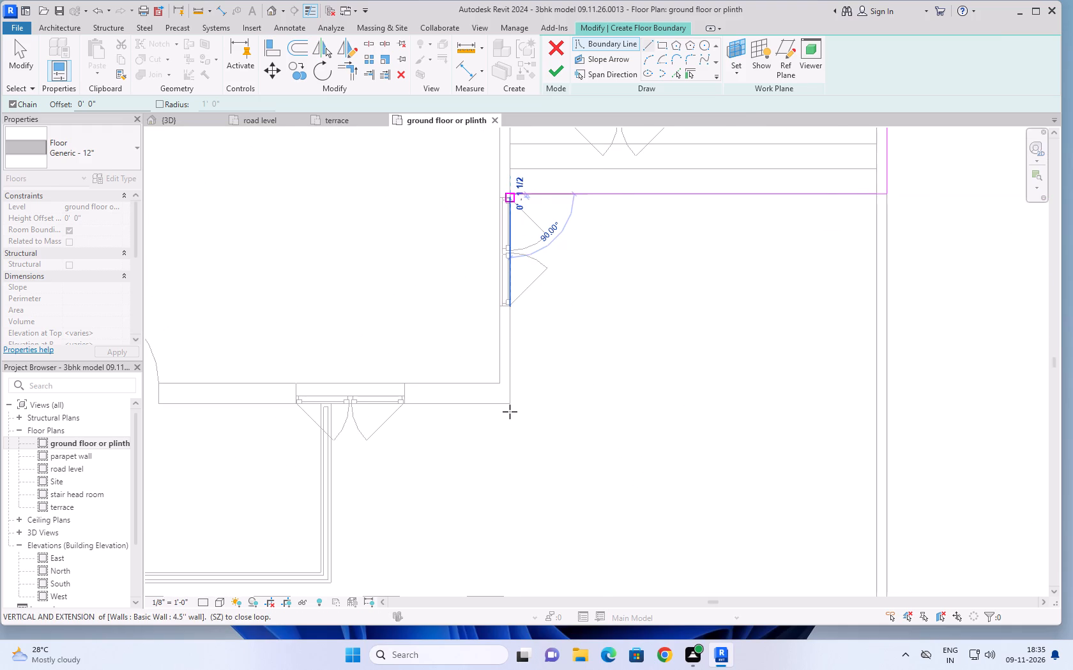
pyautogui.scroll(6, 512, 417)
pyautogui.click(509, 322)
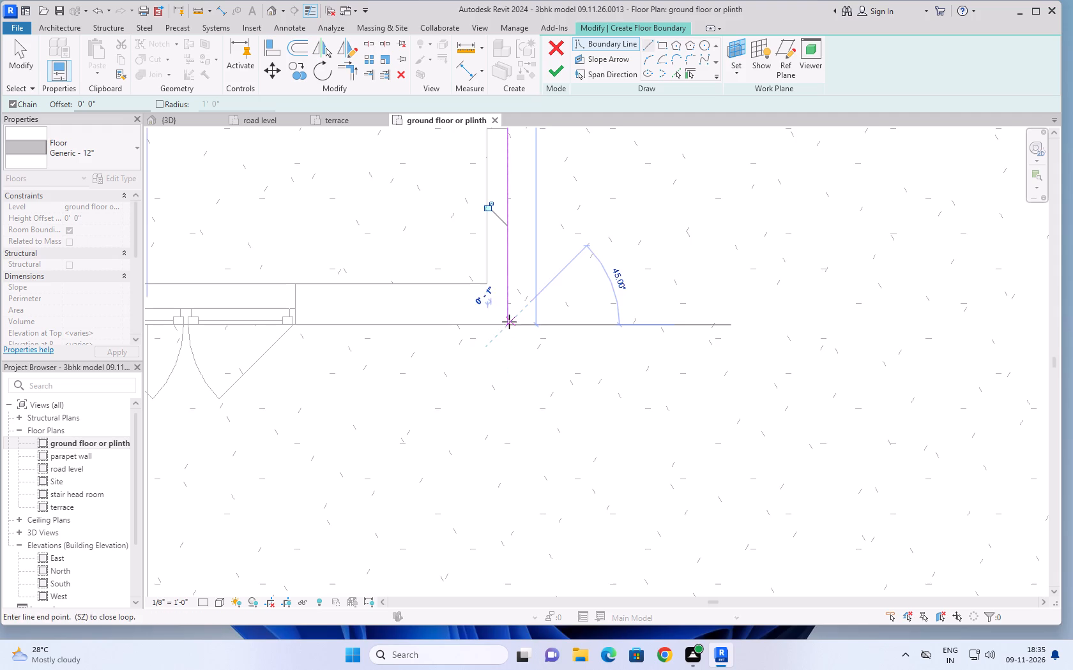
pyautogui.scroll(-8, 423, 359)
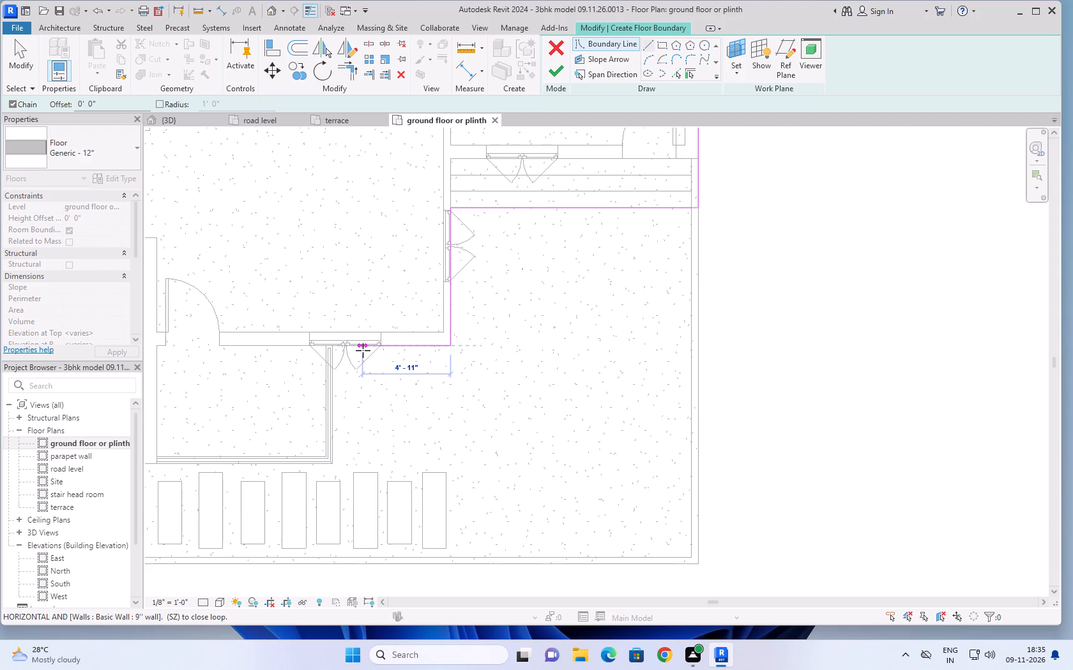
pyautogui.scroll(11, 362, 350)
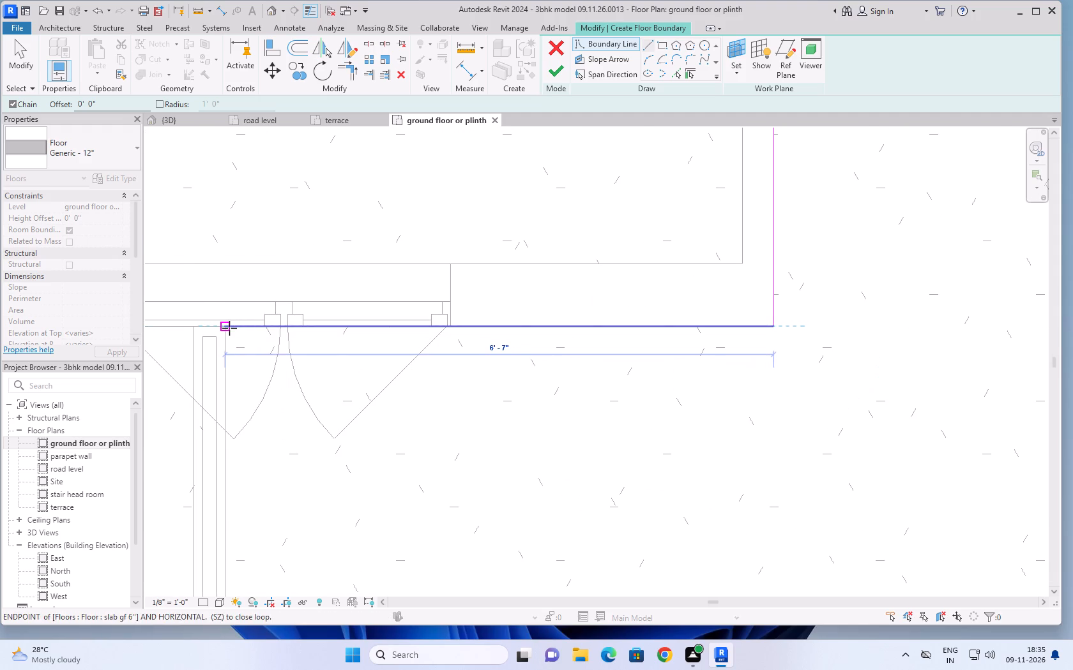
pyautogui.click(229, 328)
# Carry the floor boundary down the sit-out's outer edge and about 24'-5" along the front to the house's southwest corner.
pyautogui.scroll(-10, 229, 325)
pyautogui.scroll(3, 253, 433)
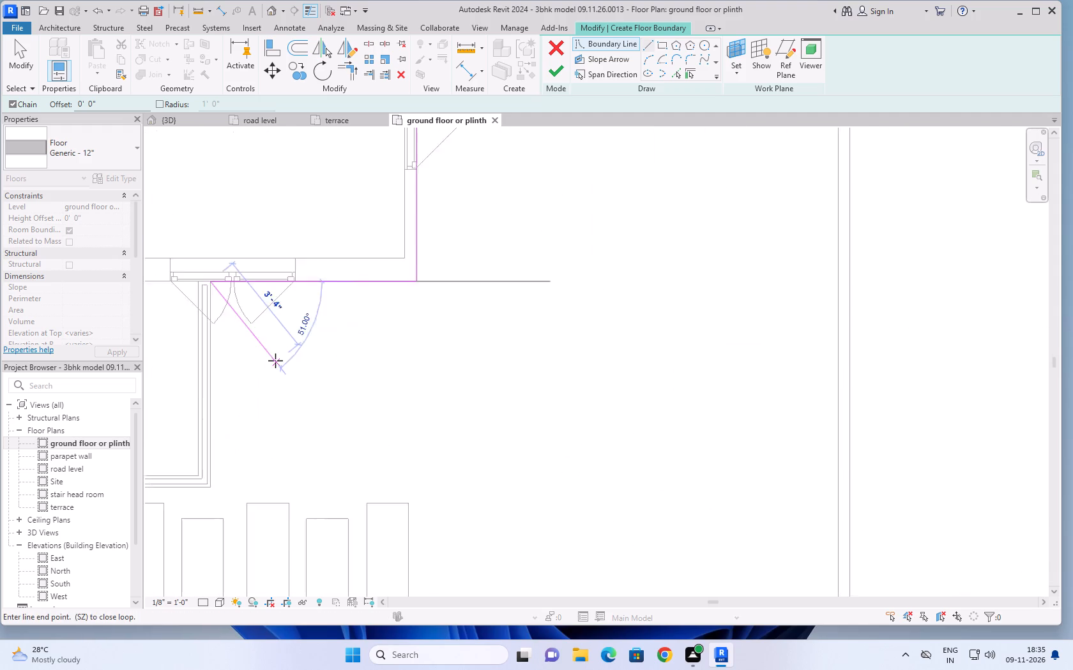
pyautogui.scroll(1, 275, 361)
pyautogui.scroll(-5, 275, 361)
pyautogui.scroll(12, 238, 456)
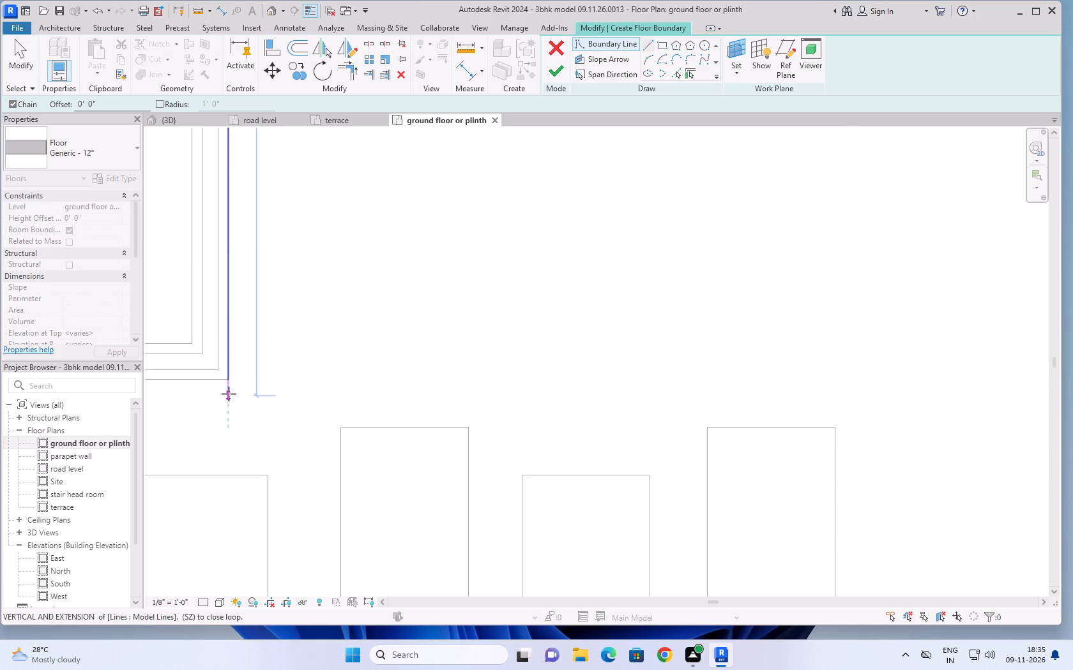
pyautogui.click(226, 382)
pyautogui.scroll(-6, 240, 365)
pyautogui.scroll(1, 266, 344)
pyautogui.scroll(-6, 270, 344)
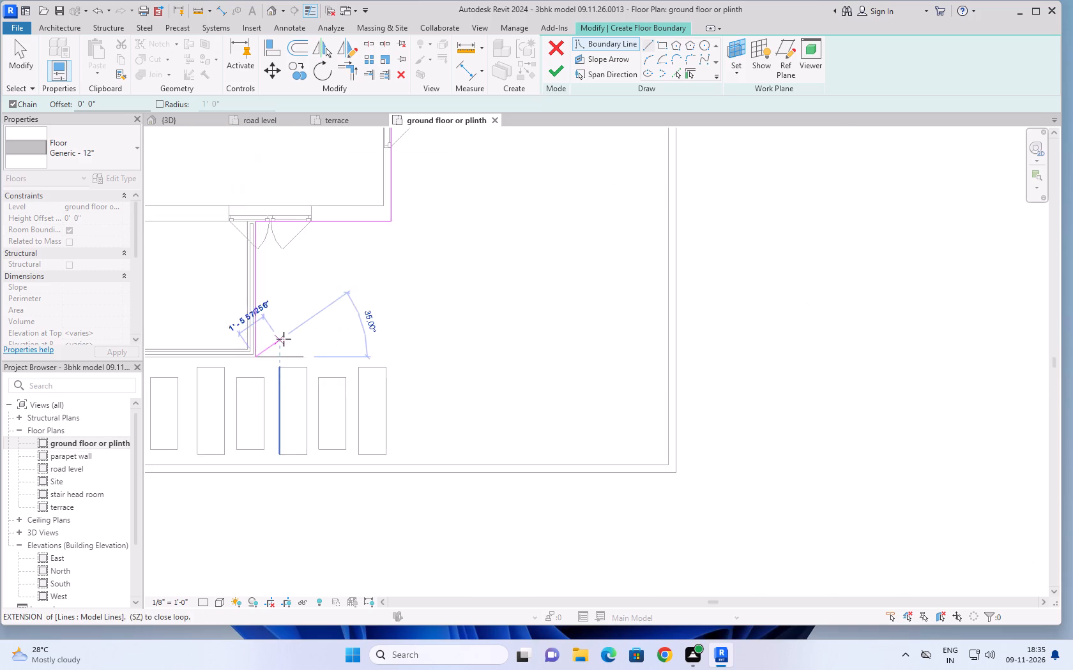
pyautogui.scroll(-6, 326, 336)
pyautogui.scroll(7, 208, 344)
pyautogui.scroll(-7, 305, 274)
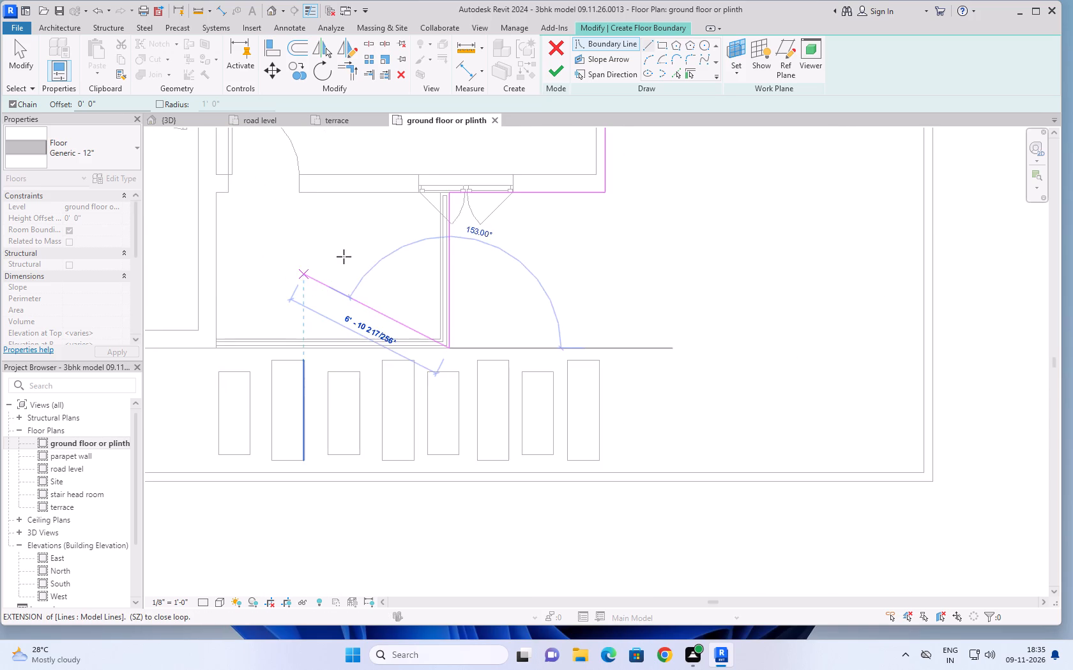
pyautogui.scroll(7, 245, 318)
pyautogui.scroll(-11, 370, 251)
pyautogui.scroll(12, 267, 246)
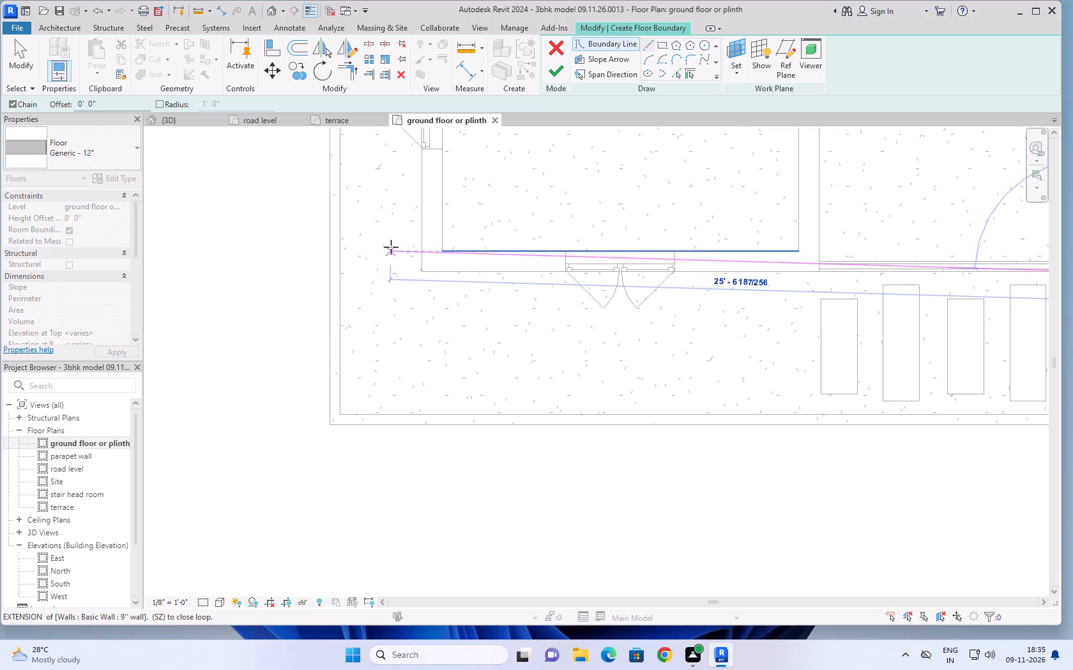
pyautogui.click(423, 274)
# Close the outer floor boundary along the west outer wall up to the starting corner at the rear wall.
pyautogui.scroll(-19, 423, 274)
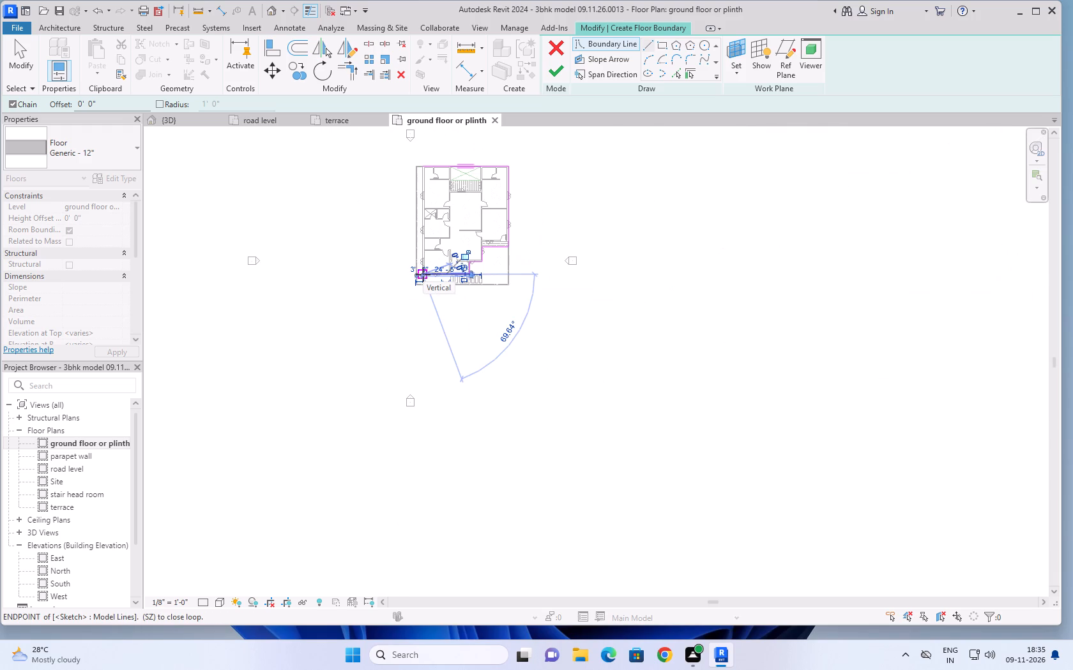
pyautogui.scroll(10, 423, 172)
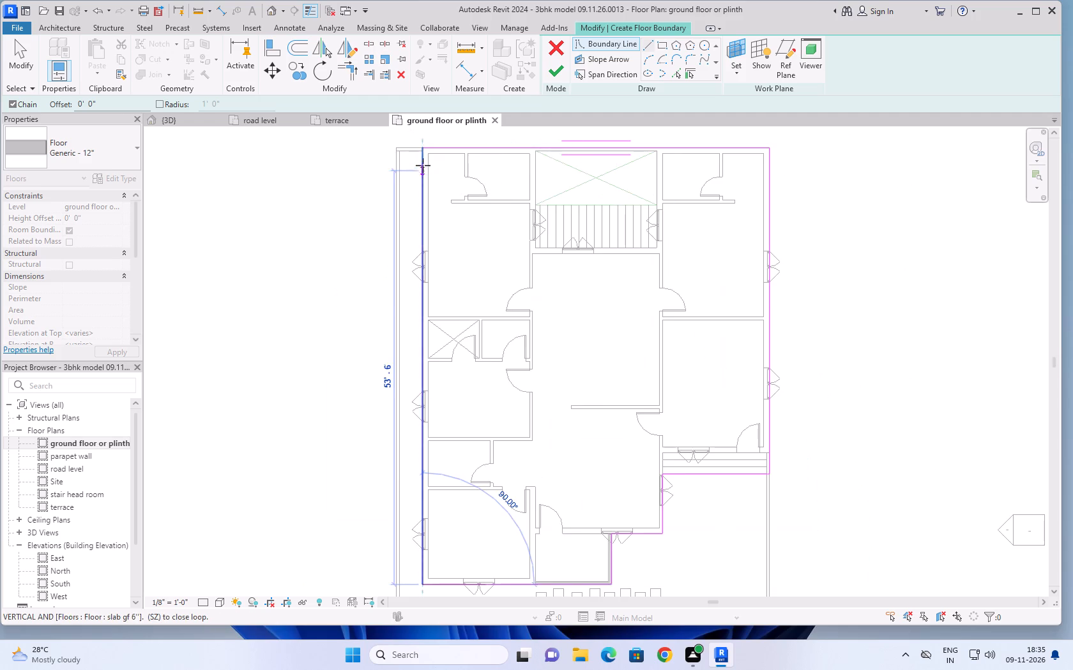
pyautogui.moveTo(423, 164); pyautogui.dragTo(415, 345, button='middle')
pyautogui.scroll(11, 418, 332)
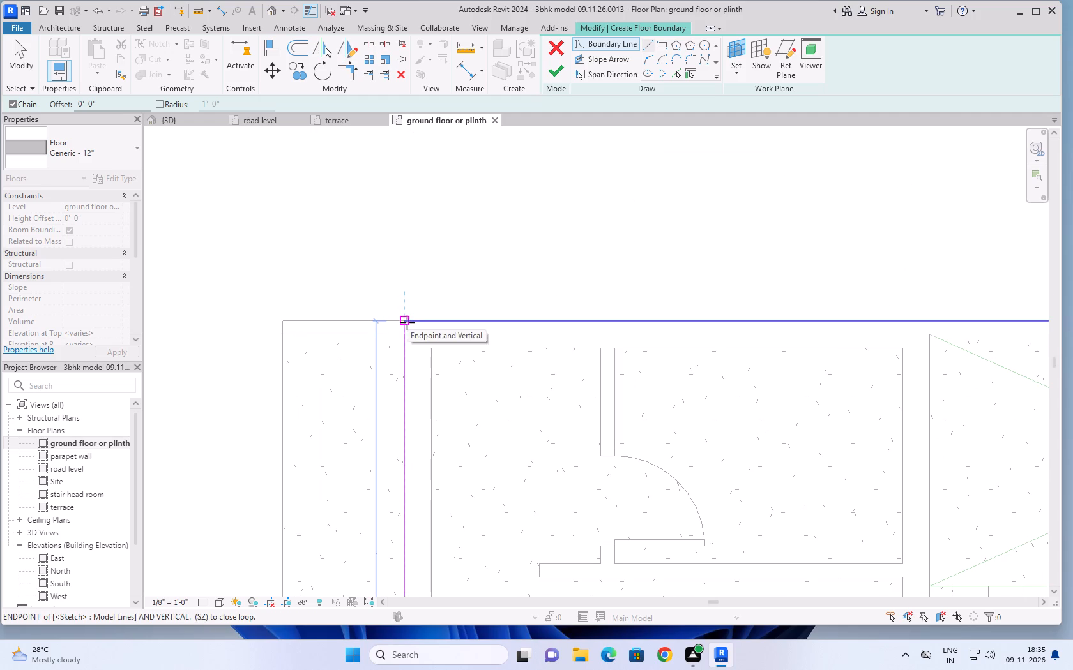
pyautogui.click(404, 322)
# Sketch boundary lines around the crossed rectangle behind the stairs, about 15'-8" wide, with its west edge starting at the rear boundary line.
pyautogui.scroll(-16, 437, 255)
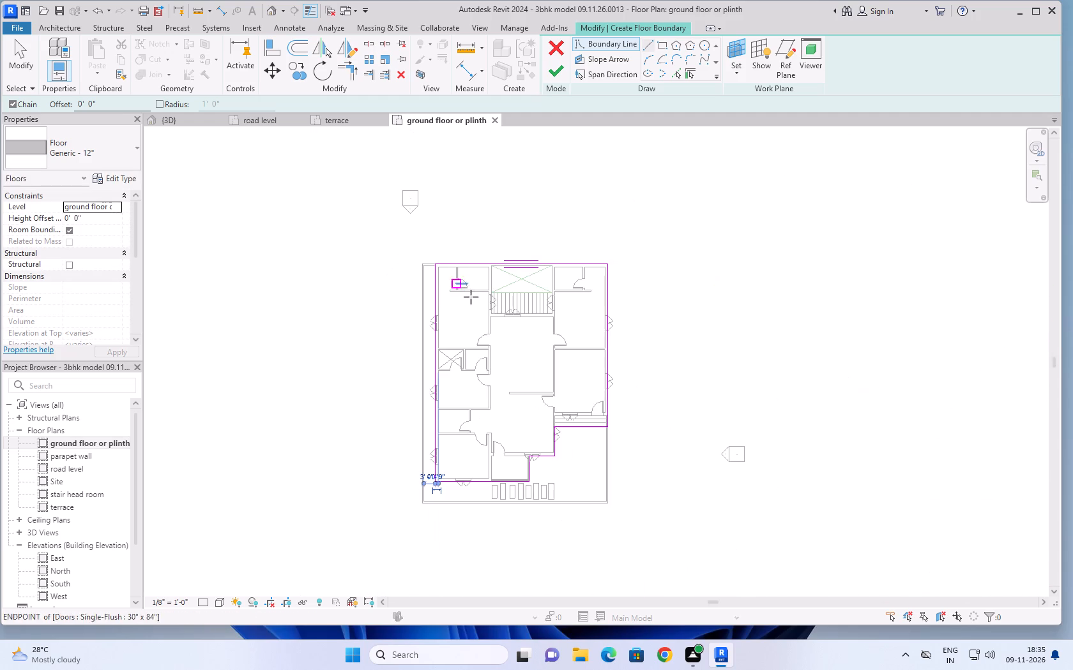
pyautogui.scroll(7, 602, 334)
pyautogui.moveTo(358, 175); pyautogui.dragTo(358, 232, button='middle')
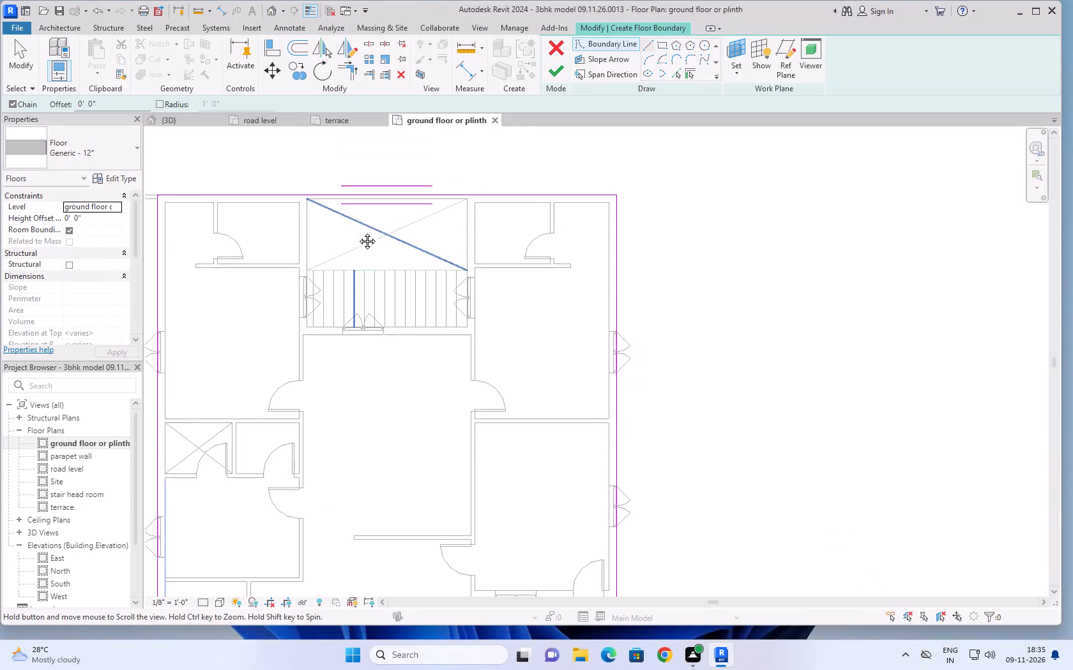
pyautogui.moveTo(358, 232); pyautogui.dragTo(358, 294, button='middle')
pyautogui.scroll(1, 357, 295)
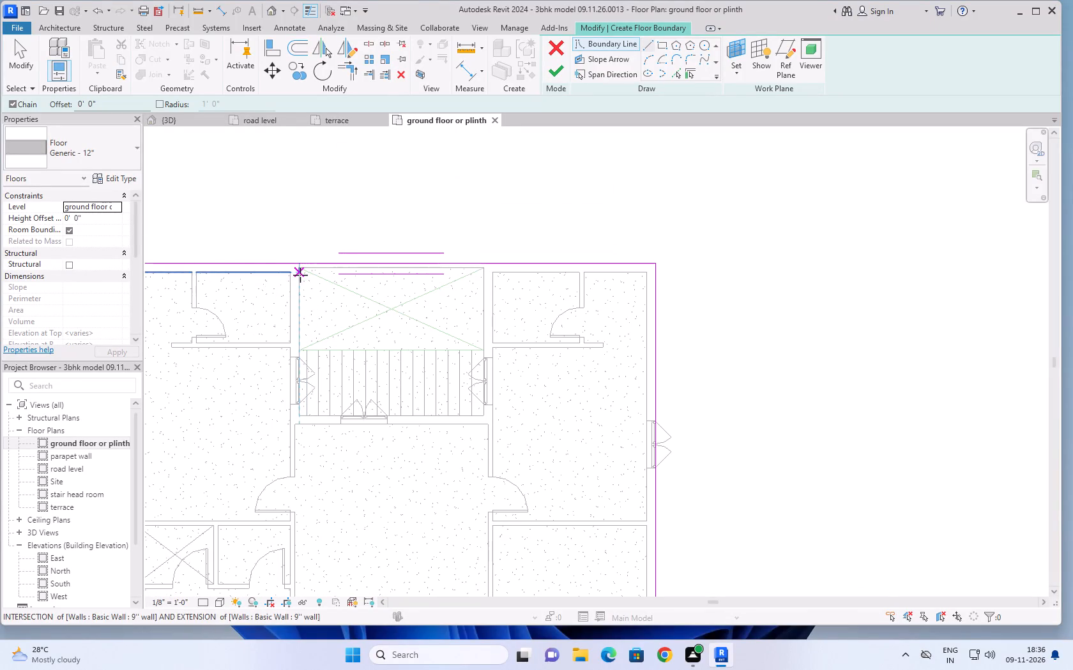
pyautogui.scroll(4, 299, 271)
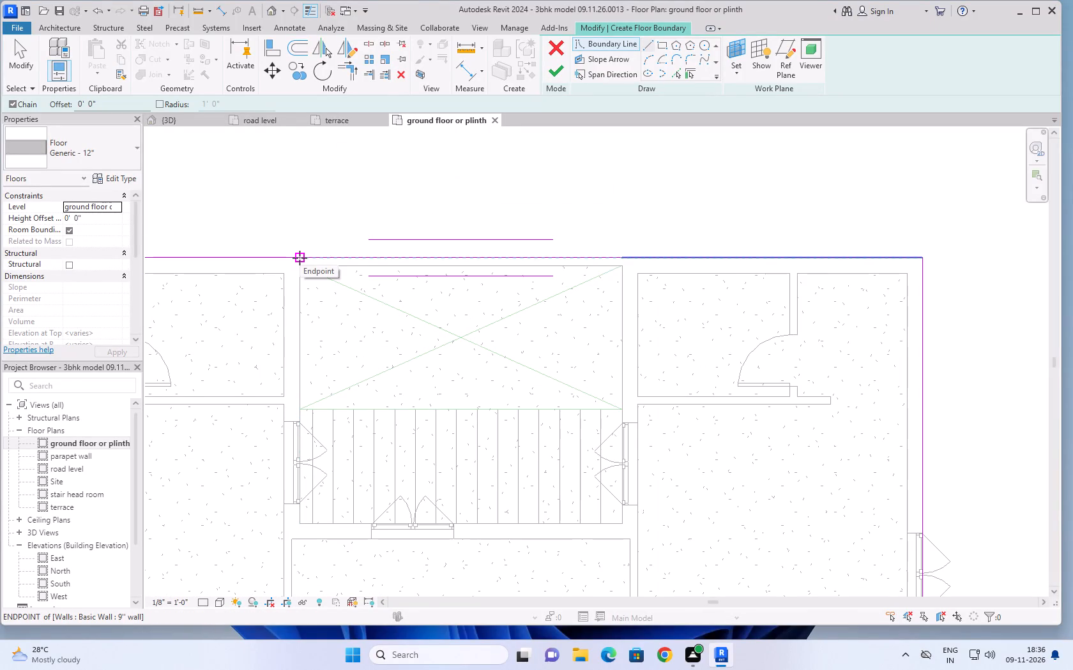
pyautogui.click(300, 258)
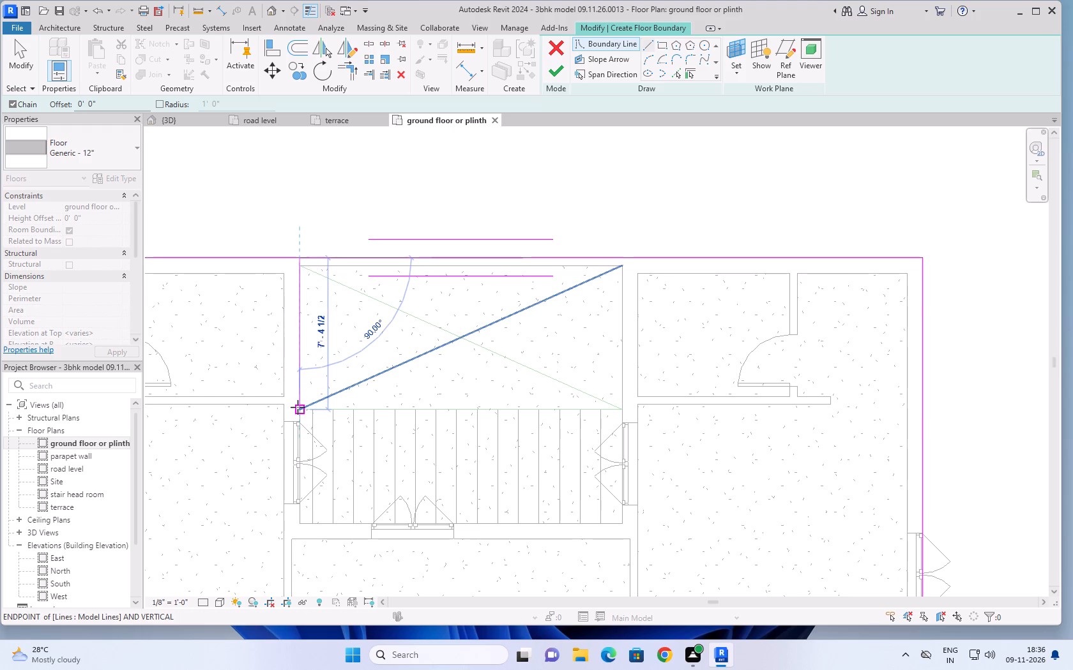
pyautogui.click(298, 408)
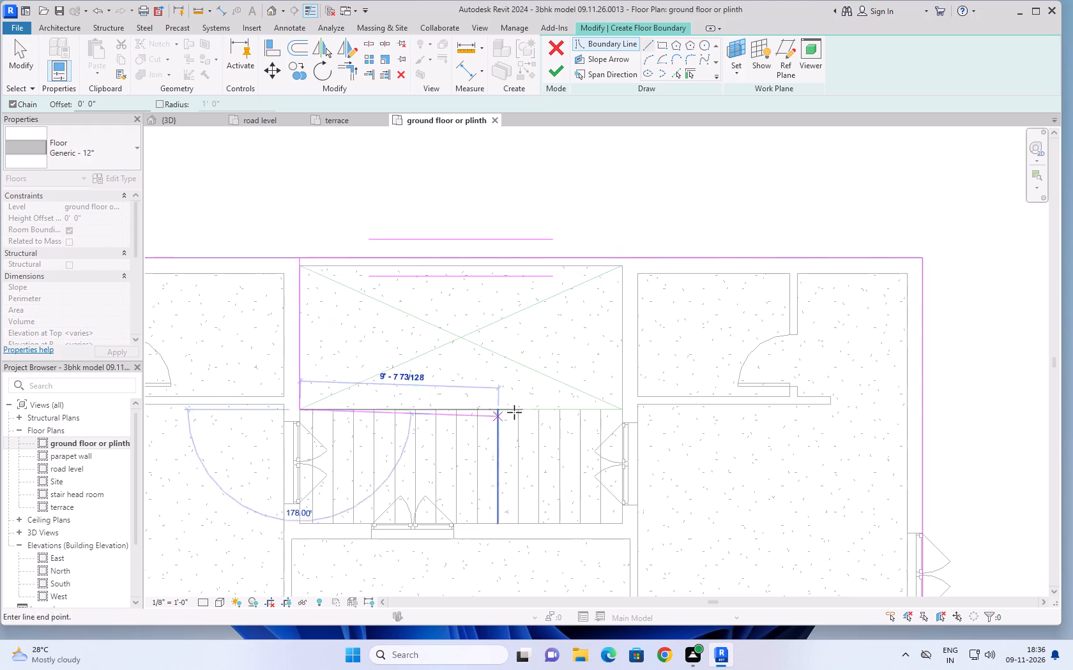
pyautogui.click(620, 412)
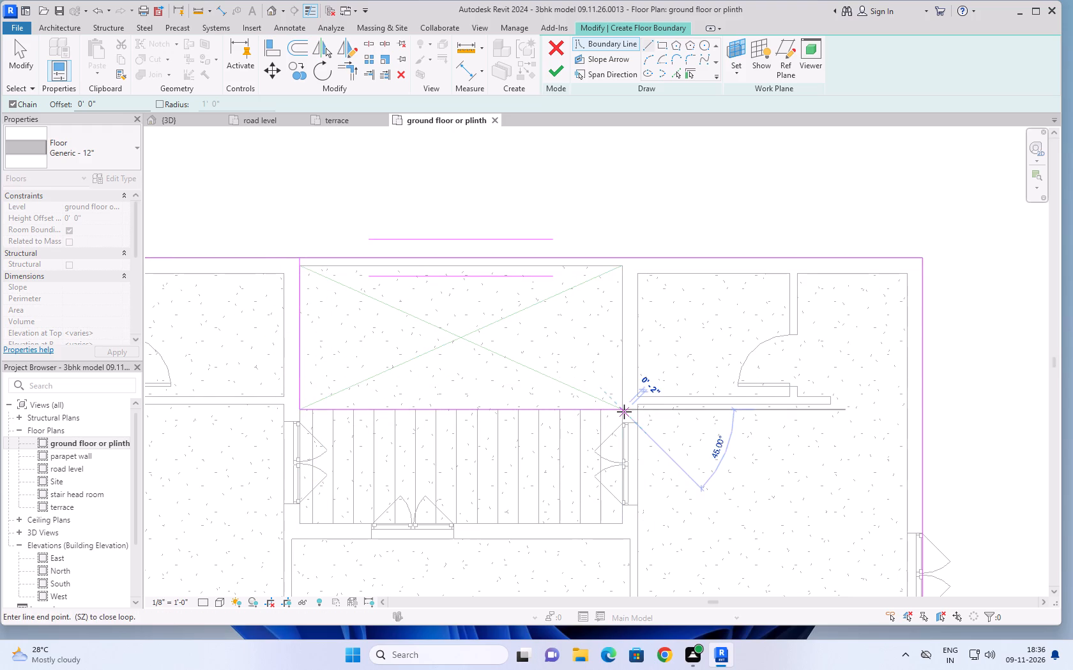
pyautogui.click(623, 265)
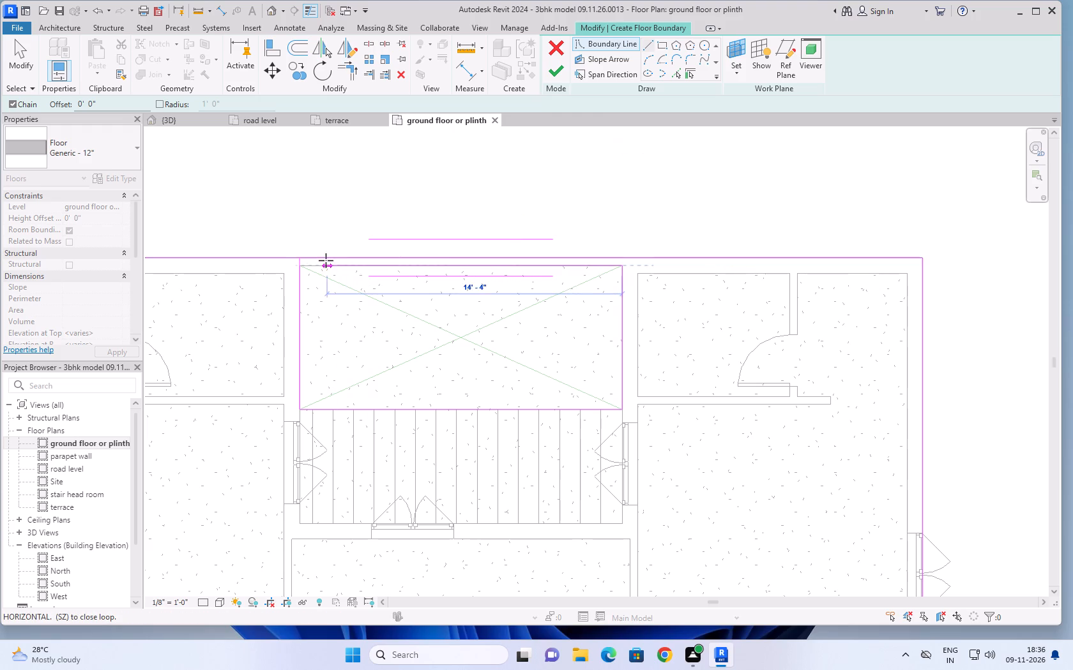
pyautogui.scroll(6, 299, 261)
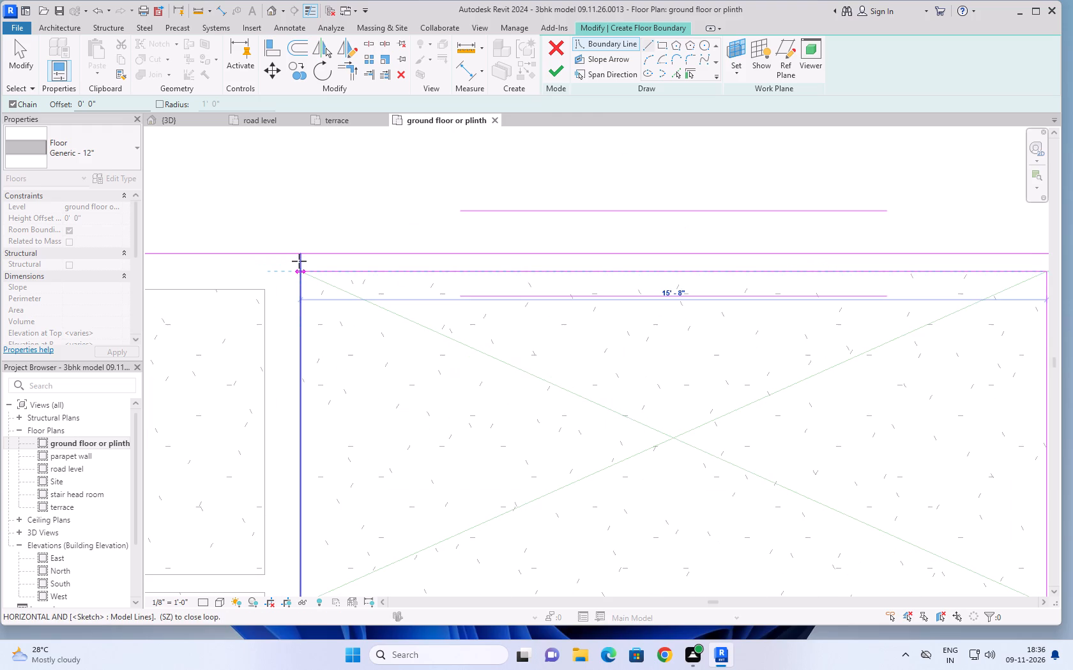
pyautogui.click(300, 272)
pyautogui.scroll(-8, 320, 207)
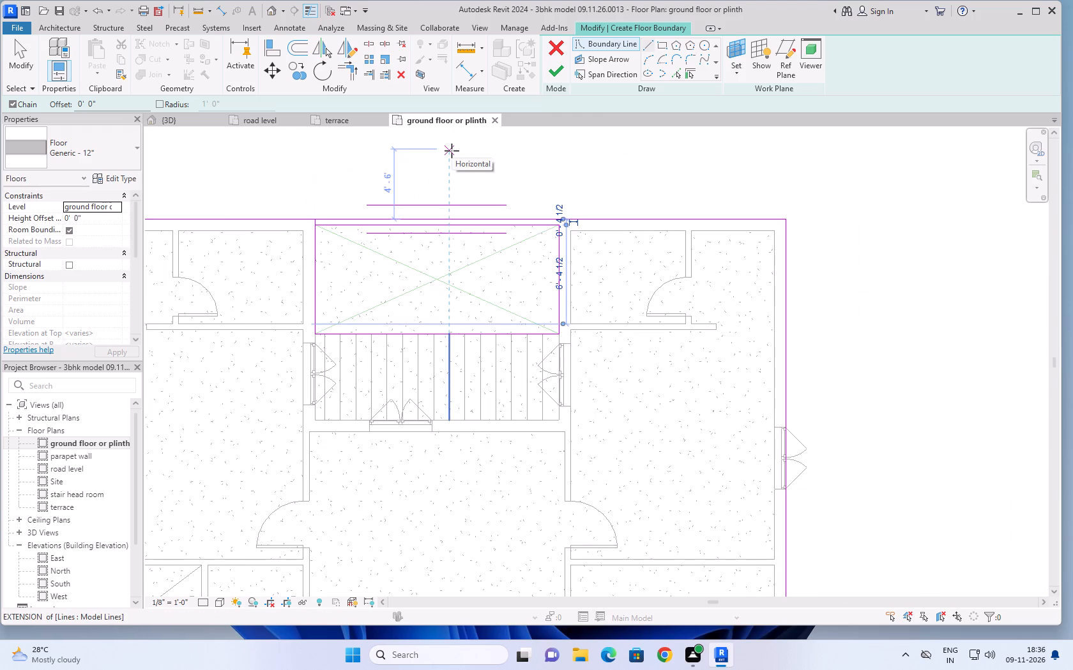
pyautogui.press('Escape')
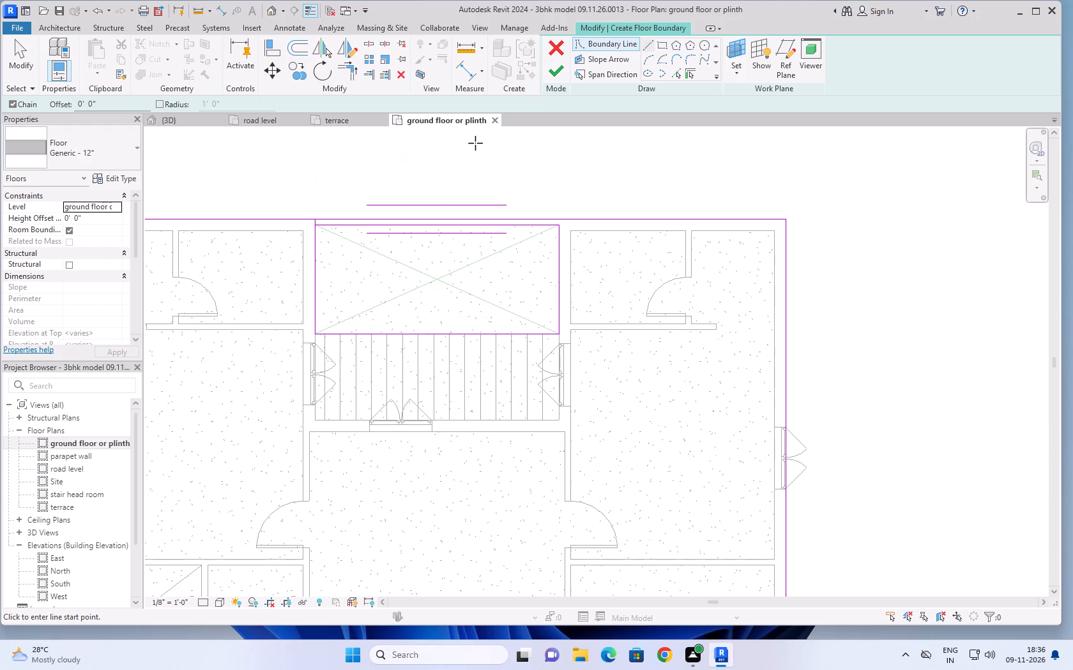
pyautogui.scroll(10, 314, 221)
pyautogui.press('Escape')
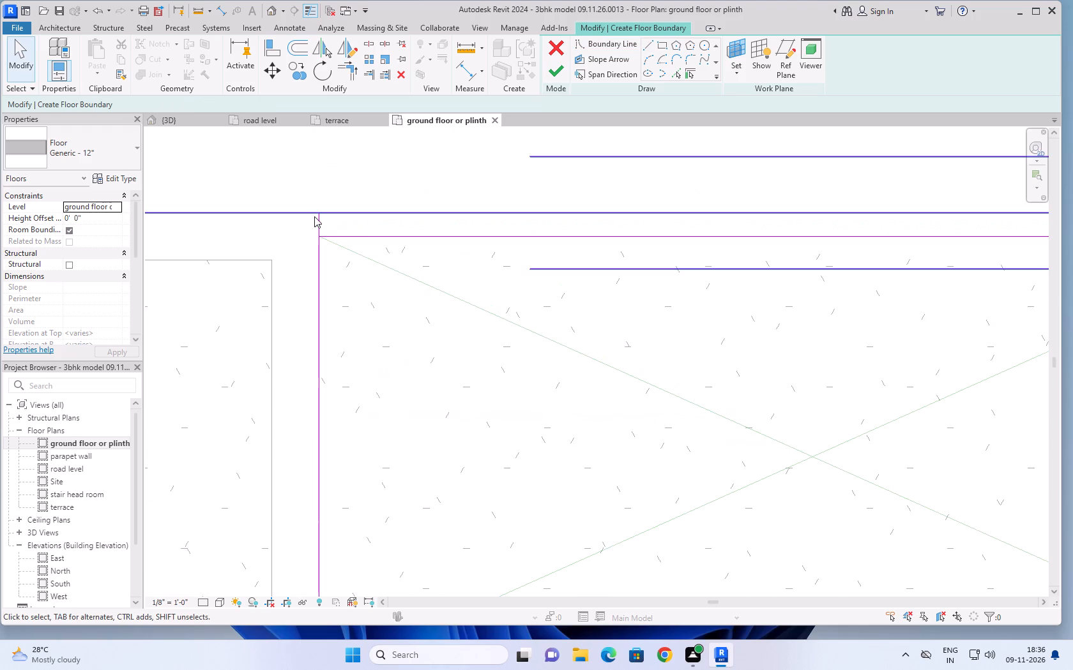
# Pull the cutout's west boundary line back to the cutout's rear corner and finish the floor without attaching walls.
pyautogui.click(319, 221)
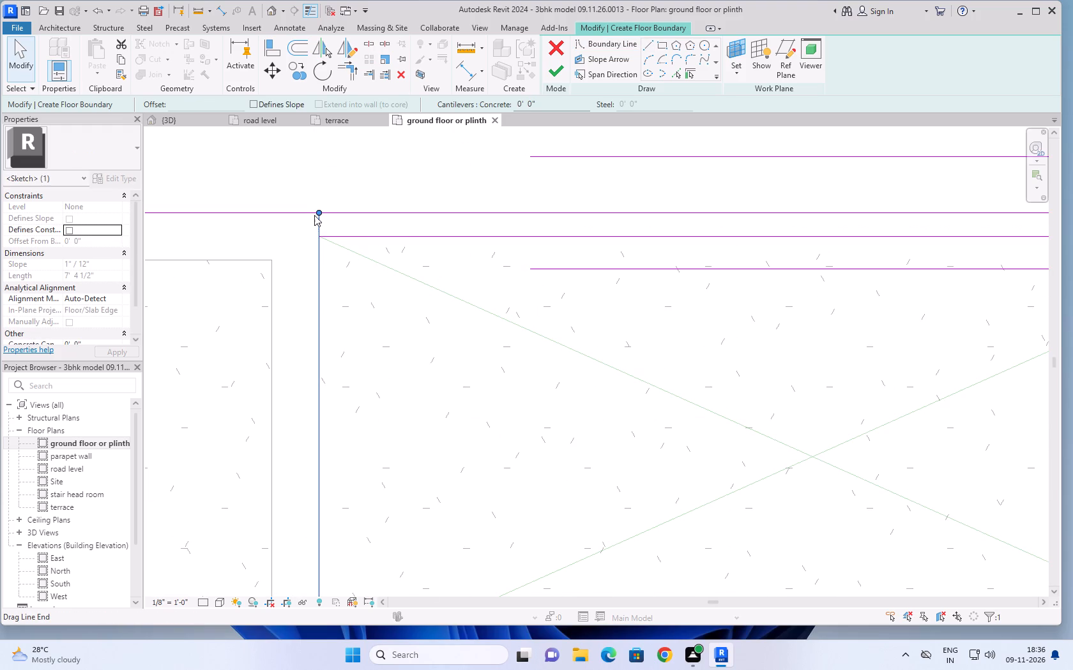
pyautogui.moveTo(316, 212); pyautogui.dragTo(318, 233)
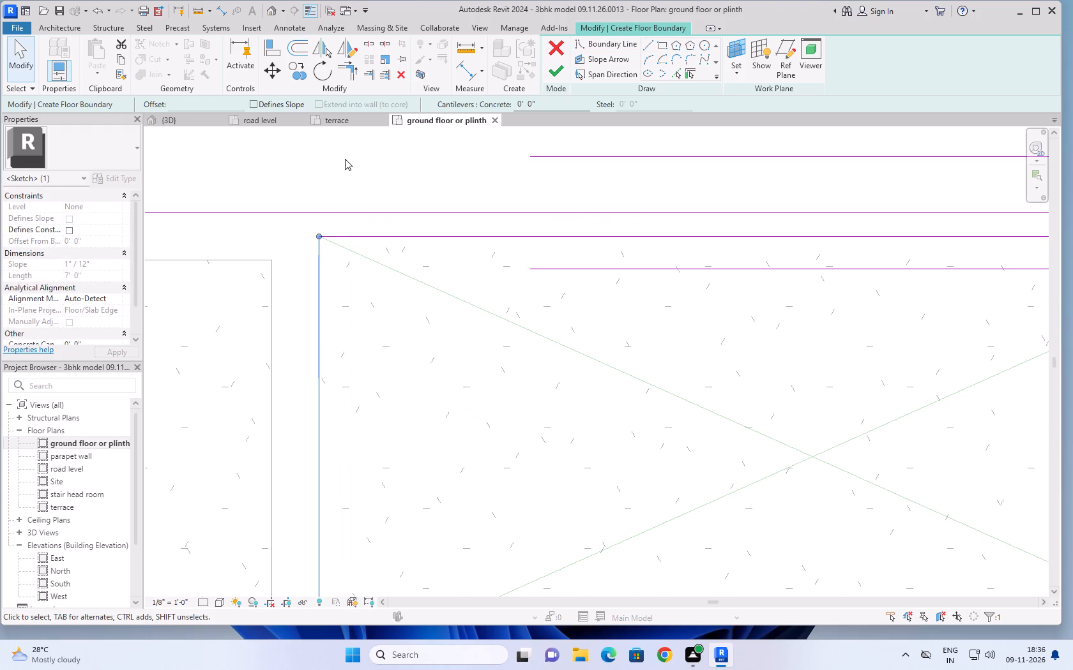
pyautogui.scroll(-13, 345, 159)
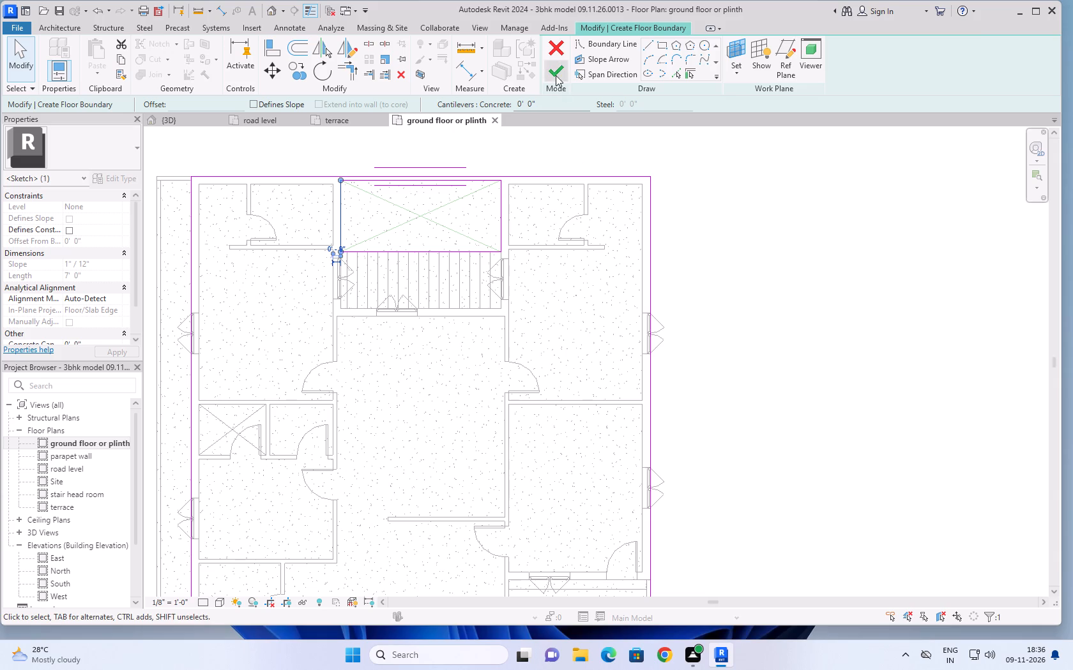
pyautogui.click(556, 71)
pyautogui.click(647, 334)
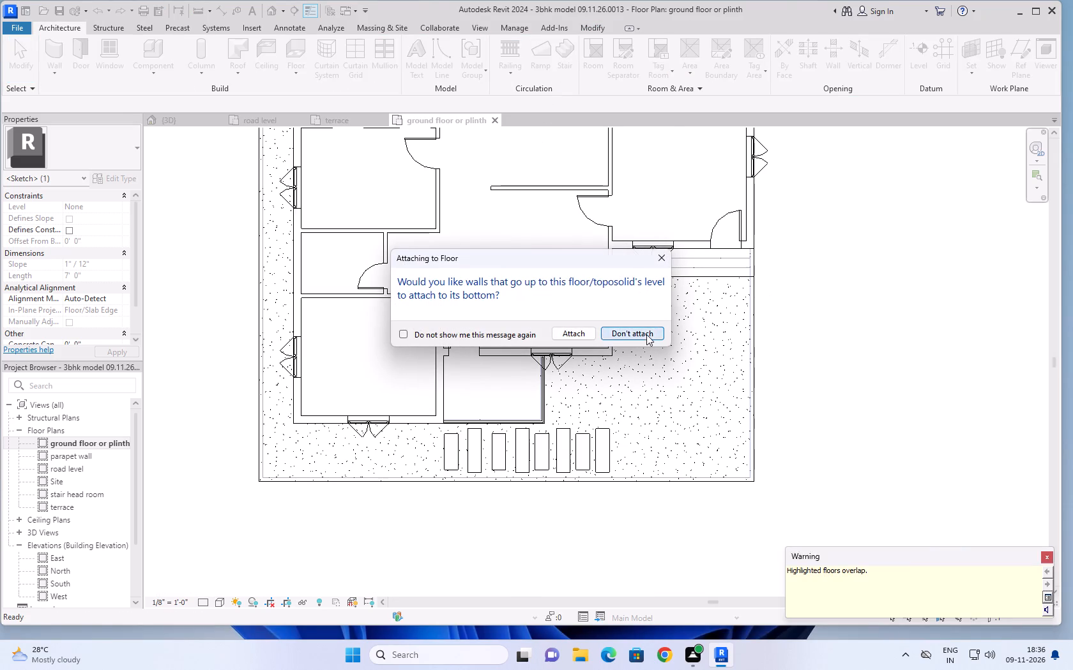
# In the 3D view, set the new Generic - 12" floor's level to terrace.
pyautogui.scroll(-4, 838, 309)
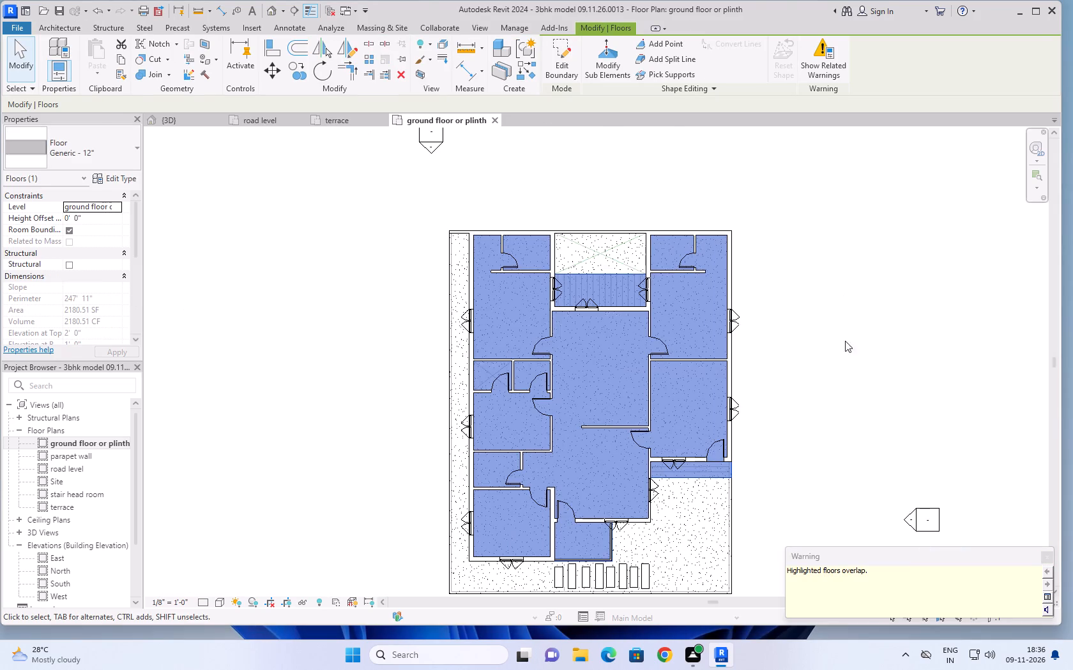
pyautogui.scroll(-4, 844, 329)
pyautogui.scroll(7, 857, 477)
pyautogui.scroll(-3, 818, 377)
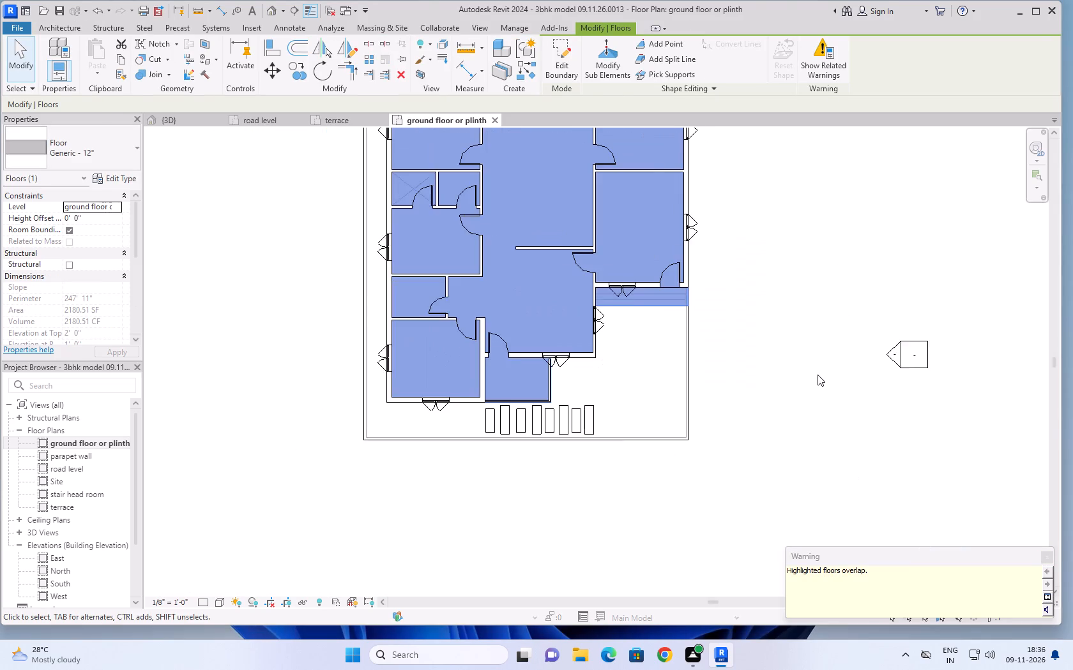
pyautogui.click(169, 121)
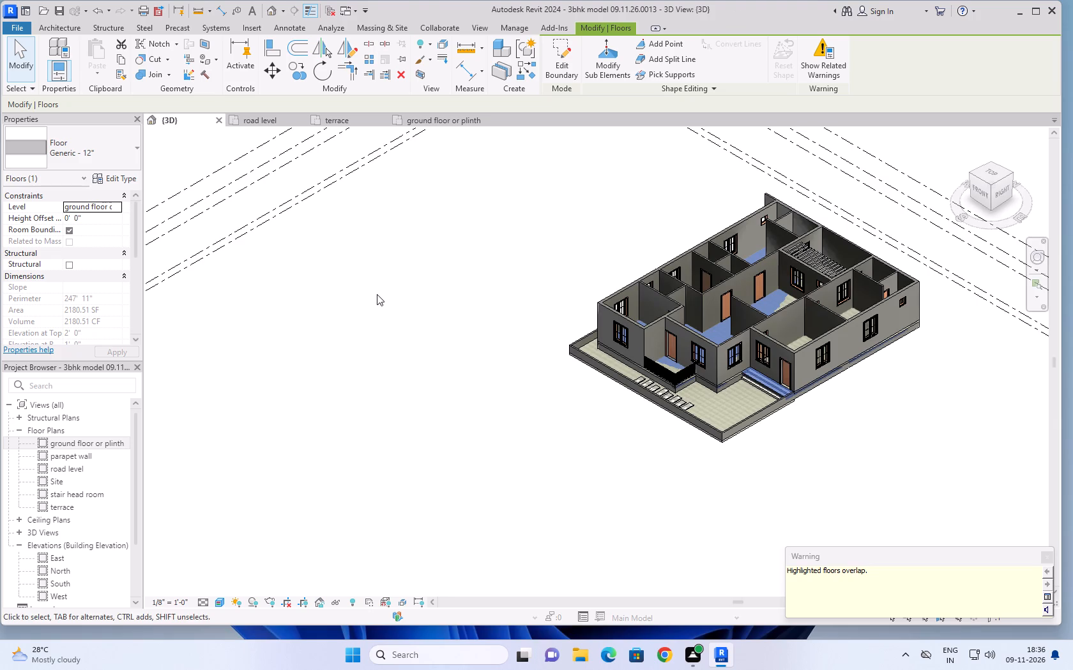
pyautogui.click(117, 207)
pyautogui.click(98, 238)
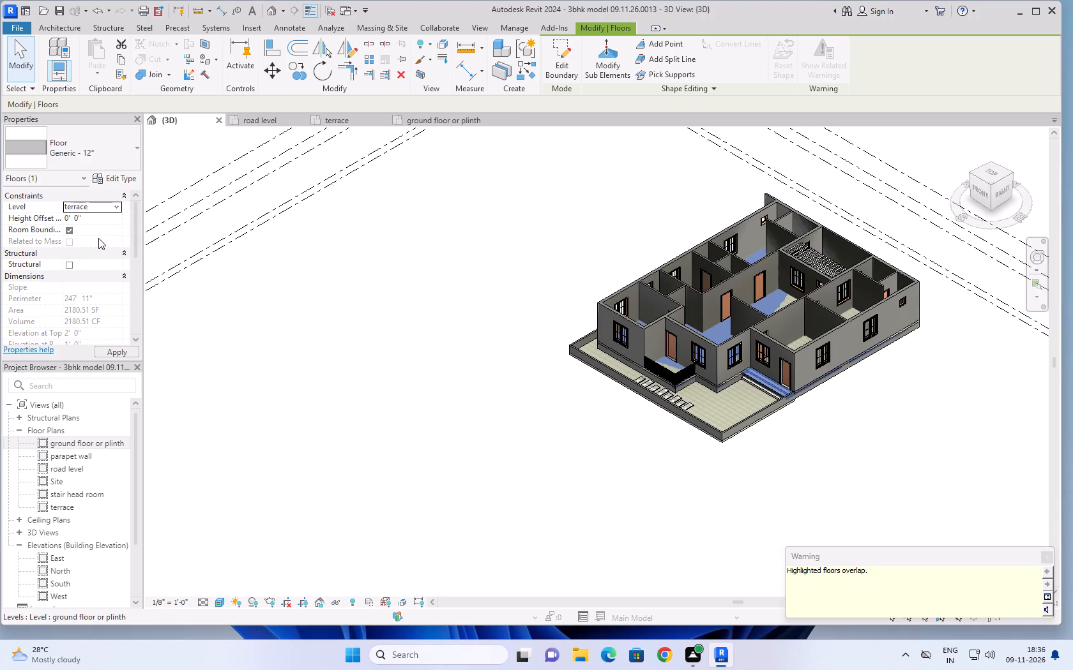
pyautogui.click(130, 350)
pyautogui.click(346, 367)
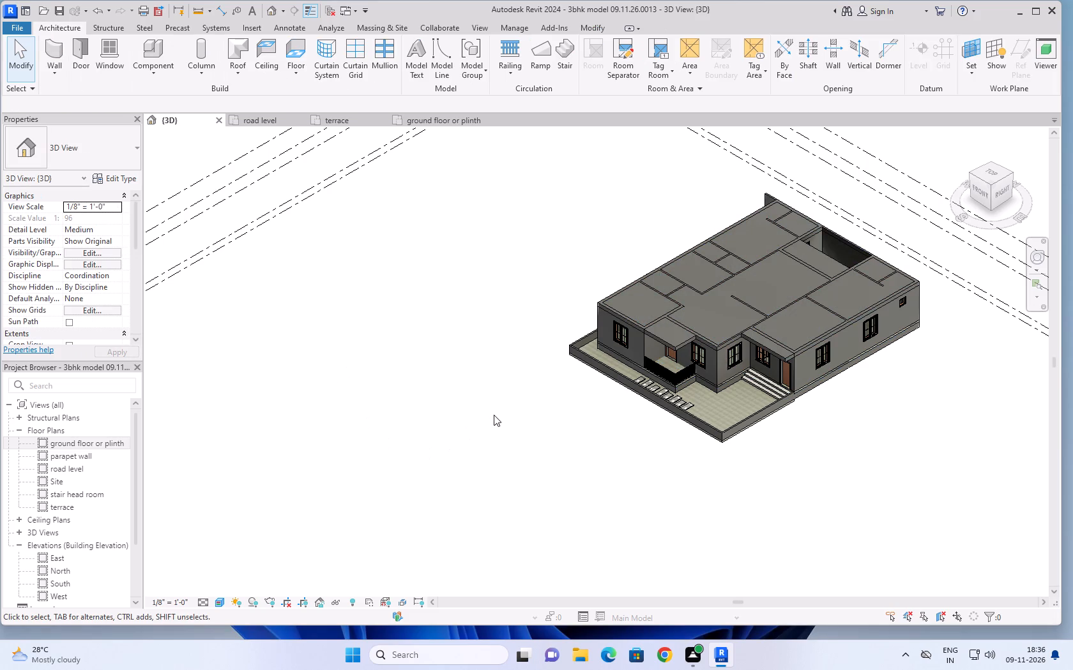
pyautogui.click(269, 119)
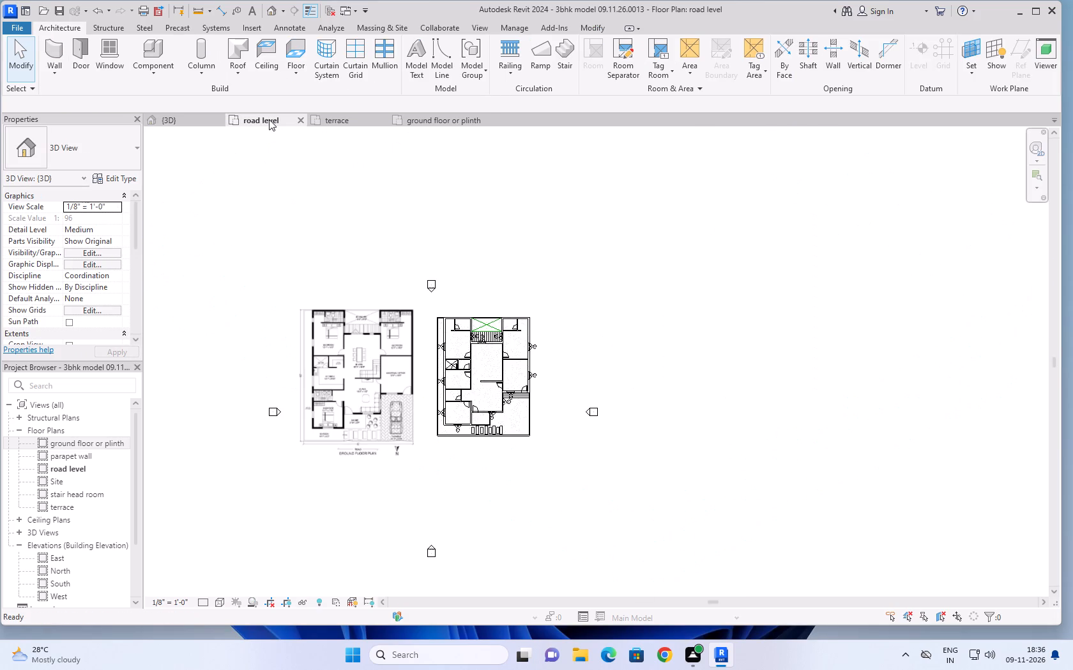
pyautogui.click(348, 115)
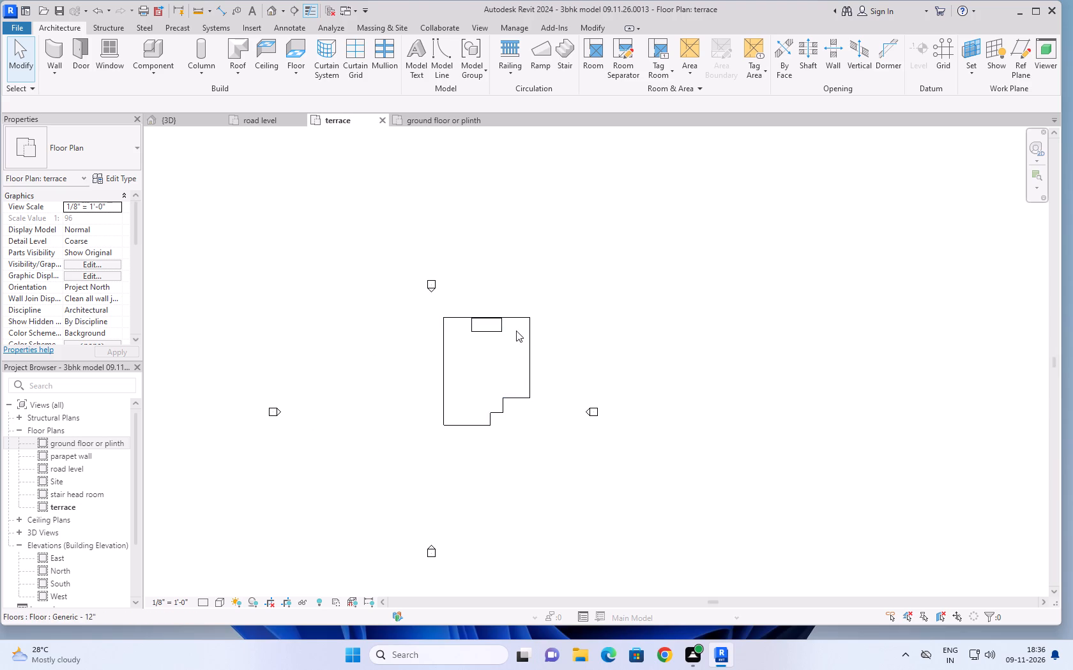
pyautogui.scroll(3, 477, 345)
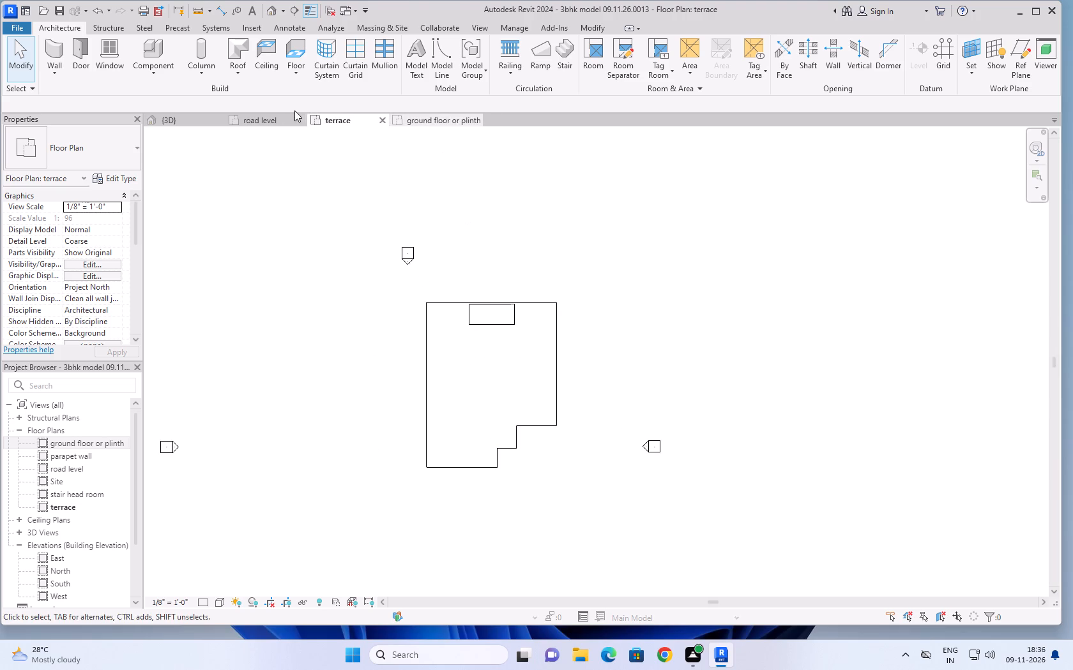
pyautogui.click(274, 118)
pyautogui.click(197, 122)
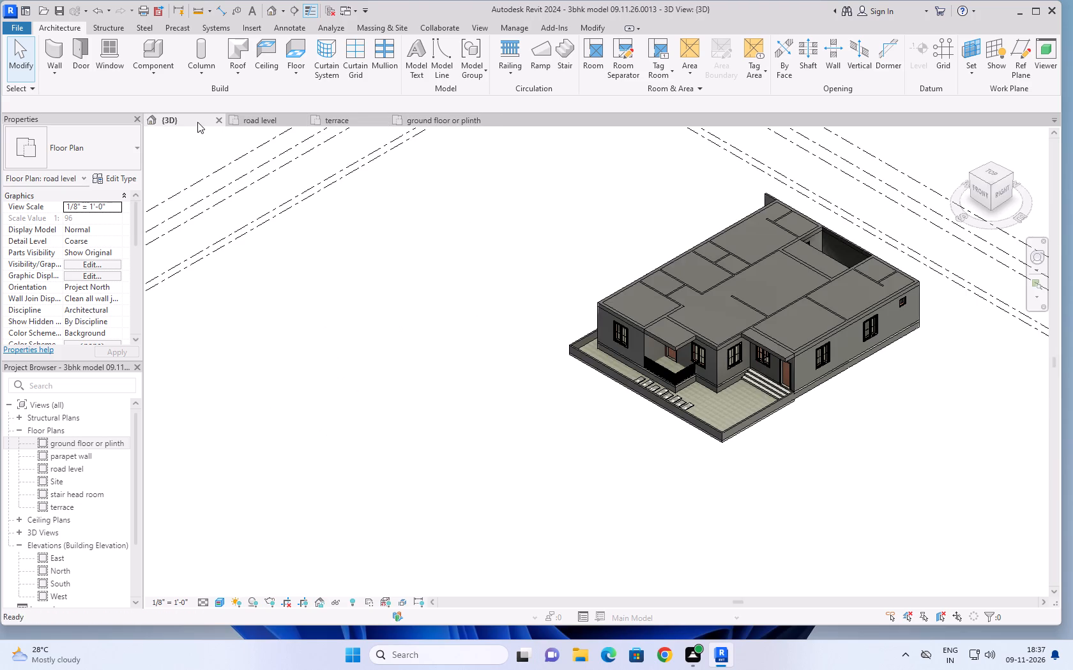
# Set the top constraint of the 4.5'' rear wall behind the slab cutout to Up to level: ground floor or plinth.
pyautogui.keyDown('shift'); pyautogui.moveTo(901, 415); pyautogui.dragTo(705, 462, button='middle'); pyautogui.keyUp('shift')
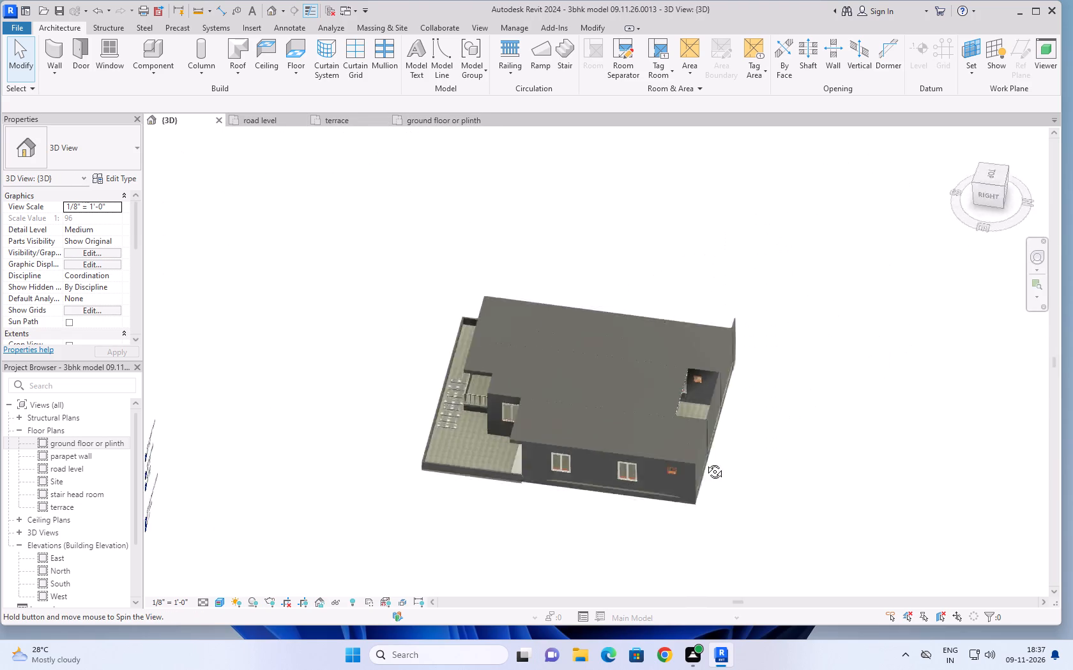
pyautogui.keyDown('shift'); pyautogui.moveTo(705, 462); pyautogui.dragTo(572, 366, button='middle'); pyautogui.keyUp('shift')
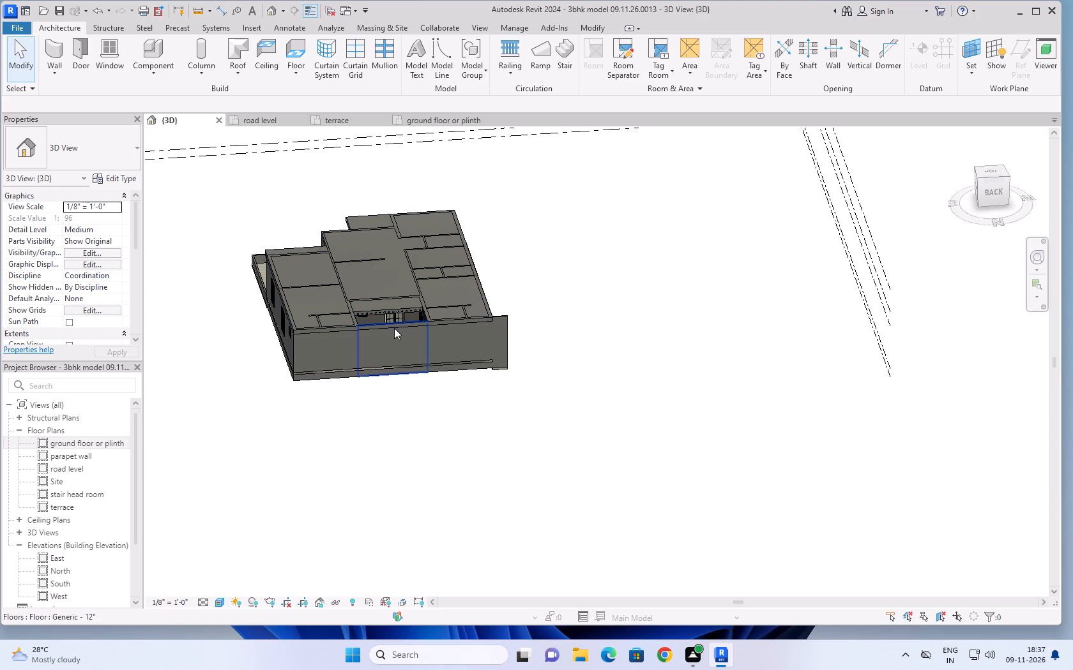
pyautogui.click(394, 328)
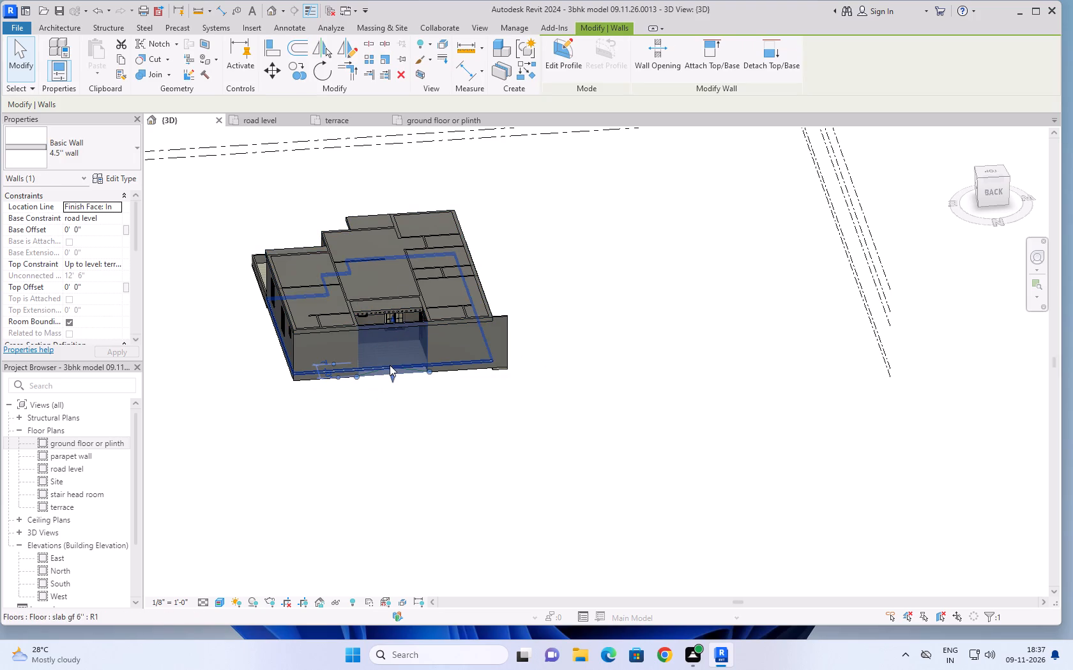
pyautogui.click(120, 264)
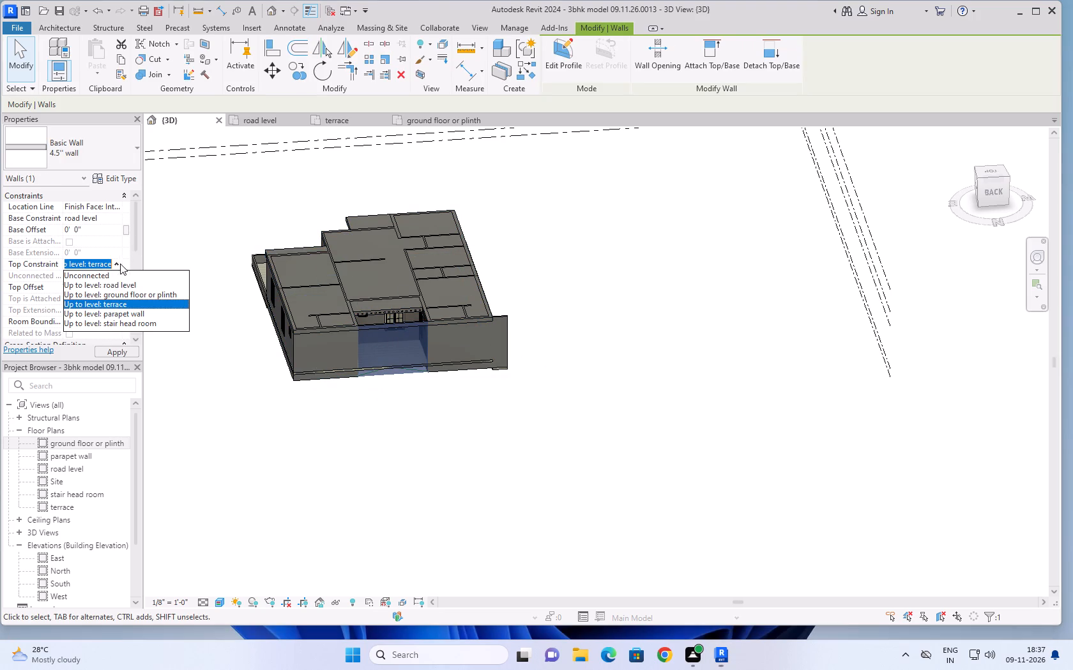
pyautogui.click(119, 292)
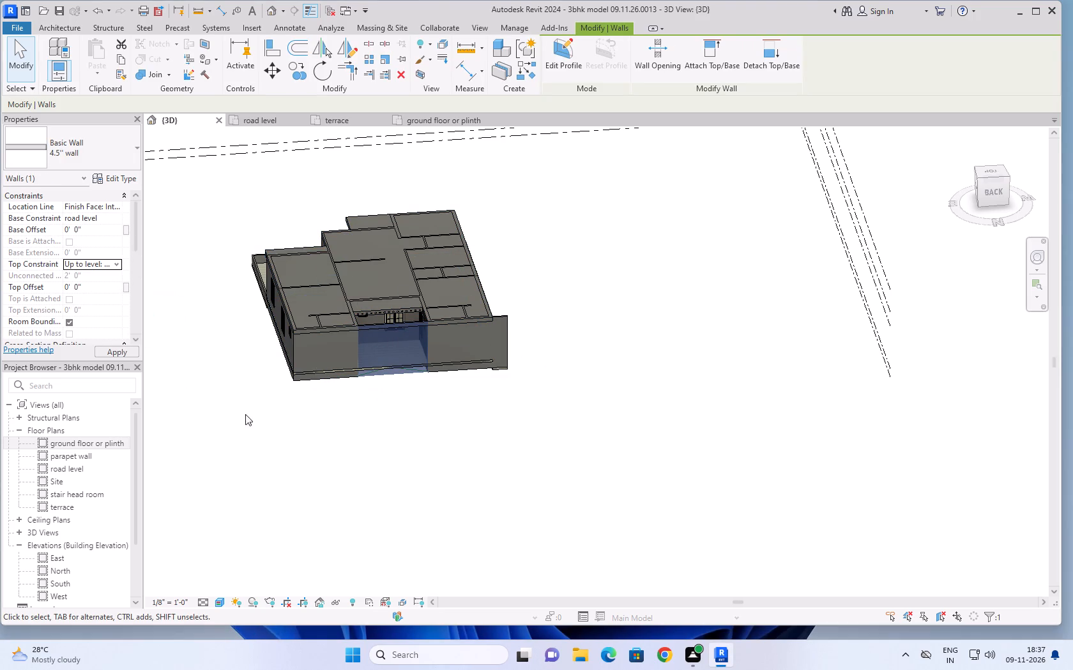
pyautogui.click(378, 421)
# Examine the rear opening behind the stairs and the roof slab in 3D, and compare with the ground floor plan.
pyautogui.scroll(4, 397, 399)
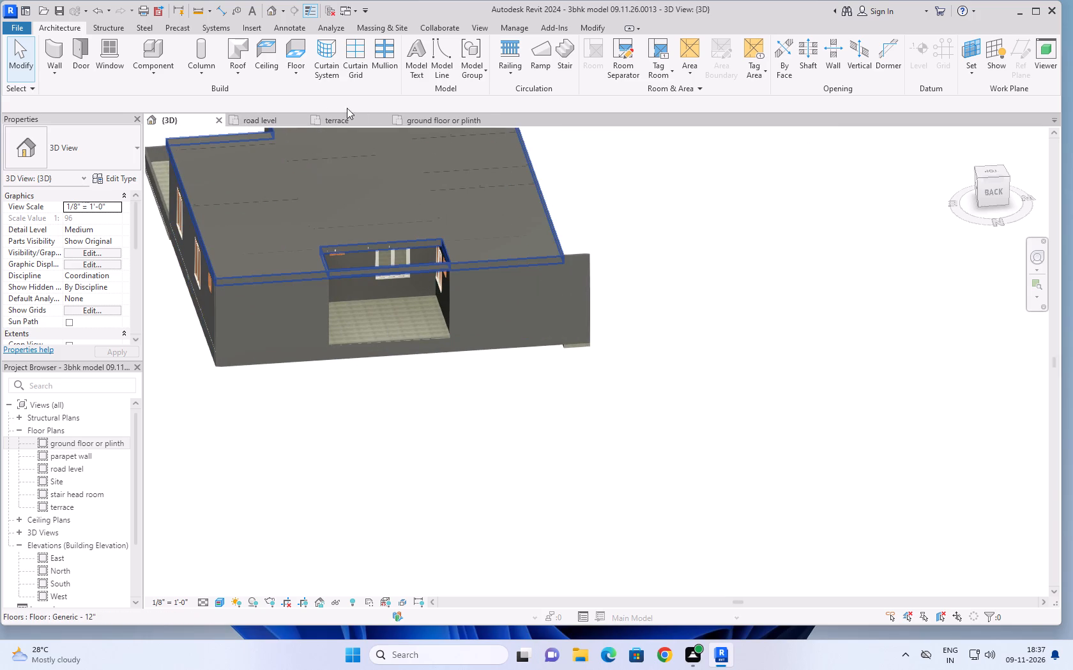
pyautogui.keyDown('shift'); pyautogui.moveTo(385, 442); pyautogui.dragTo(392, 324, button='middle'); pyautogui.keyUp('shift')
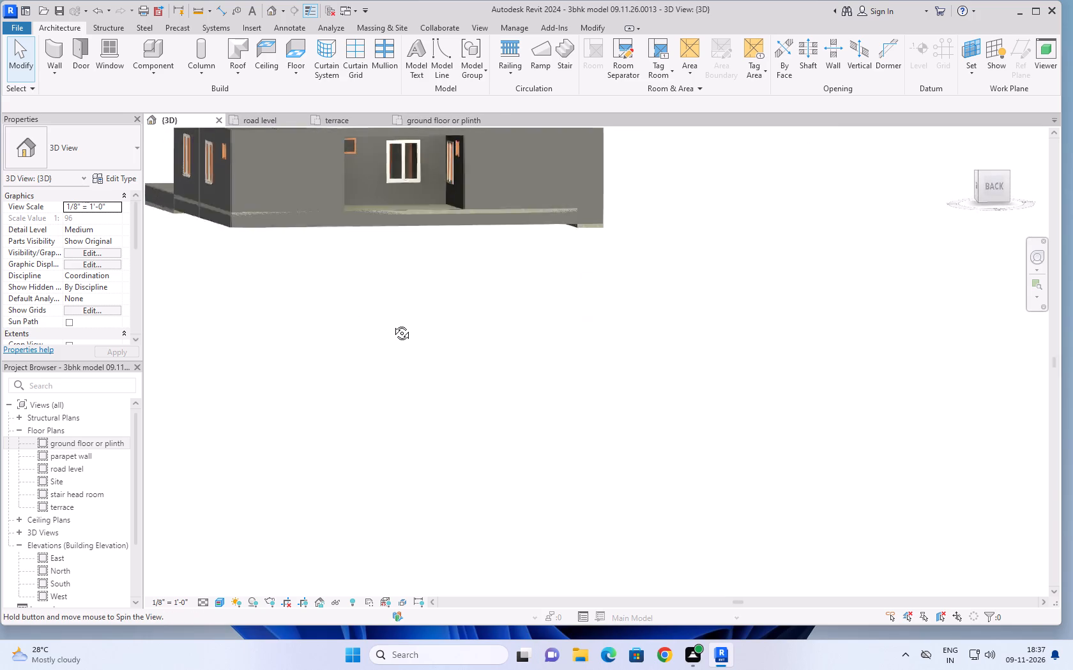
pyautogui.keyDown('shift'); pyautogui.moveTo(392, 324); pyautogui.dragTo(393, 315, button='middle'); pyautogui.keyUp('shift')
pyautogui.scroll(-5, 393, 315)
pyautogui.moveTo(393, 303); pyautogui.dragTo(371, 450, button='middle')
pyautogui.scroll(7, 380, 363)
pyautogui.keyDown('shift'); pyautogui.moveTo(413, 220); pyautogui.dragTo(423, 383, button='middle'); pyautogui.keyUp('shift')
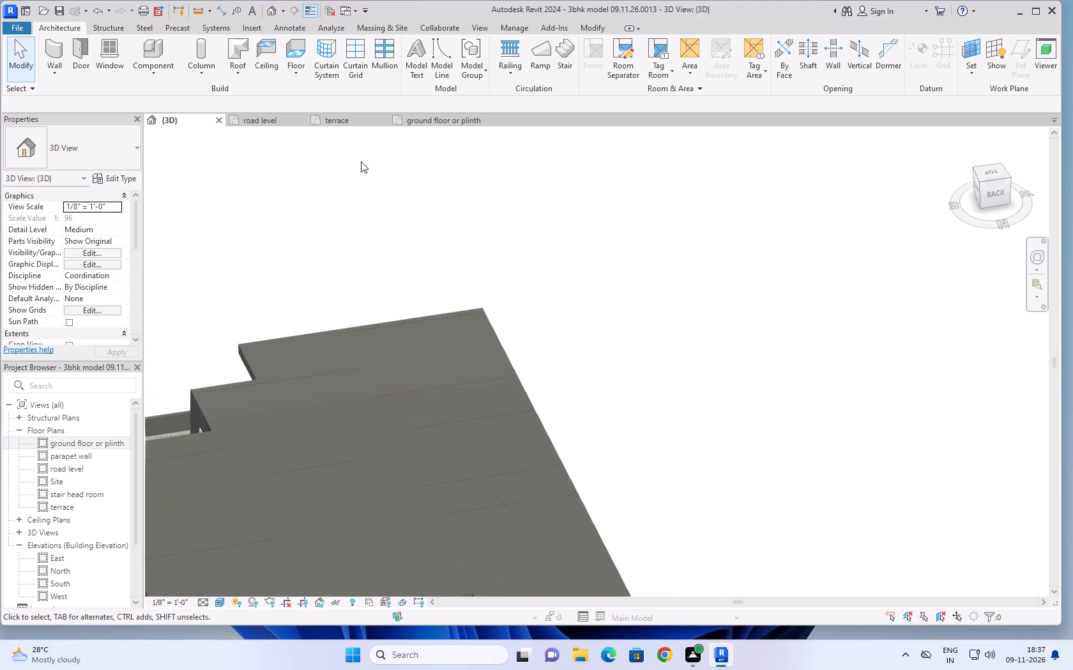
pyautogui.click(423, 119)
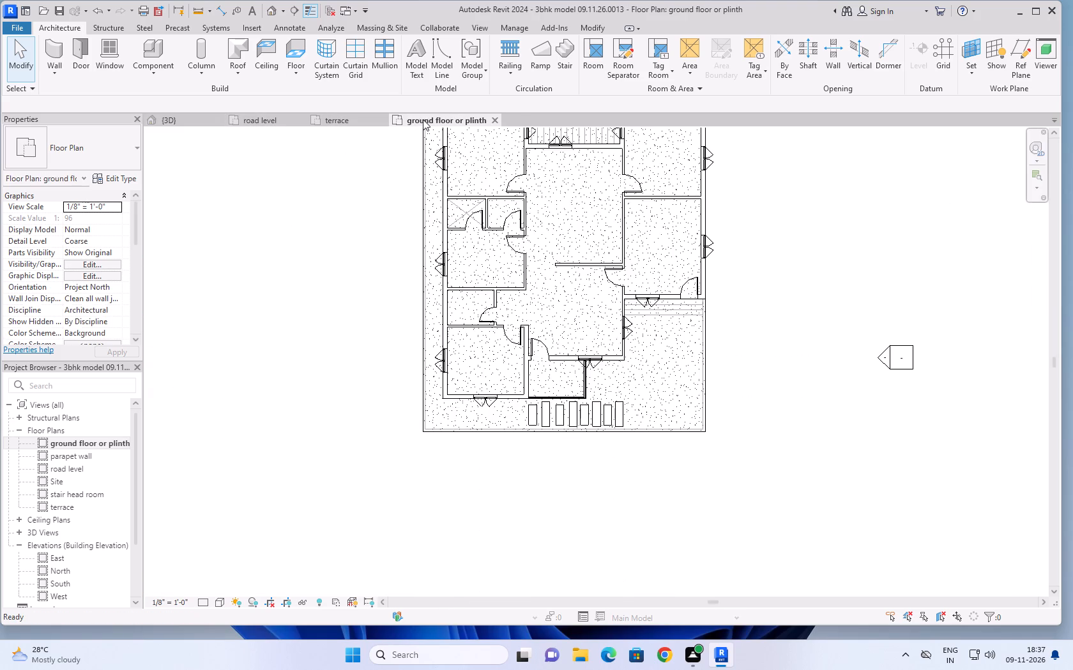
pyautogui.scroll(-5, 439, 306)
pyautogui.scroll(3, 503, 214)
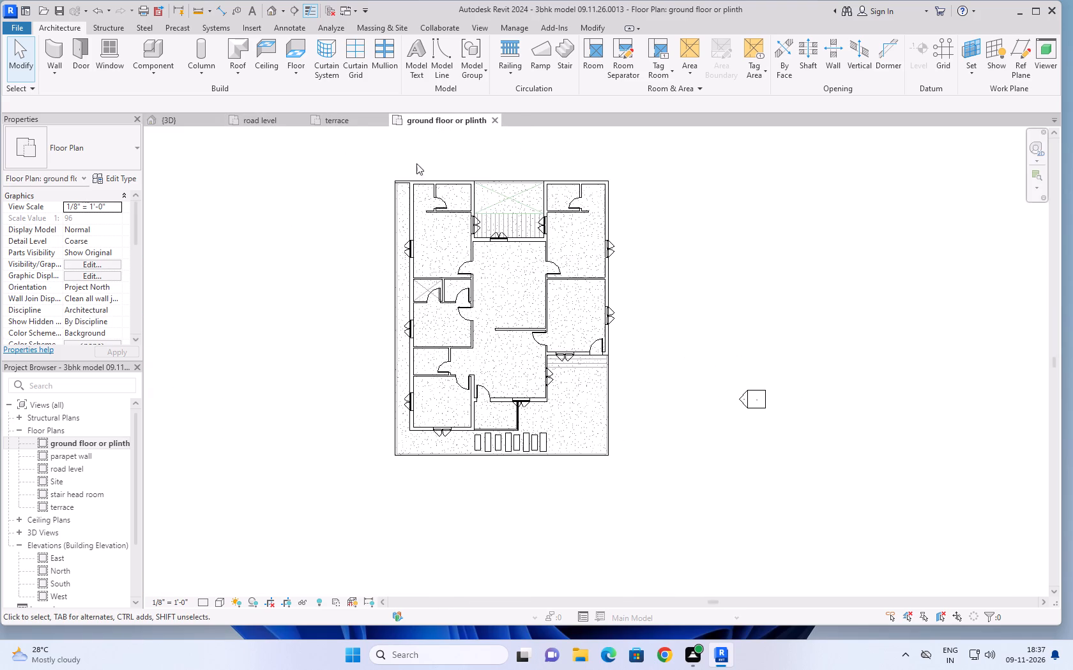
# Open the floor's boundary for editing in the terrace floor plan.
pyautogui.click(351, 126)
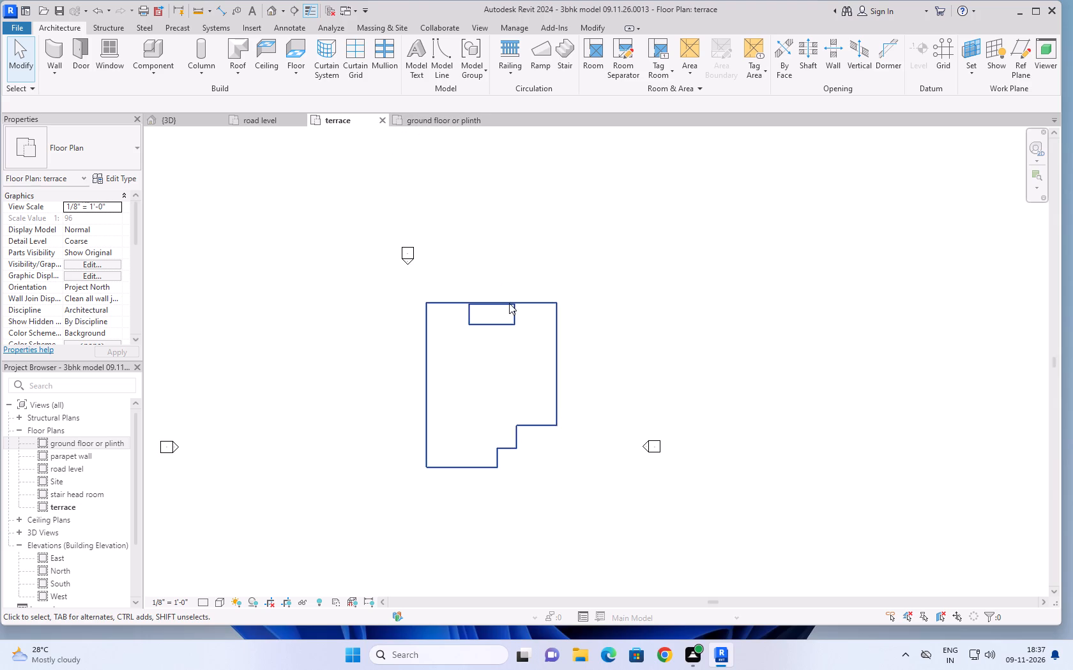
pyautogui.click(544, 304)
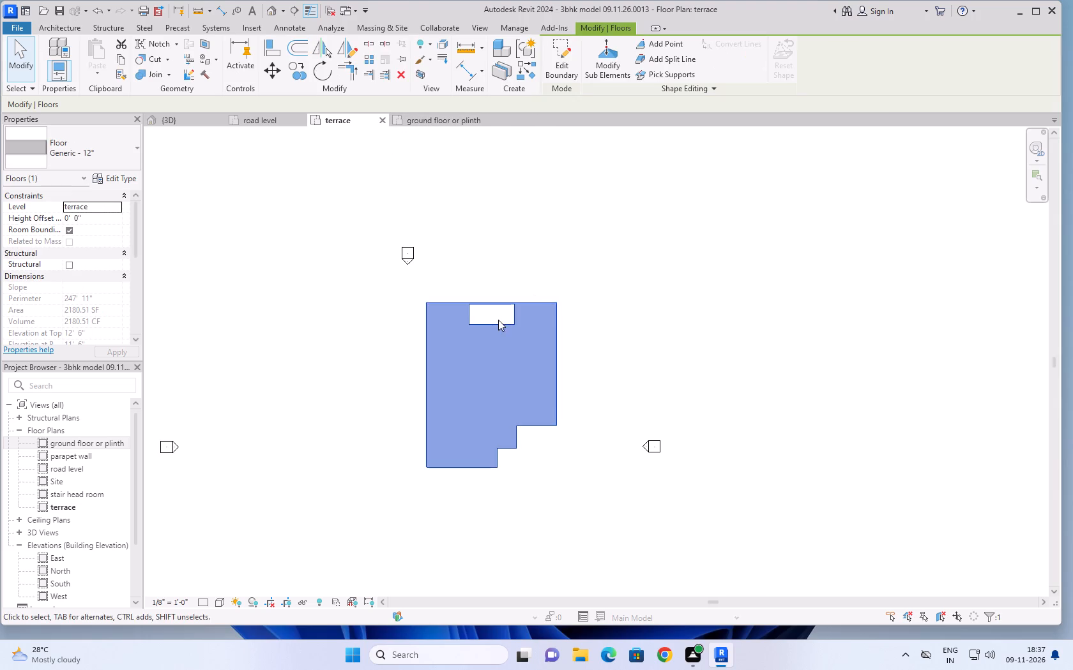
pyautogui.click(569, 68)
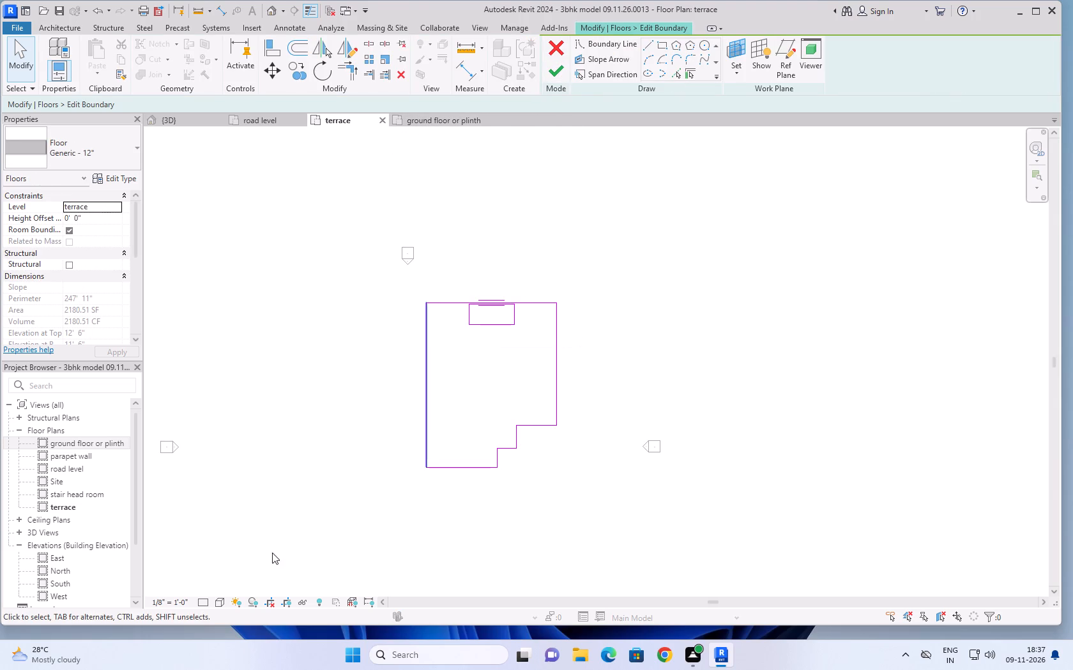
# Try the Hidden Line, Wireframe and Textures visual styles on the terrace plan, and set it to Realistic.
pyautogui.click(223, 604)
pyautogui.click(243, 533)
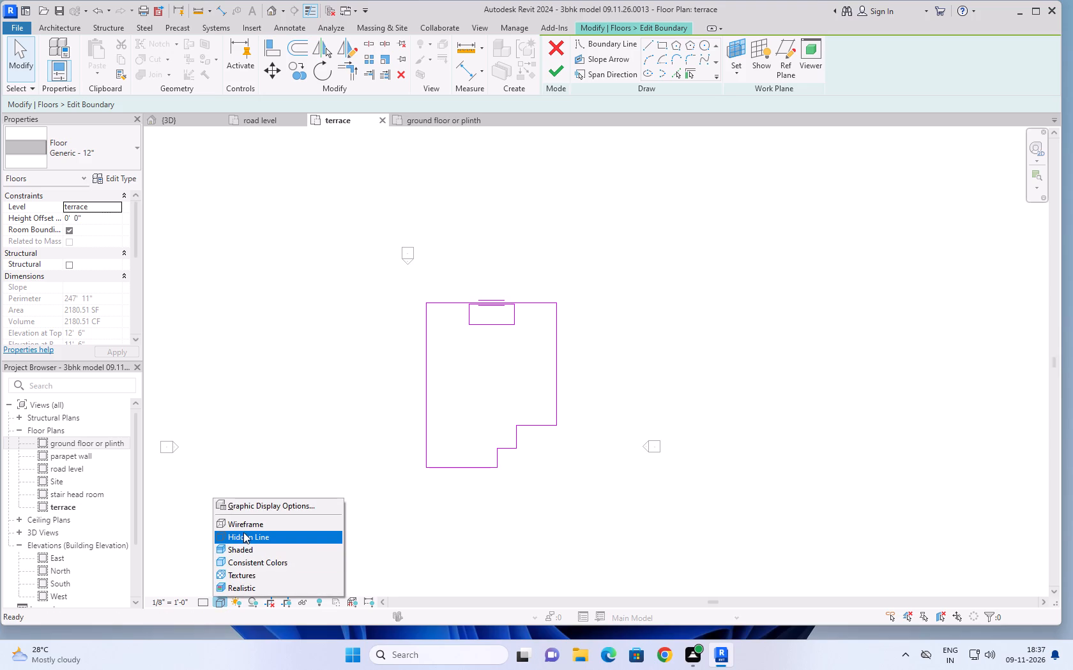
pyautogui.click(224, 602)
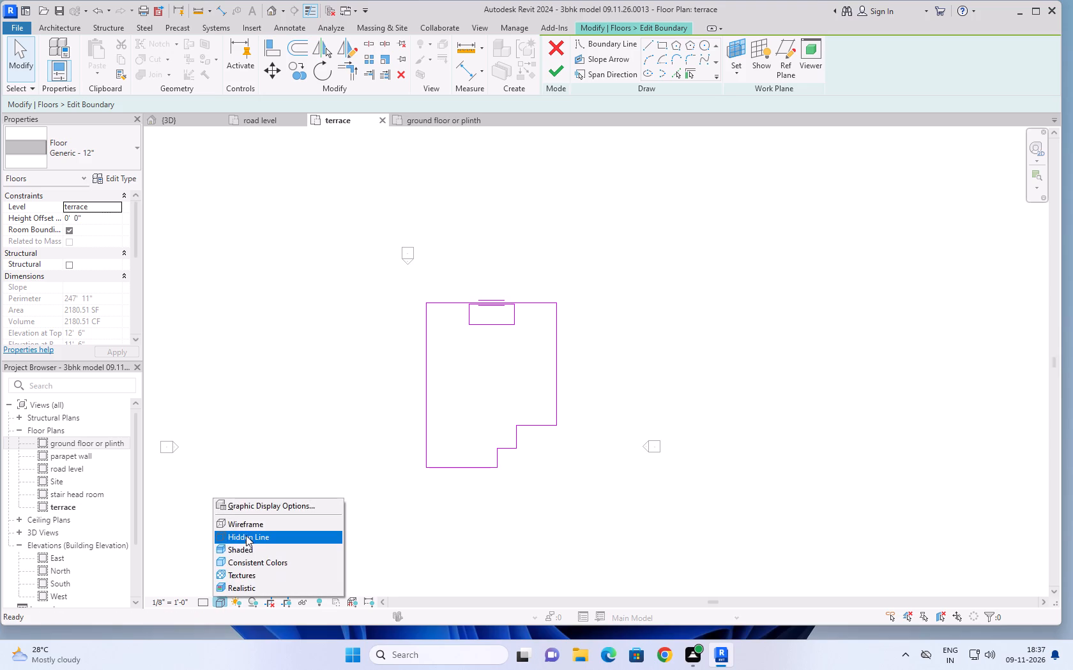
pyautogui.click(248, 527)
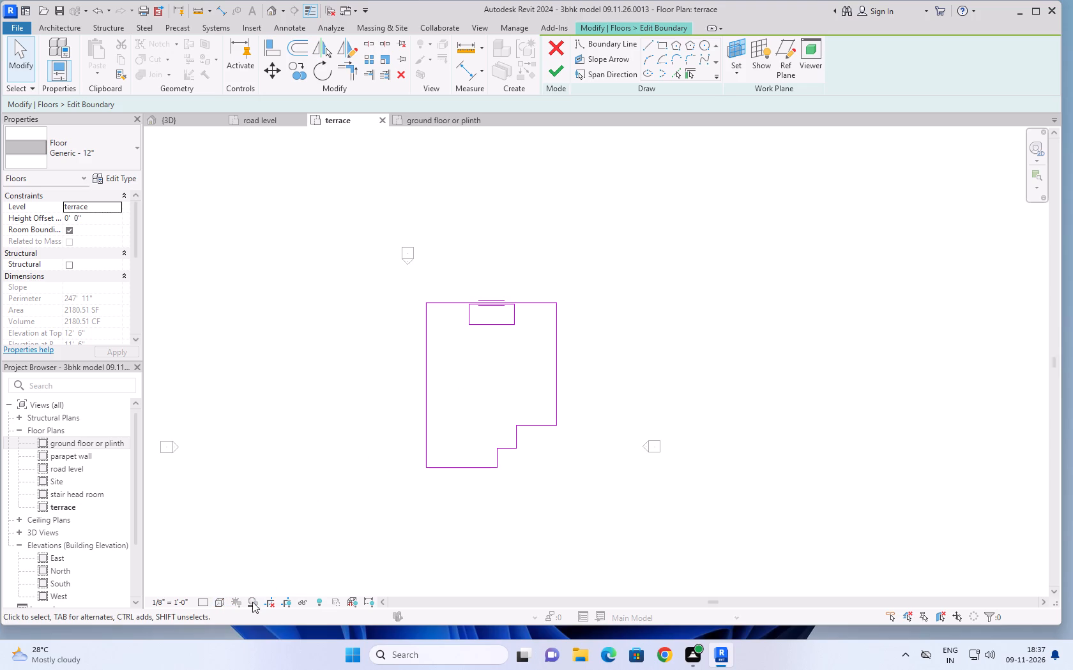
pyautogui.click(217, 602)
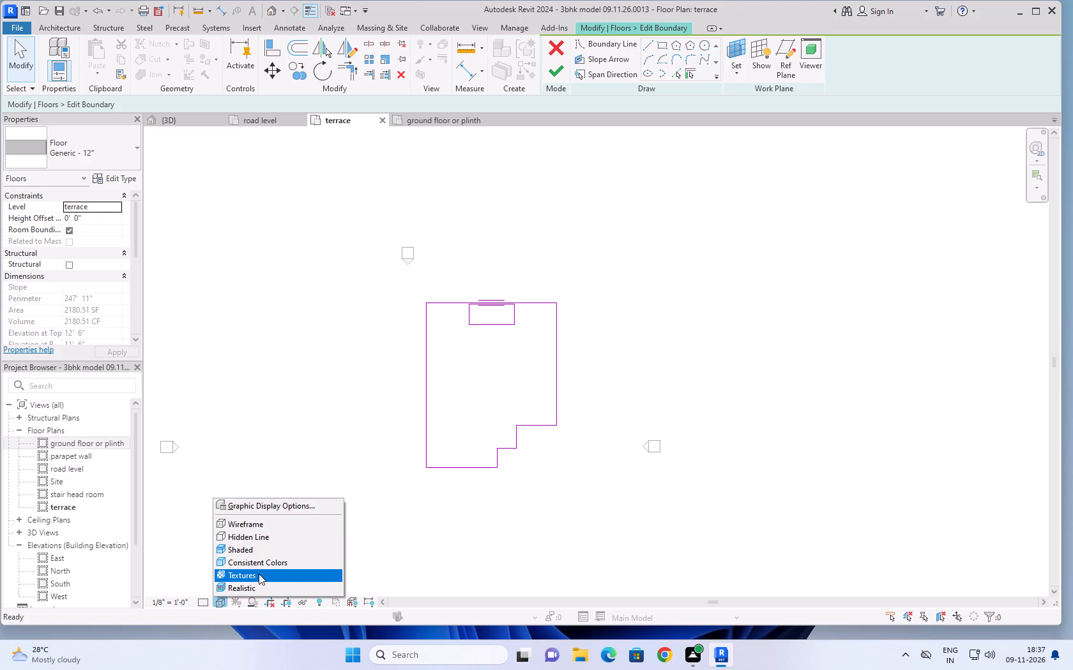
pyautogui.click(259, 574)
pyautogui.click(221, 599)
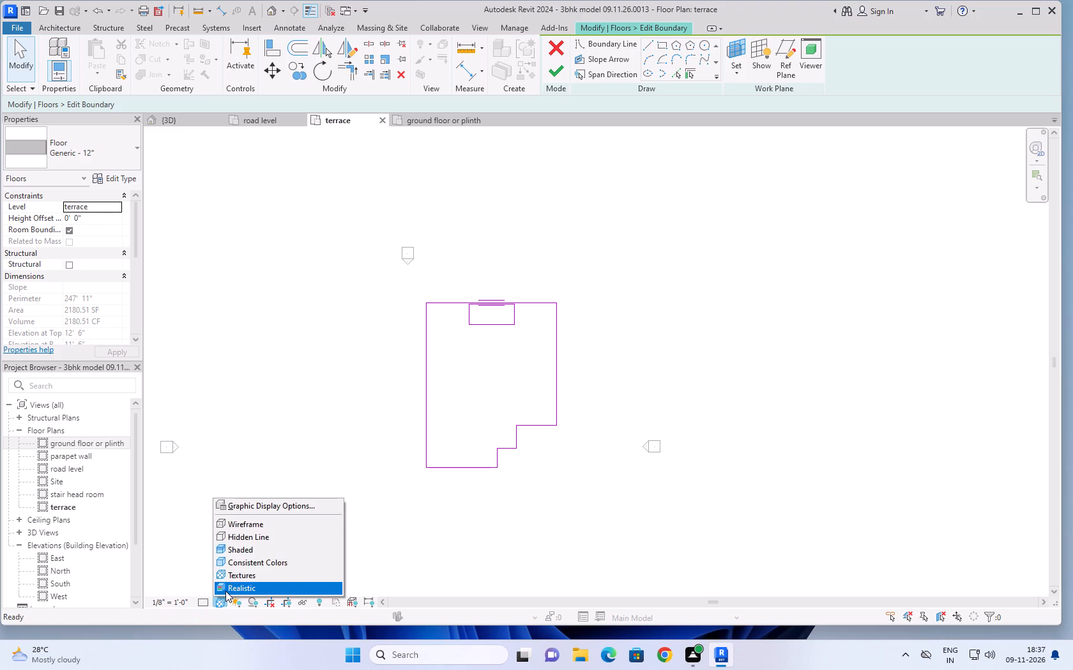
pyautogui.click(225, 591)
# In the ground floor plan, move the terrace slab cutout's inner edge past the pergola slats to the window wall's face and finish the boundary.
pyautogui.scroll(-1, 574, 417)
pyautogui.scroll(3, 574, 417)
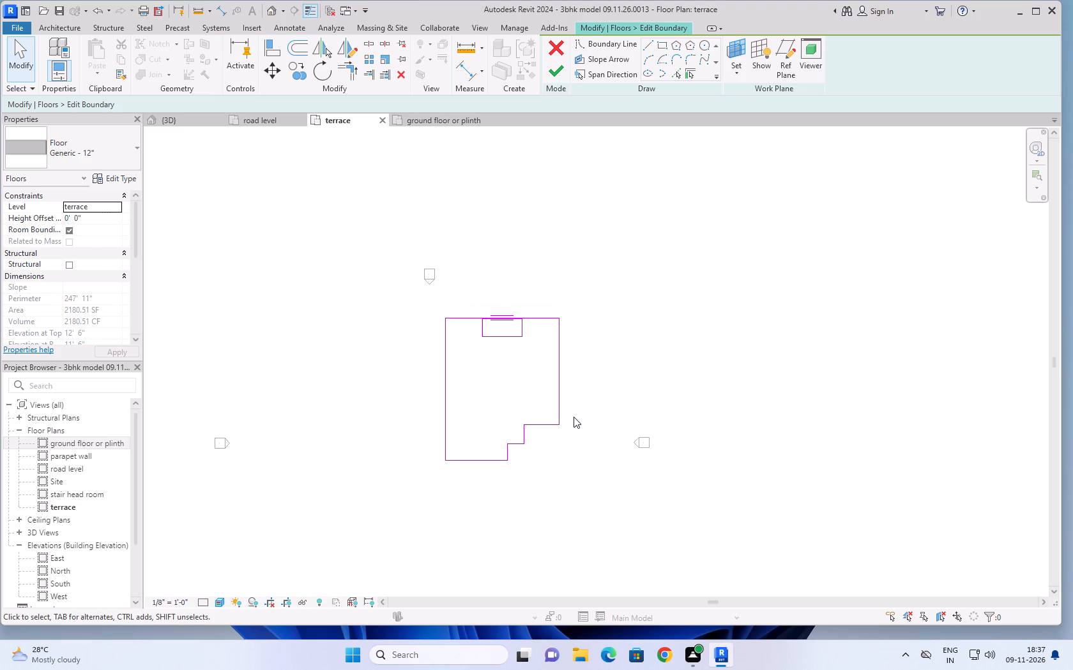
pyautogui.scroll(1, 574, 417)
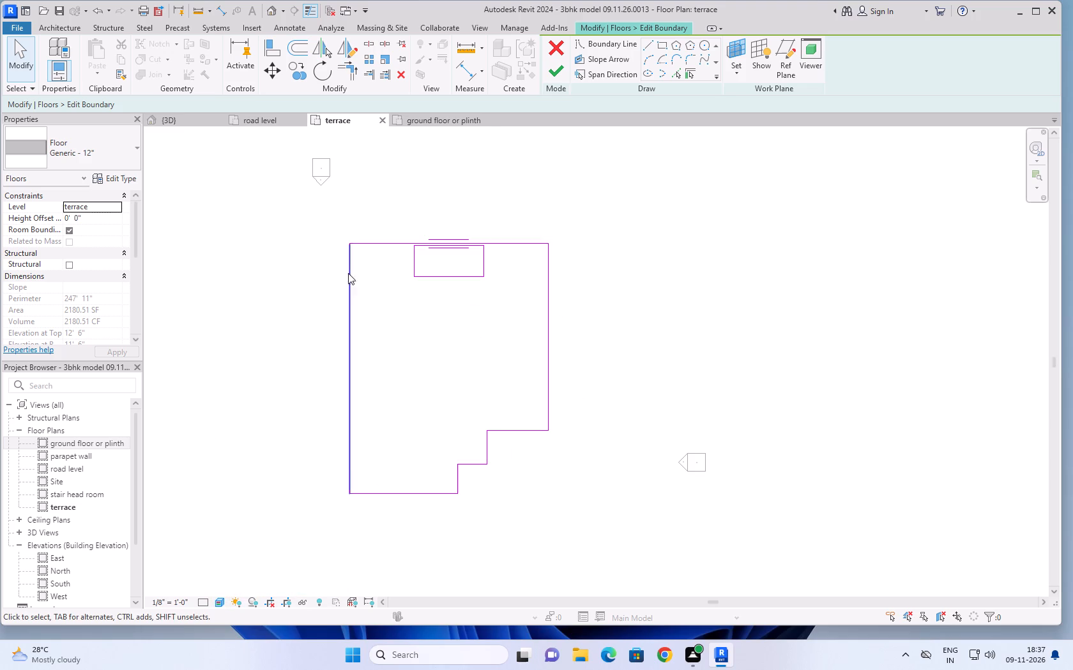
pyautogui.click(446, 274)
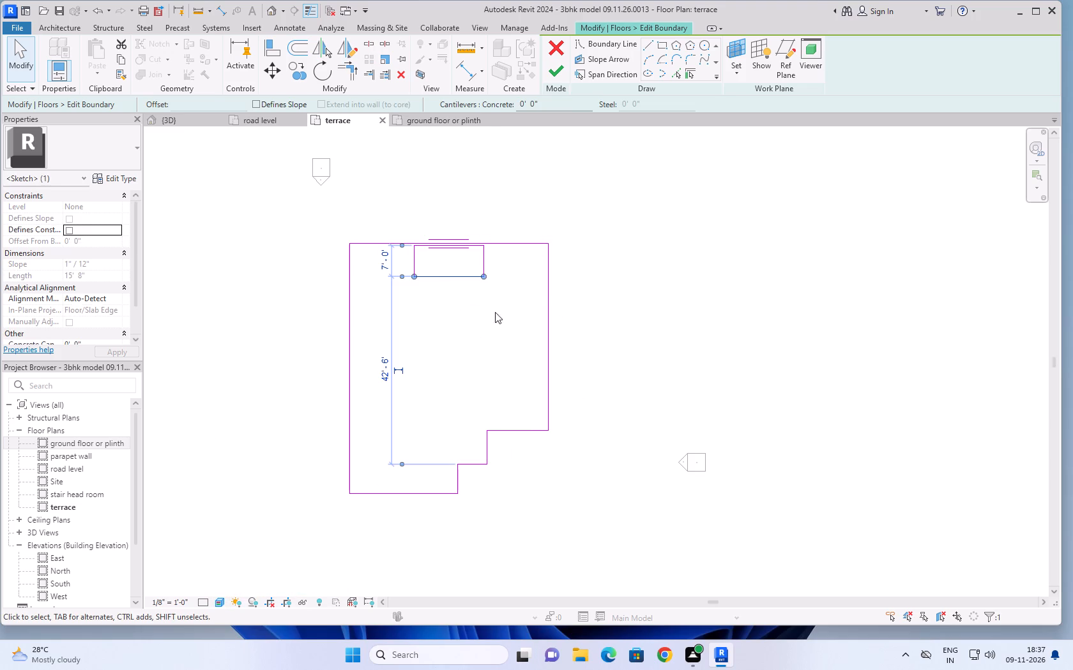
pyautogui.click(587, 214)
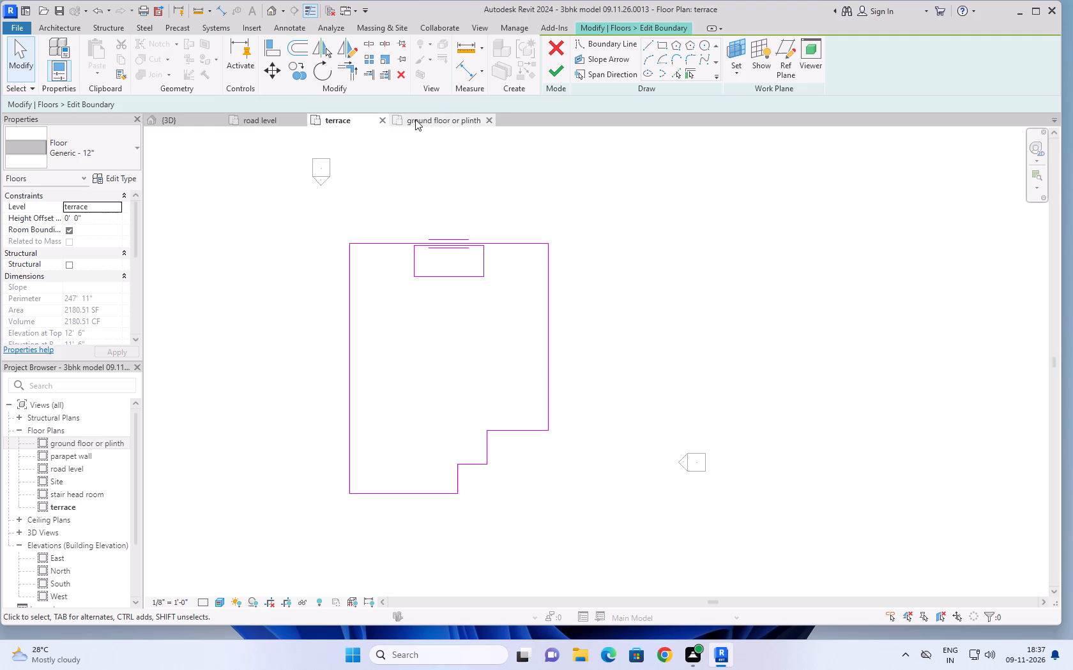
pyautogui.click(415, 119)
pyautogui.scroll(9, 503, 215)
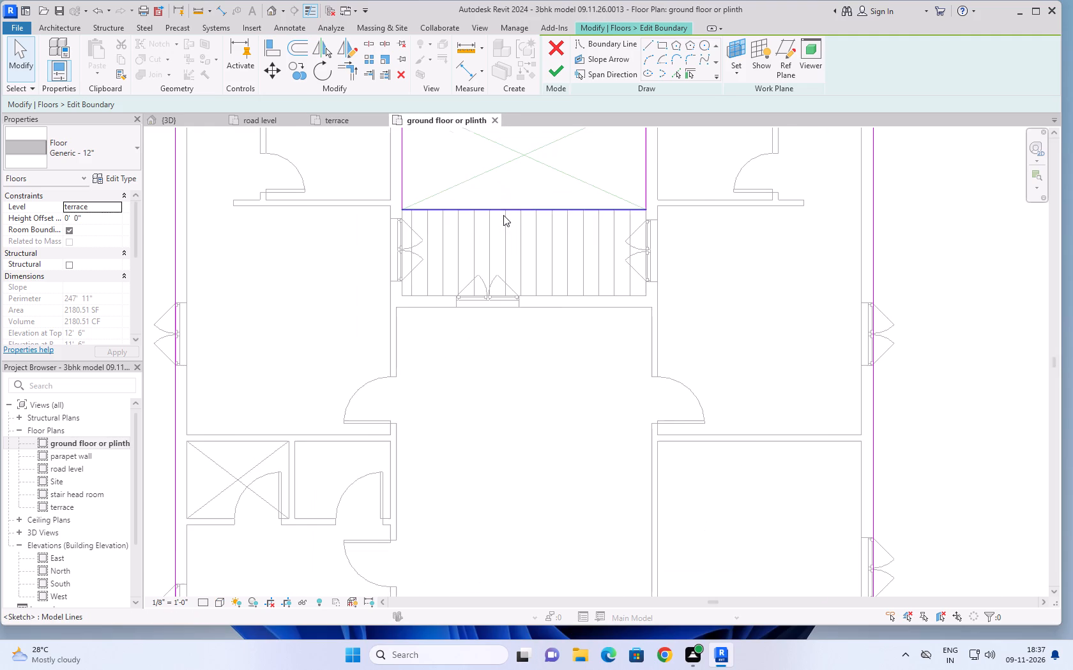
pyautogui.click(505, 213)
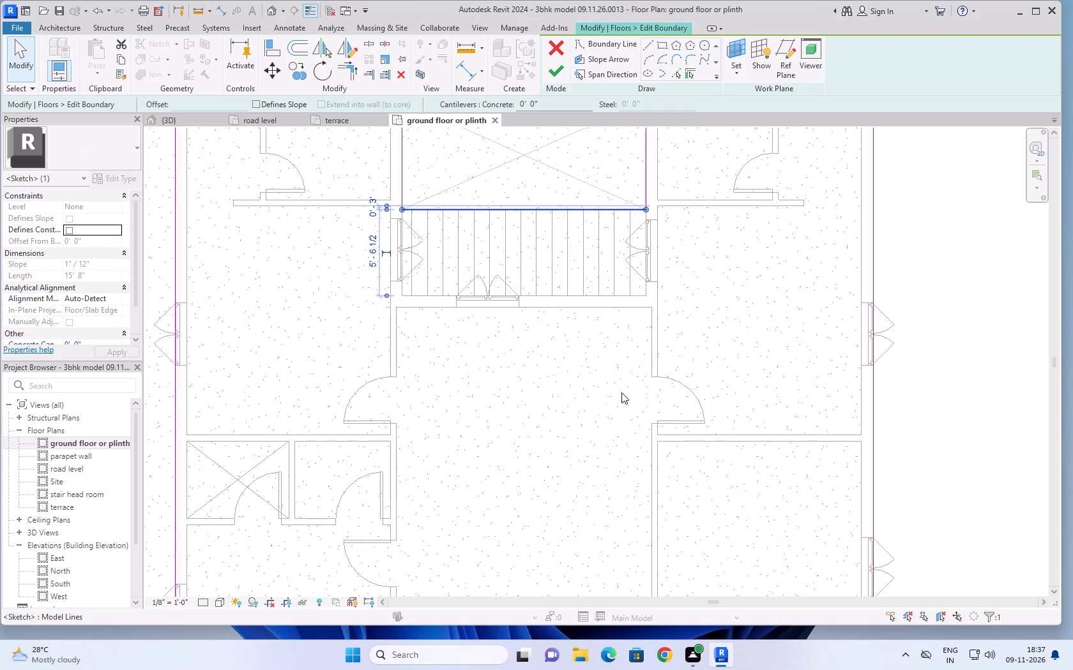
pyautogui.press('Down')
pyautogui.press('Down')
pyautogui.press('Down')
pyautogui.press('Down')
pyautogui.press('Down')
pyautogui.press('Down')
pyautogui.press('Down')
pyautogui.press('Down')
pyautogui.press('Down')
pyautogui.press('Down')
pyautogui.press('Down')
pyautogui.press('Down')
pyautogui.press('Down')
pyautogui.press('Down')
pyautogui.press('Down')
pyautogui.press('Down')
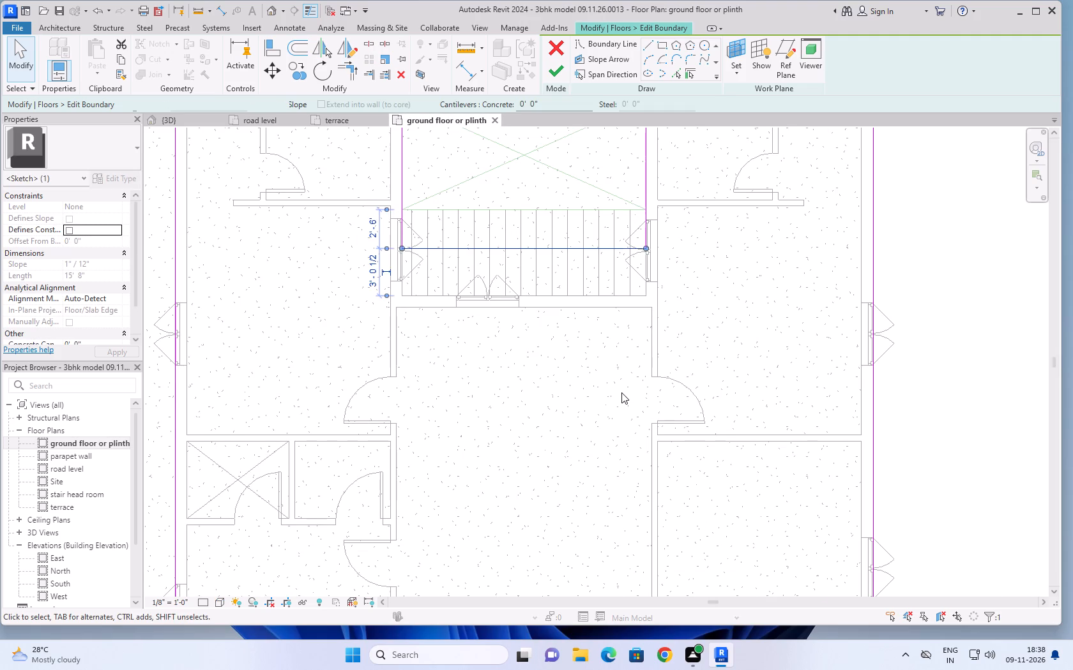
pyautogui.press('Down')
pyautogui.press('Down')
pyautogui.press('Down')
pyautogui.press('Down')
pyautogui.press('Down')
pyautogui.press('Down')
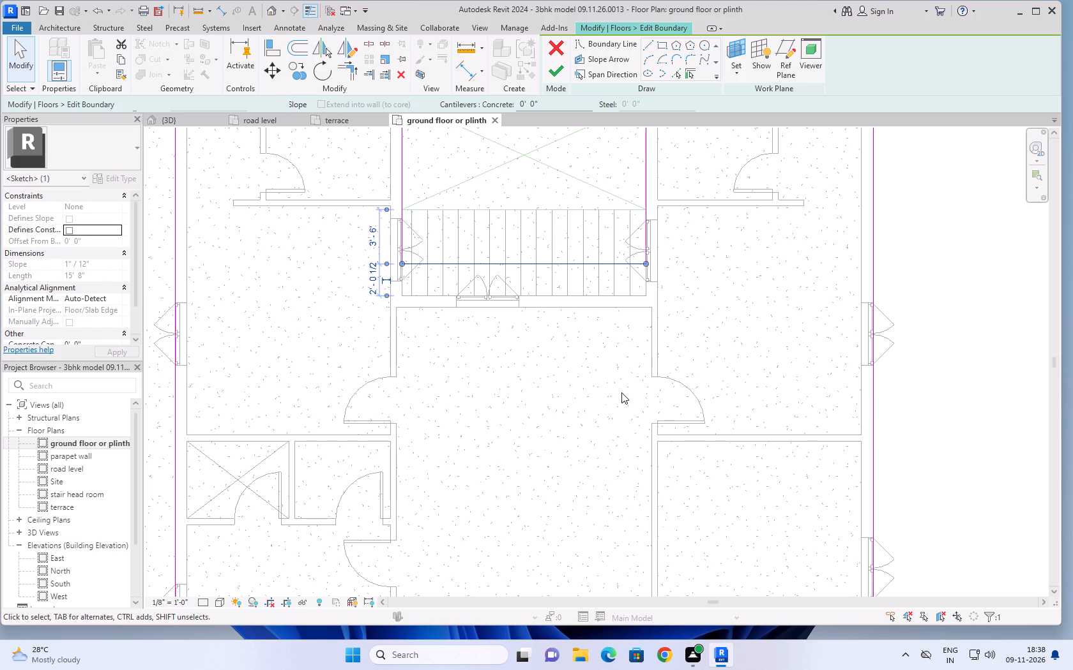
pyautogui.press('Down')
pyautogui.press('Down')
pyautogui.press('Down')
pyautogui.press('Down')
pyautogui.press('Down')
pyautogui.press('Down')
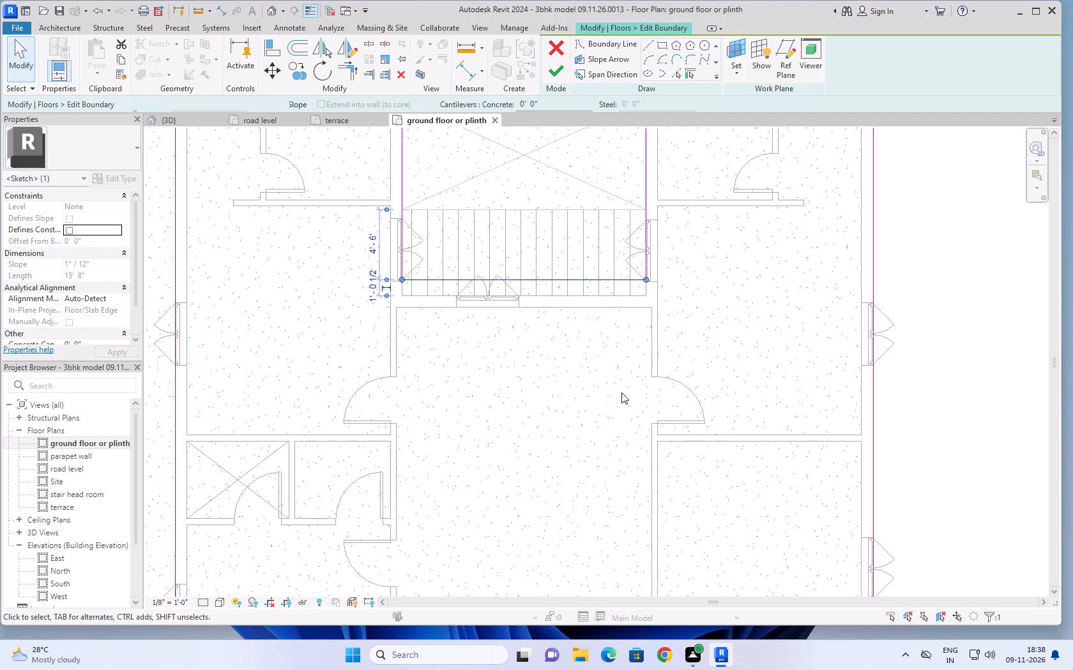
pyautogui.press('Down')
pyautogui.press('Down')
pyautogui.press('Down')
pyautogui.press('Down')
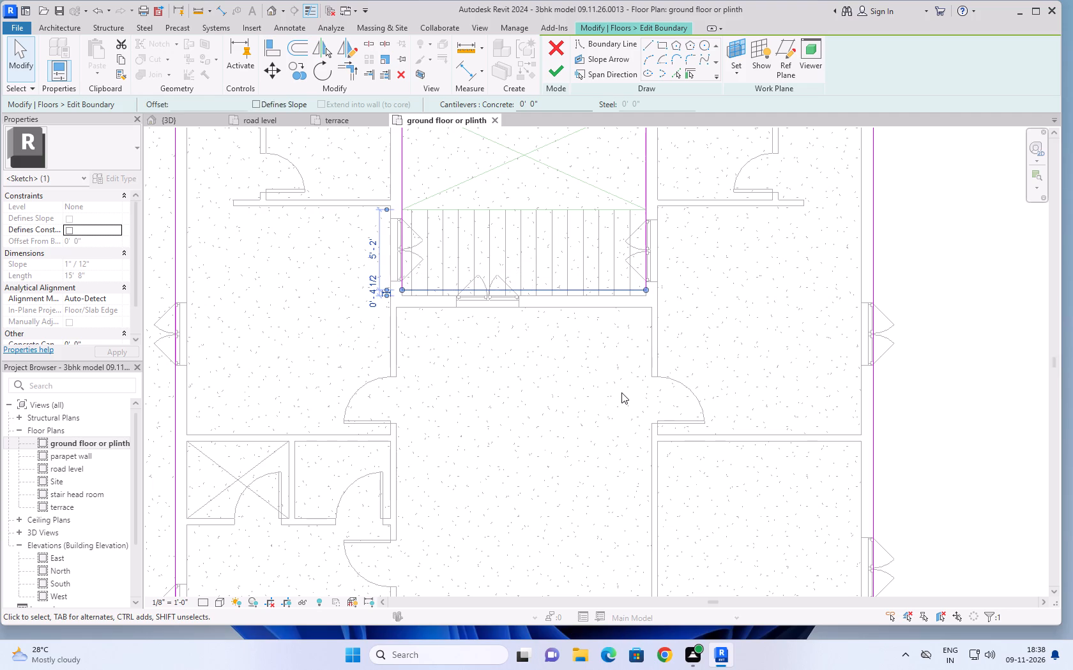
pyautogui.press('Down')
pyautogui.press('Down')
pyautogui.press('Down')
pyautogui.scroll(7, 621, 392)
pyautogui.scroll(-4, 621, 392)
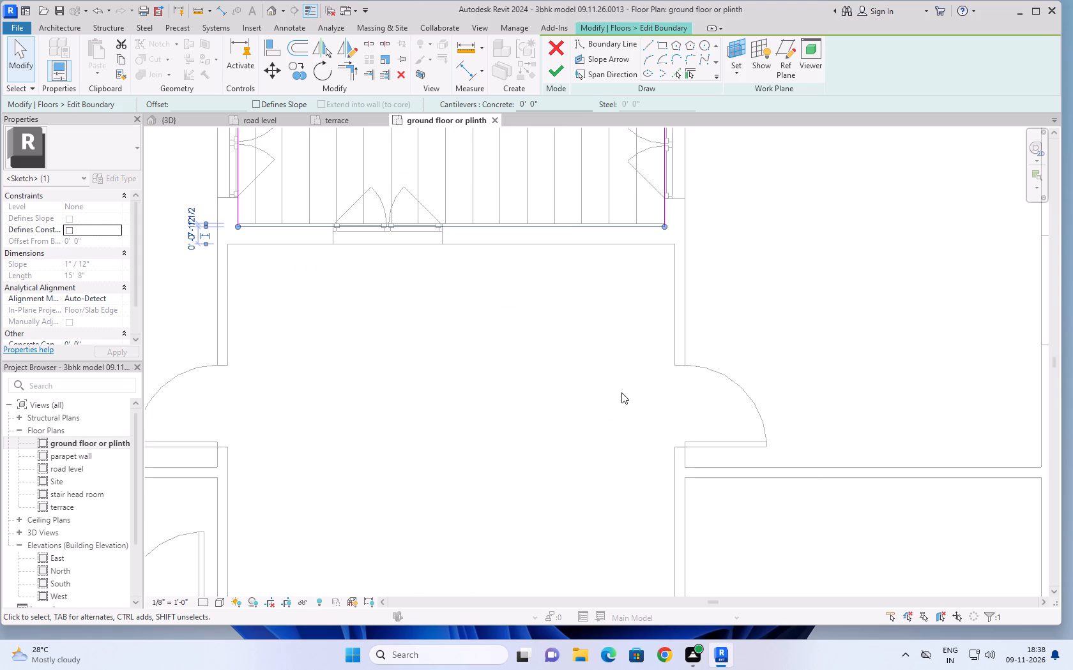
pyautogui.scroll(4, 571, 215)
pyautogui.press('Up')
pyautogui.press('Up')
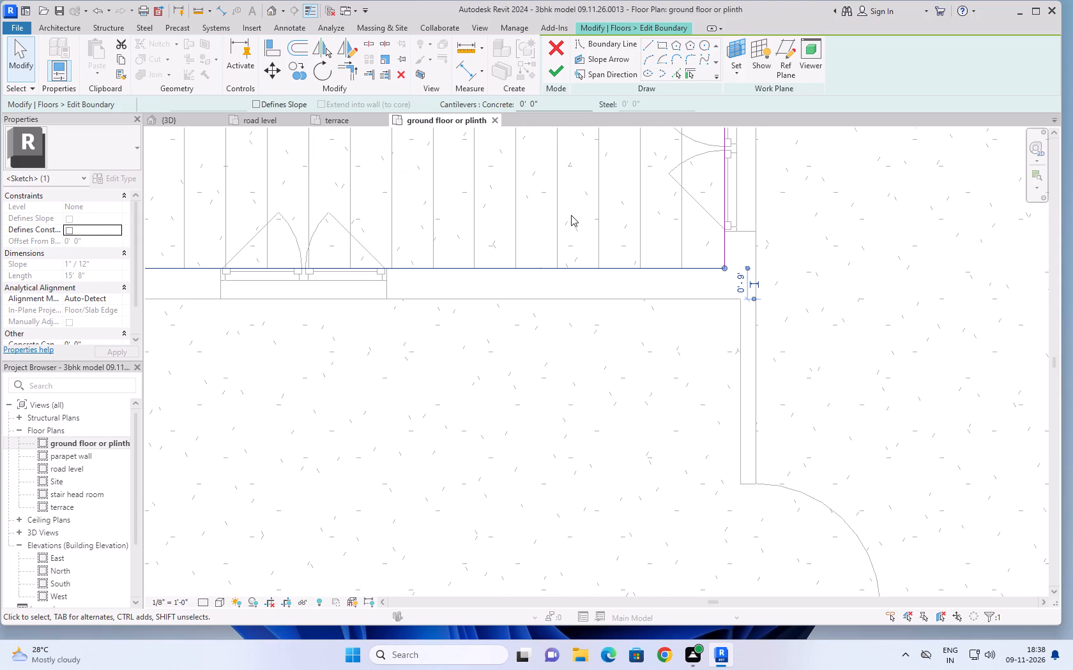
pyautogui.scroll(-5, 582, 257)
pyautogui.moveTo(528, 375); pyautogui.dragTo(492, 522, button='middle')
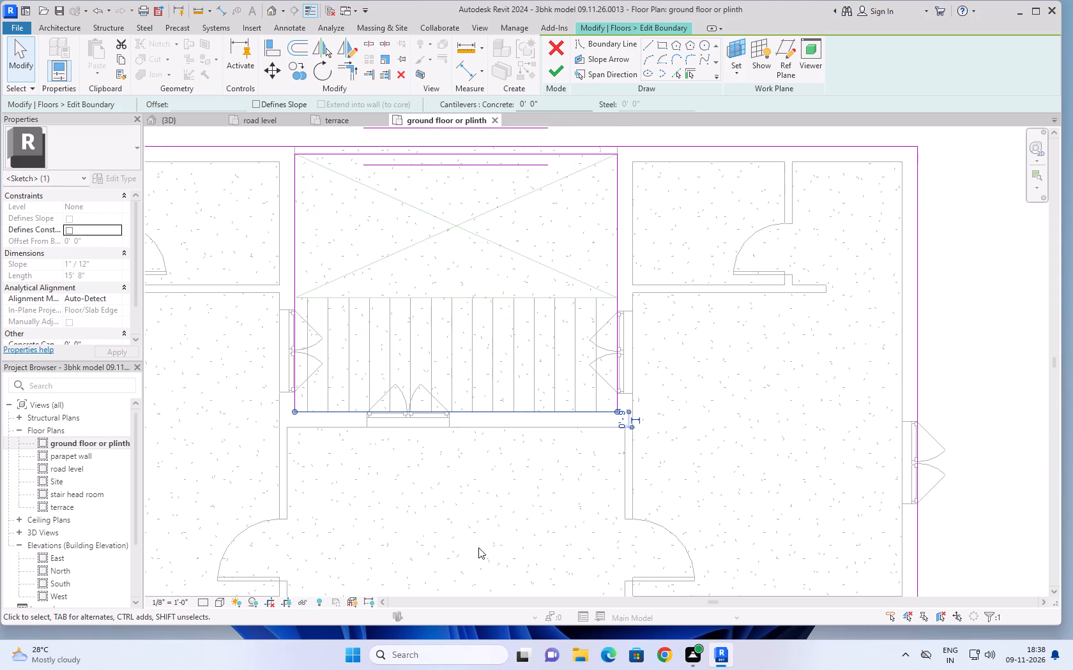
pyautogui.scroll(5, 298, 368)
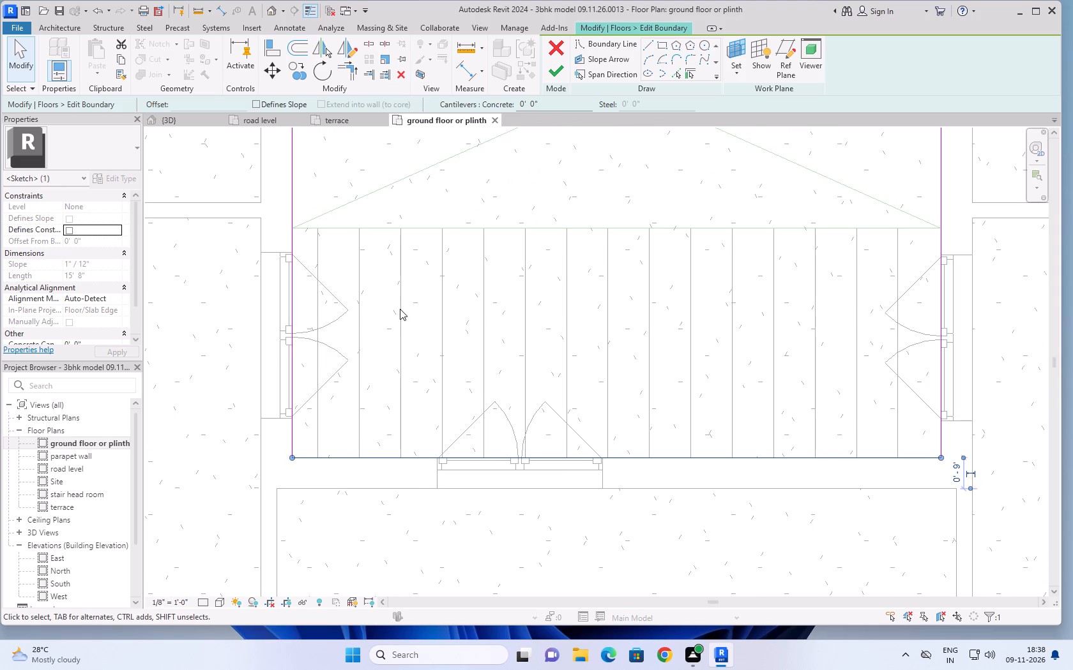
pyautogui.scroll(-4, 333, 479)
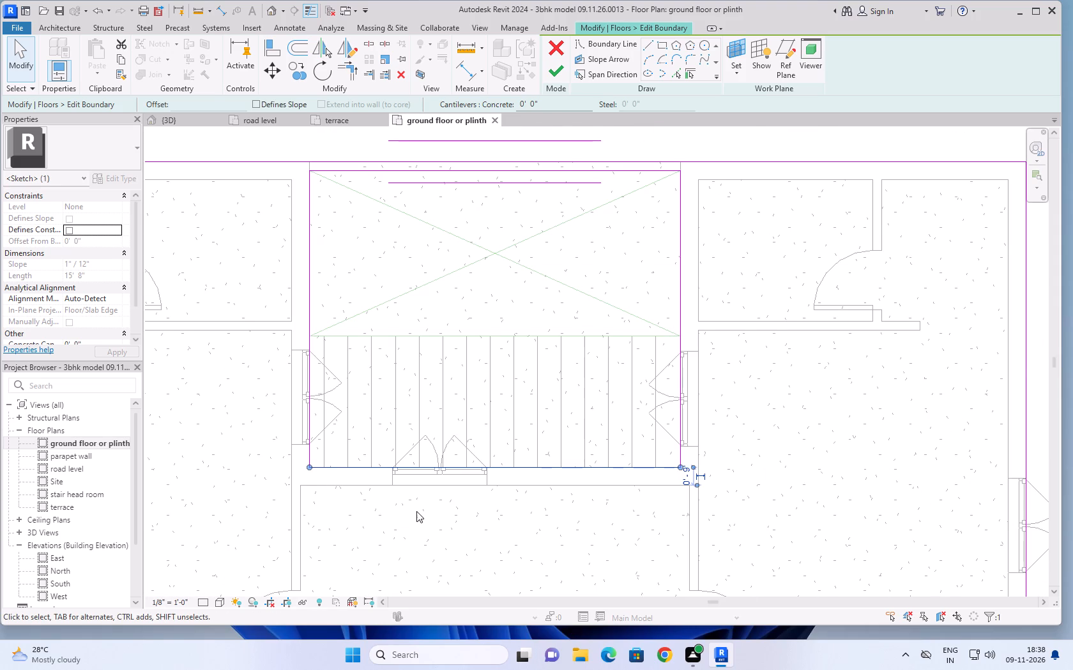
pyautogui.click(558, 62)
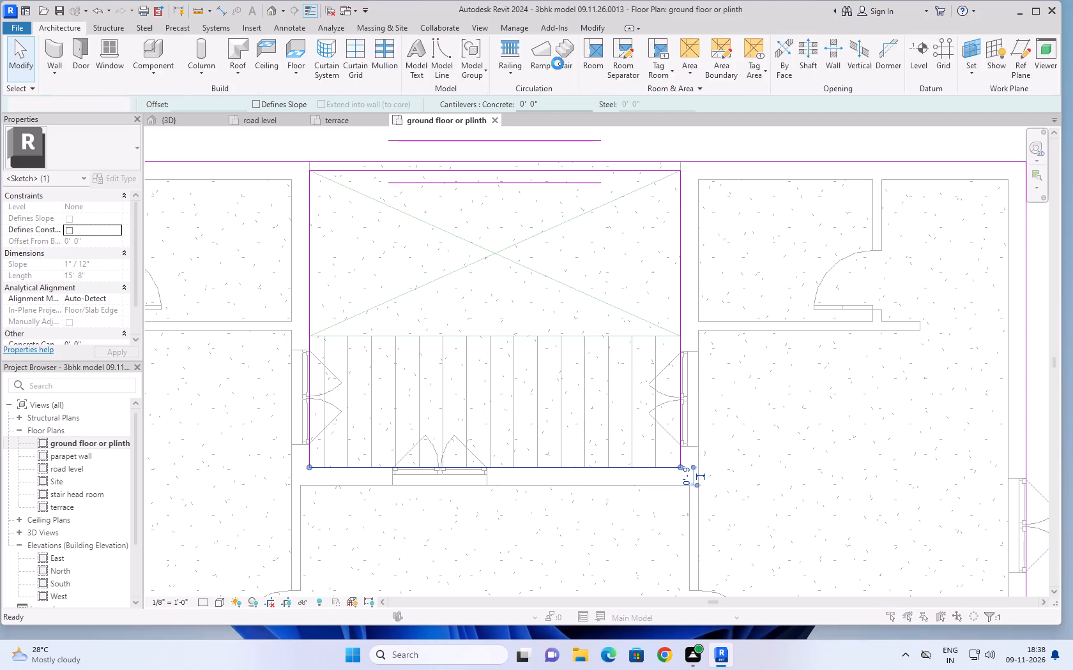
pyautogui.click(625, 331)
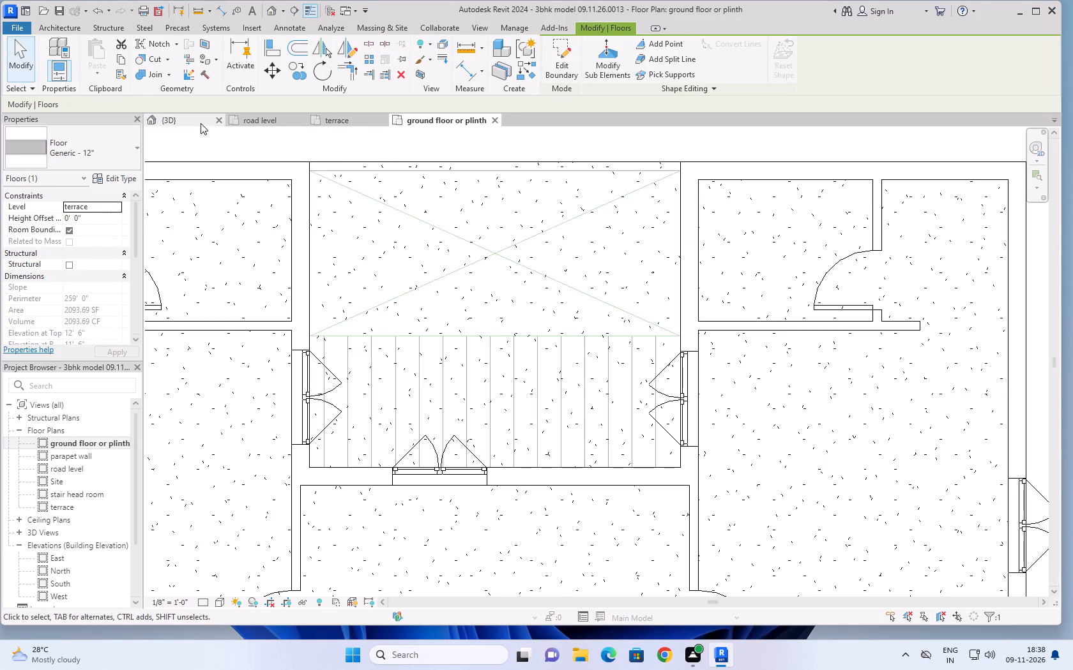
# Set the 4.5'' rear wall below the courtyard opening to an Unconnected top constraint with a height of 5'.
pyautogui.click(201, 123)
pyautogui.scroll(-5, 618, 251)
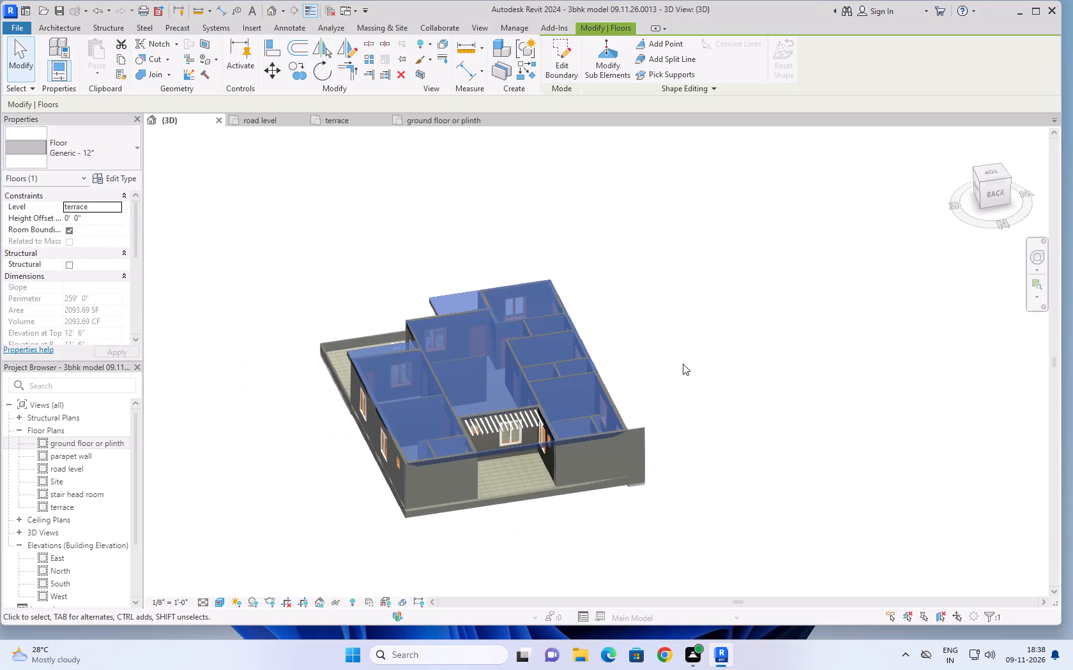
pyautogui.click(683, 364)
pyautogui.scroll(8, 524, 454)
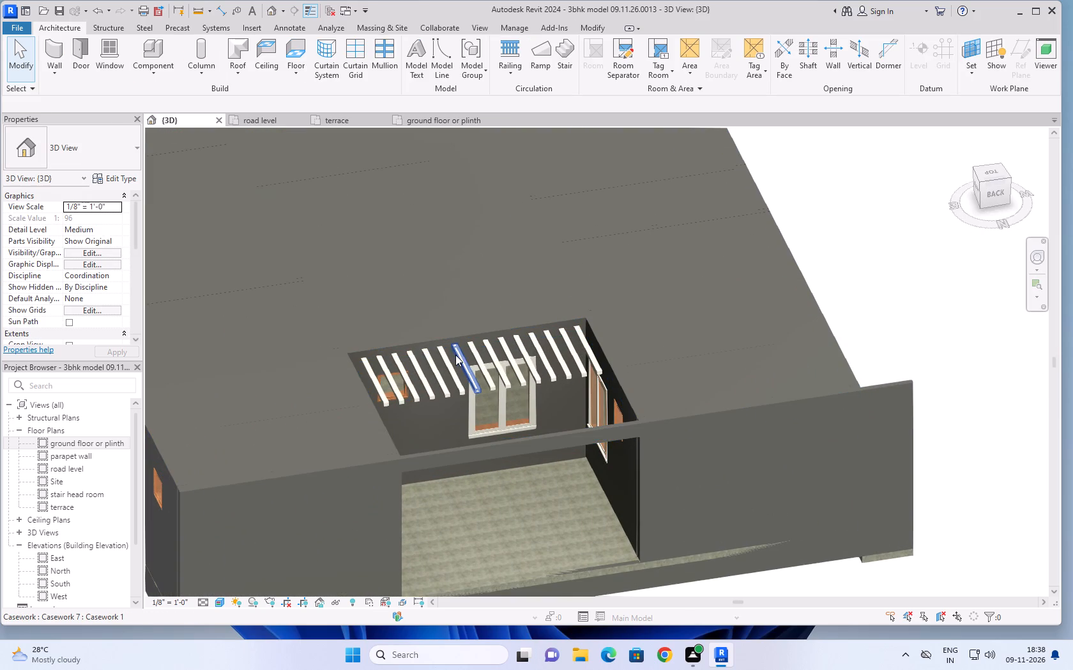
pyautogui.scroll(-4, 707, 364)
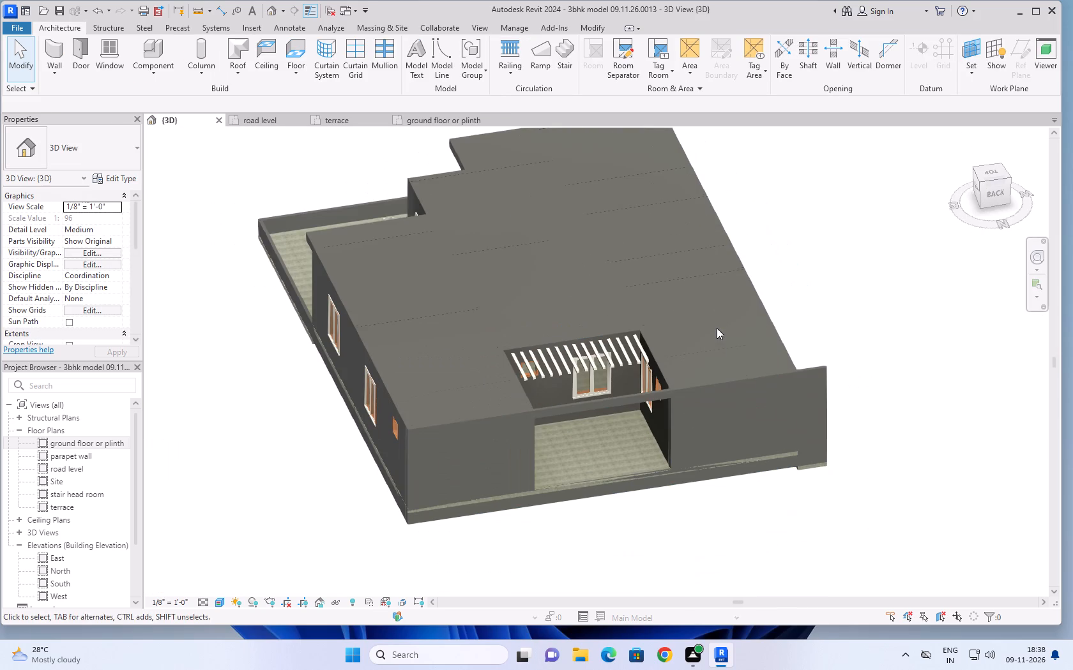
pyautogui.scroll(4, 656, 535)
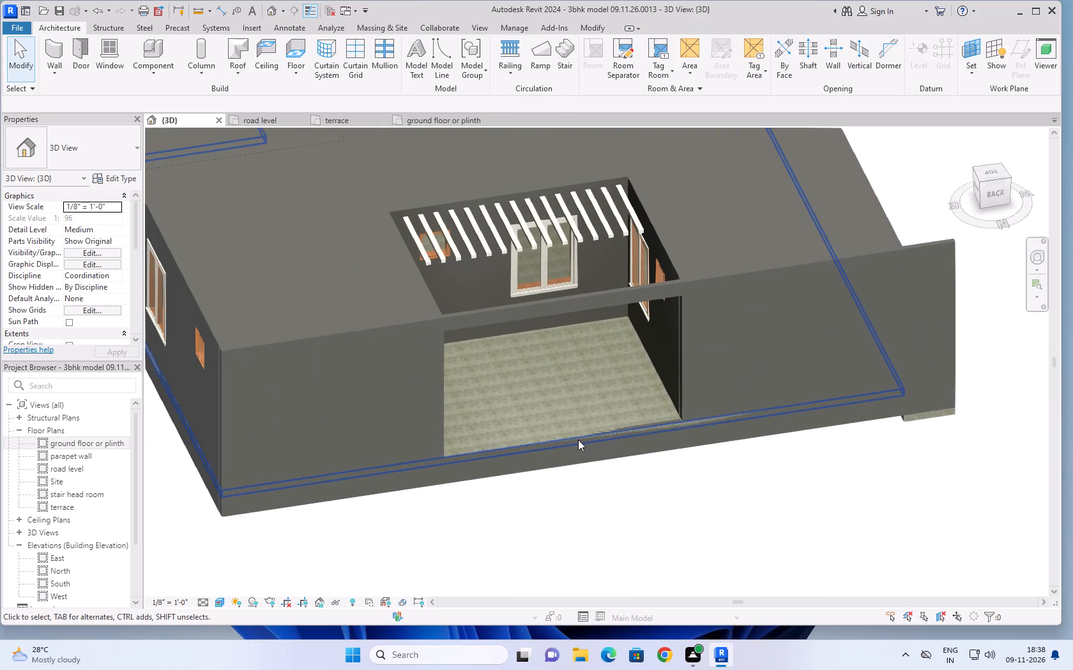
pyautogui.click(579, 461)
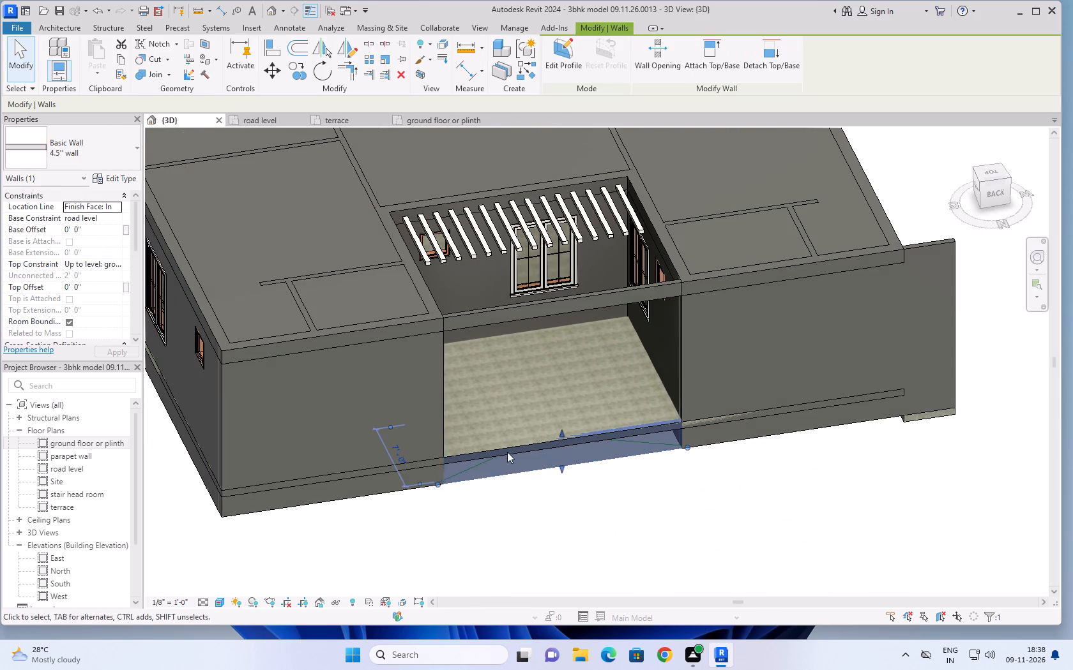
pyautogui.click(122, 262)
pyautogui.click(121, 264)
pyautogui.click(115, 274)
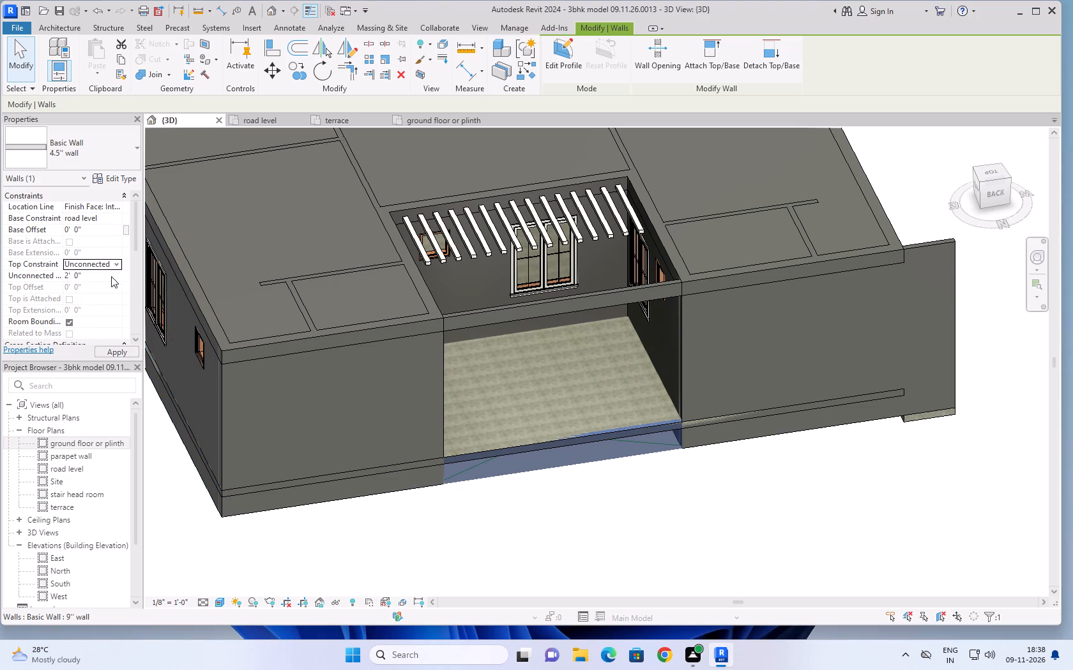
pyautogui.click(110, 276)
pyautogui.write("3'")
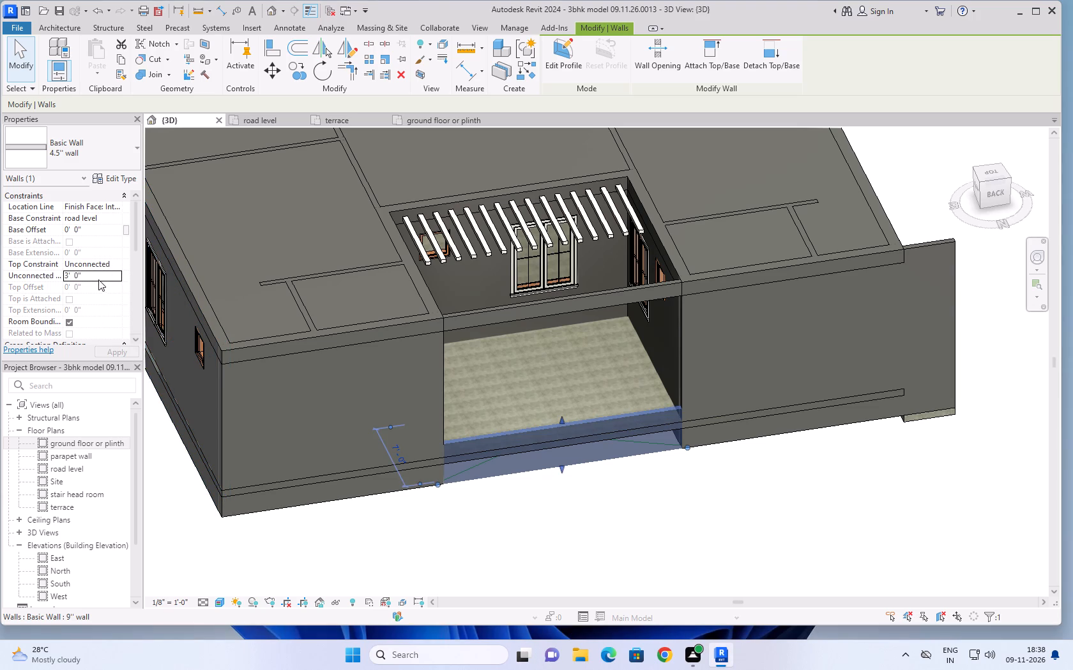
pyautogui.click(99, 276)
pyautogui.write("5'")
pyautogui.click(542, 507)
pyautogui.click(598, 537)
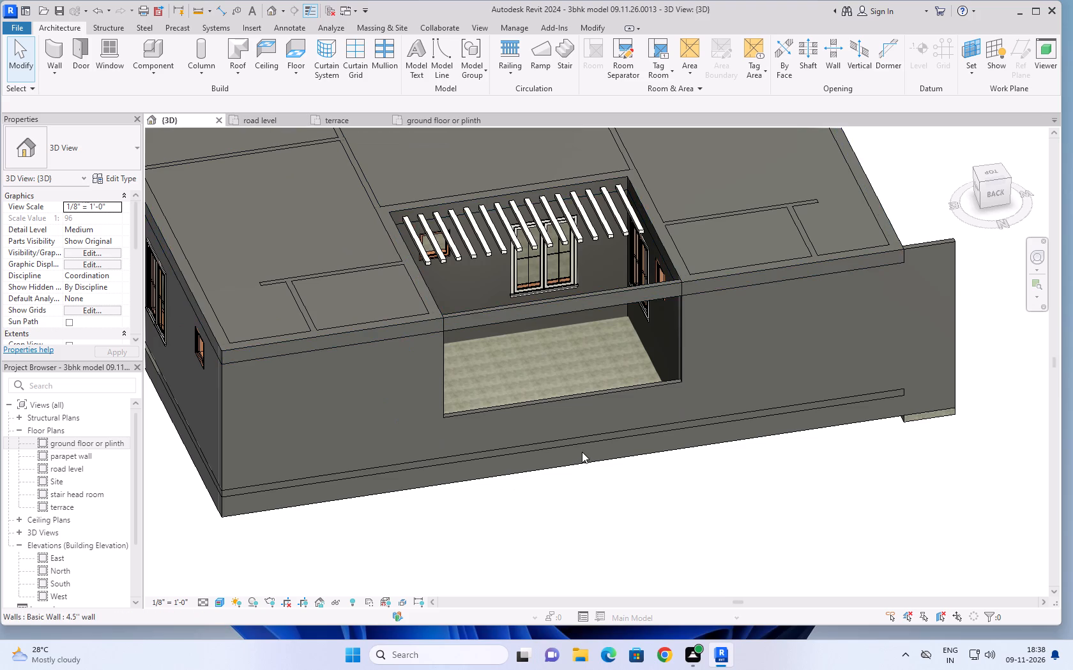
# Compare the enlarged slab cutout in 3D and the terrace plan with the ground floor plan layout.
pyautogui.scroll(-3, 582, 452)
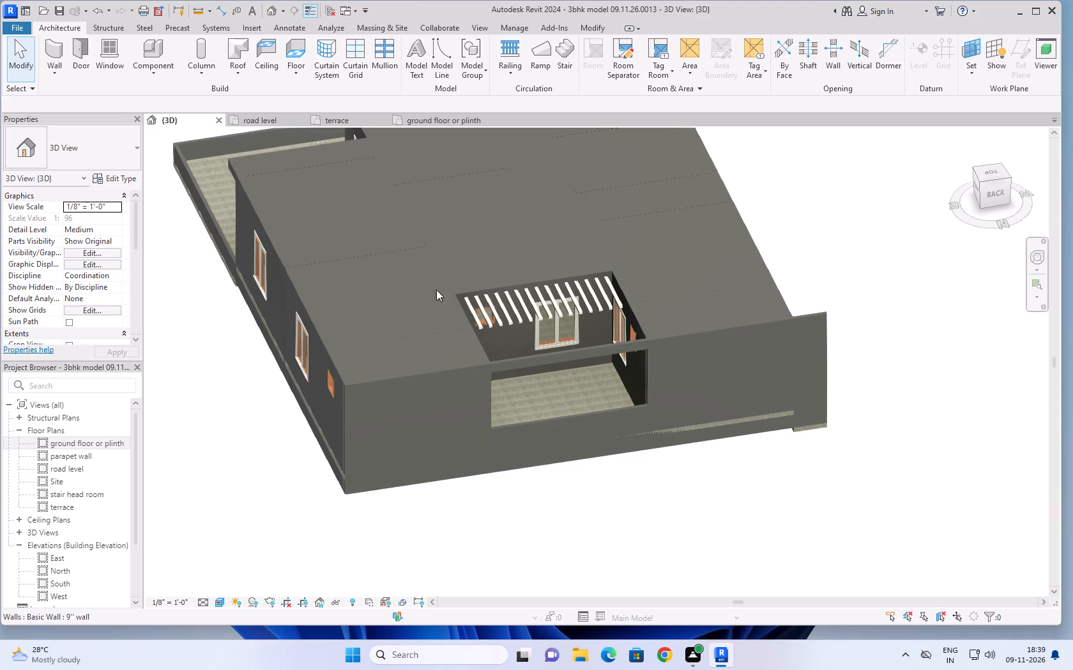
pyautogui.click(344, 123)
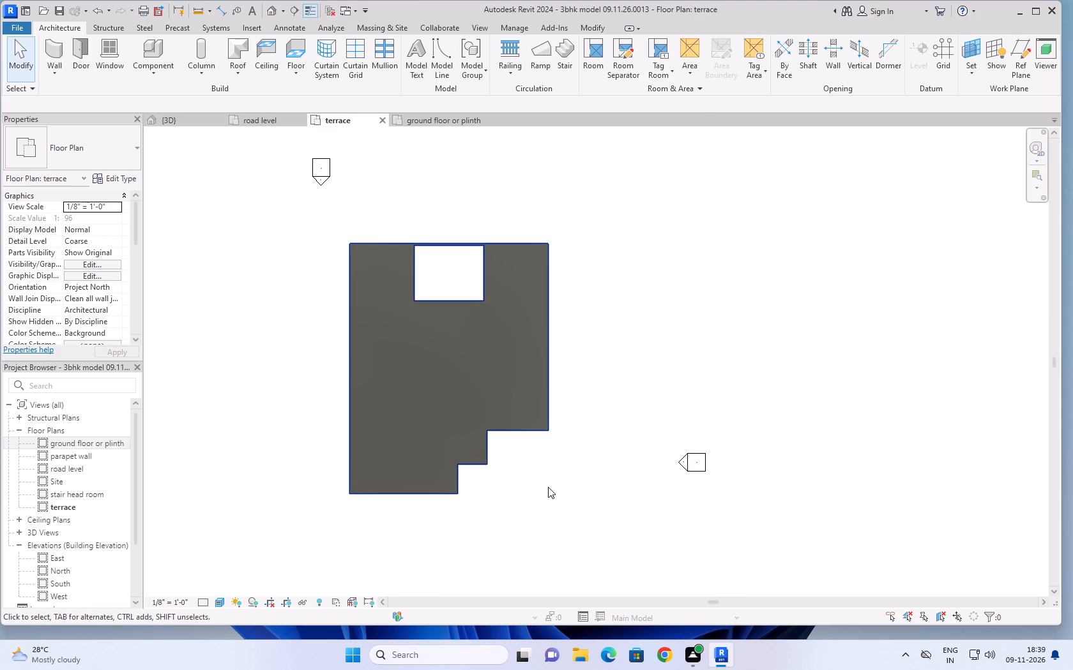
pyautogui.click(420, 120)
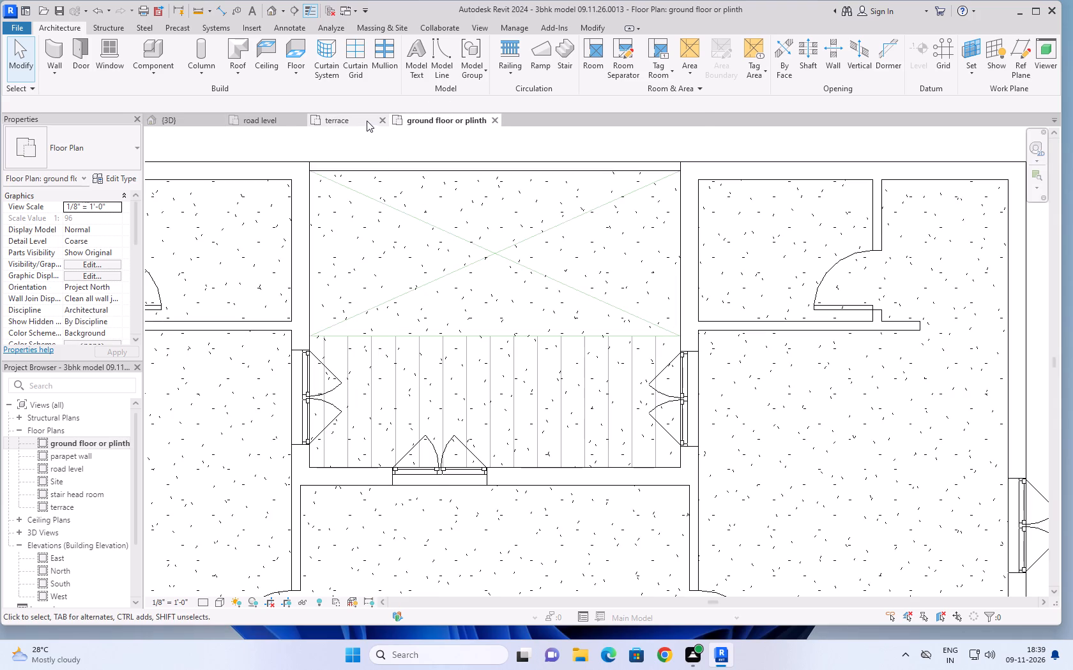
pyautogui.click(363, 119)
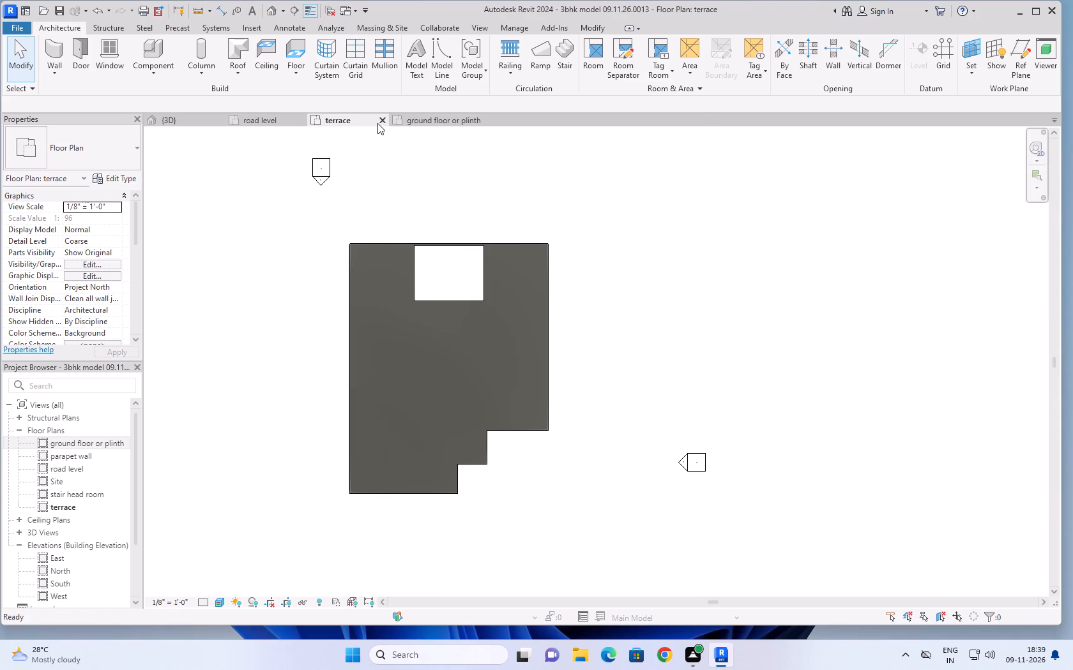
pyautogui.click(407, 120)
pyautogui.scroll(-10, 584, 343)
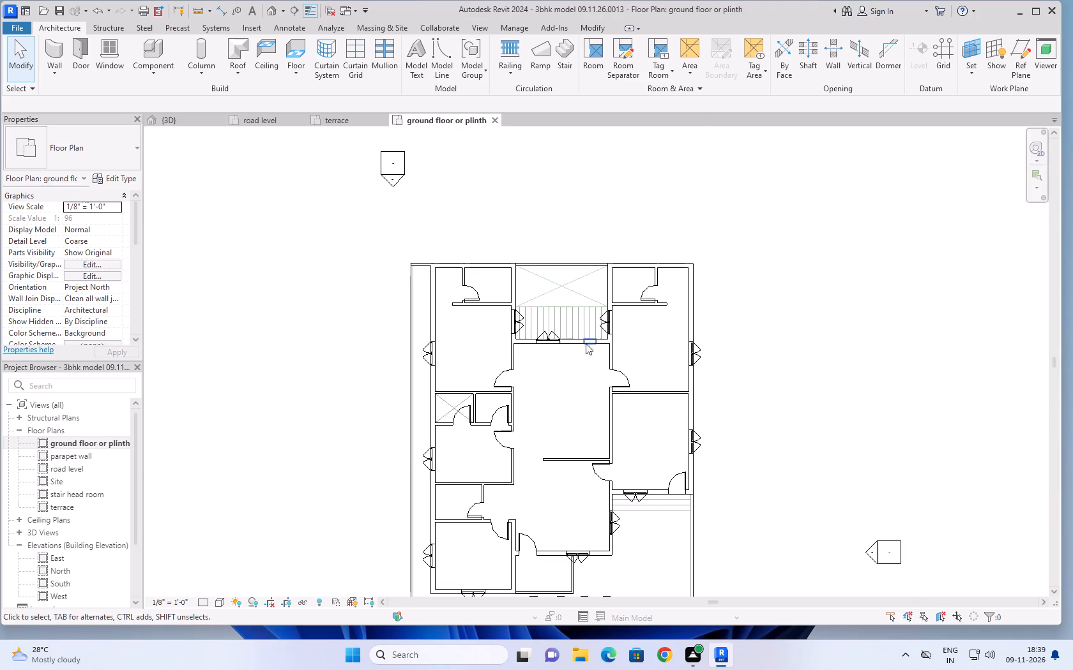
pyautogui.scroll(-3, 611, 413)
pyautogui.scroll(6, 606, 461)
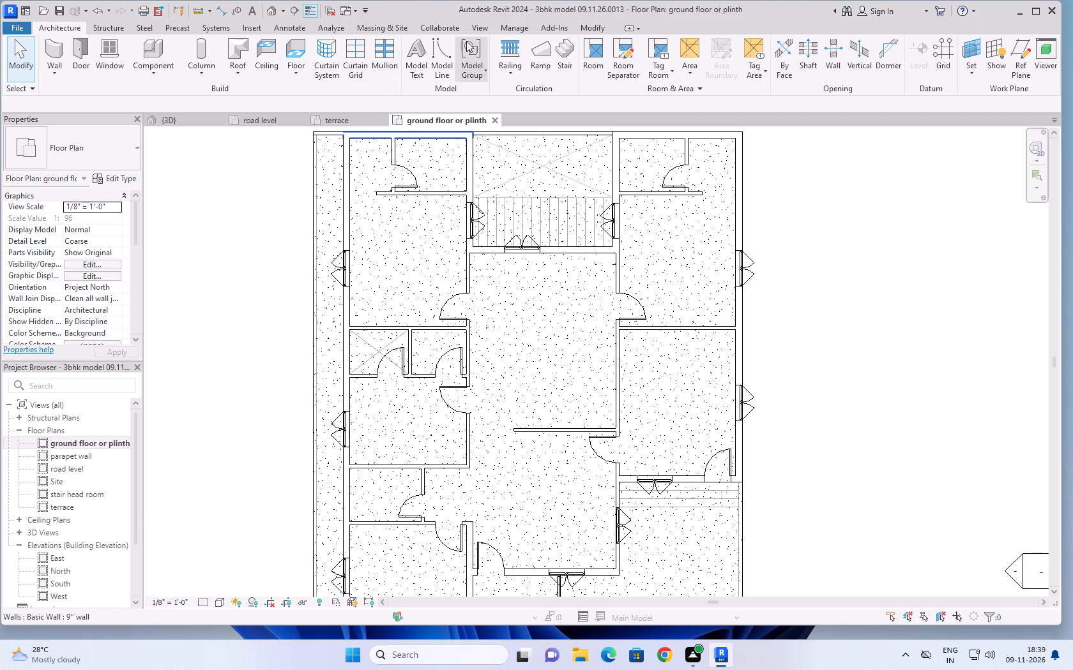
# In the ground floor plan, draw an L-shaped stair along the hall's partition and side wall, with two 7'-4" runs of 9 risers each.
pyautogui.click(112, 25)
pyautogui.click(56, 26)
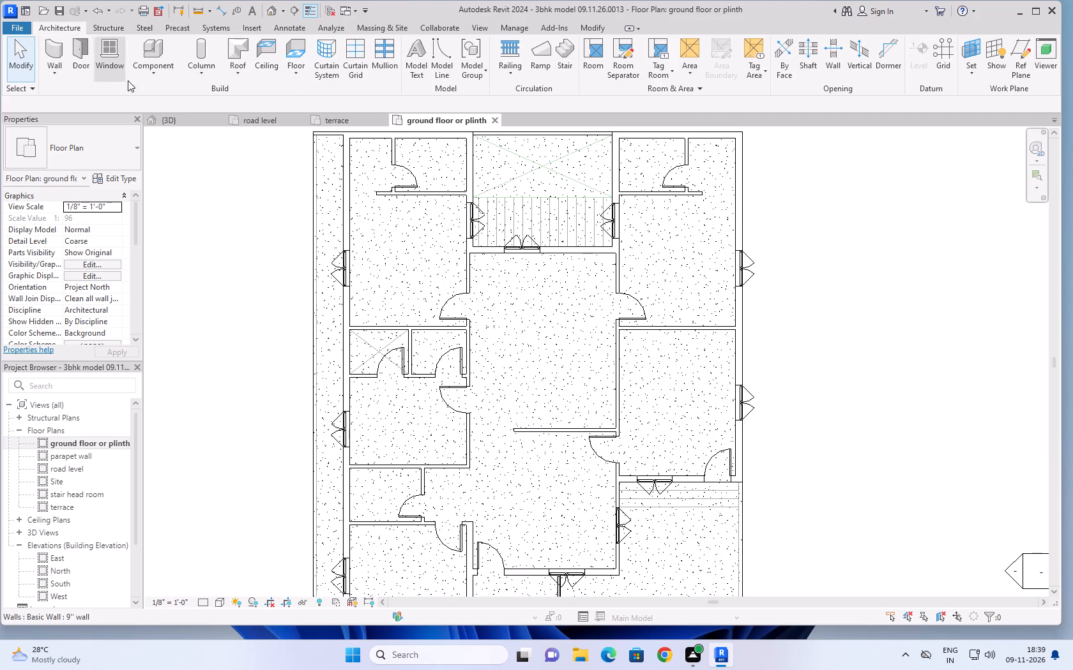
pyautogui.click(561, 47)
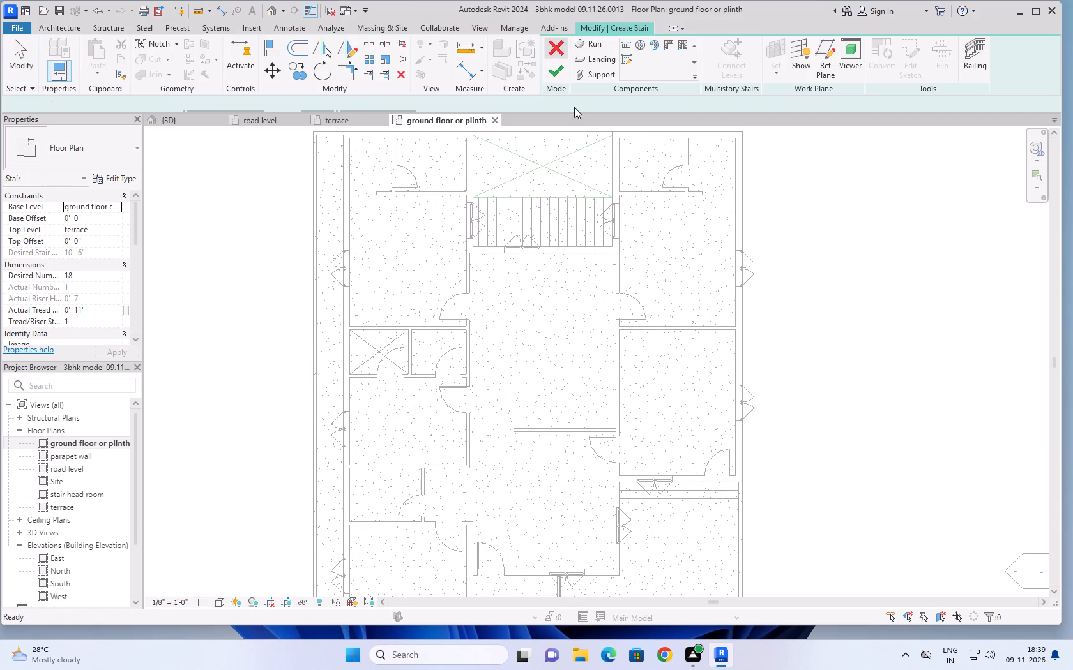
pyautogui.scroll(8, 521, 445)
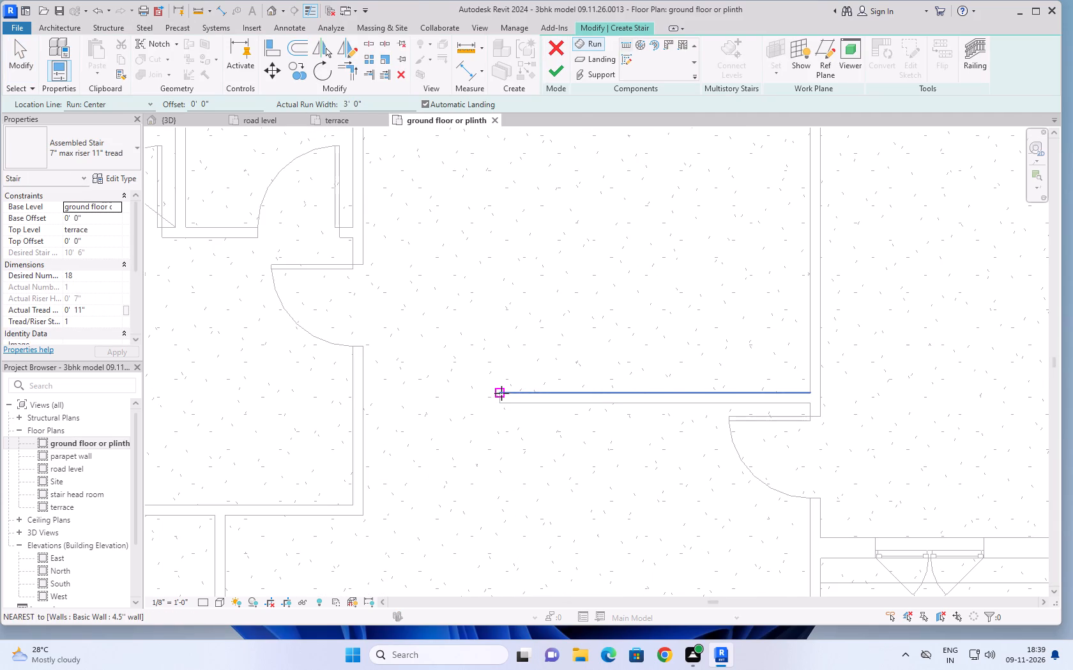
pyautogui.click(501, 343)
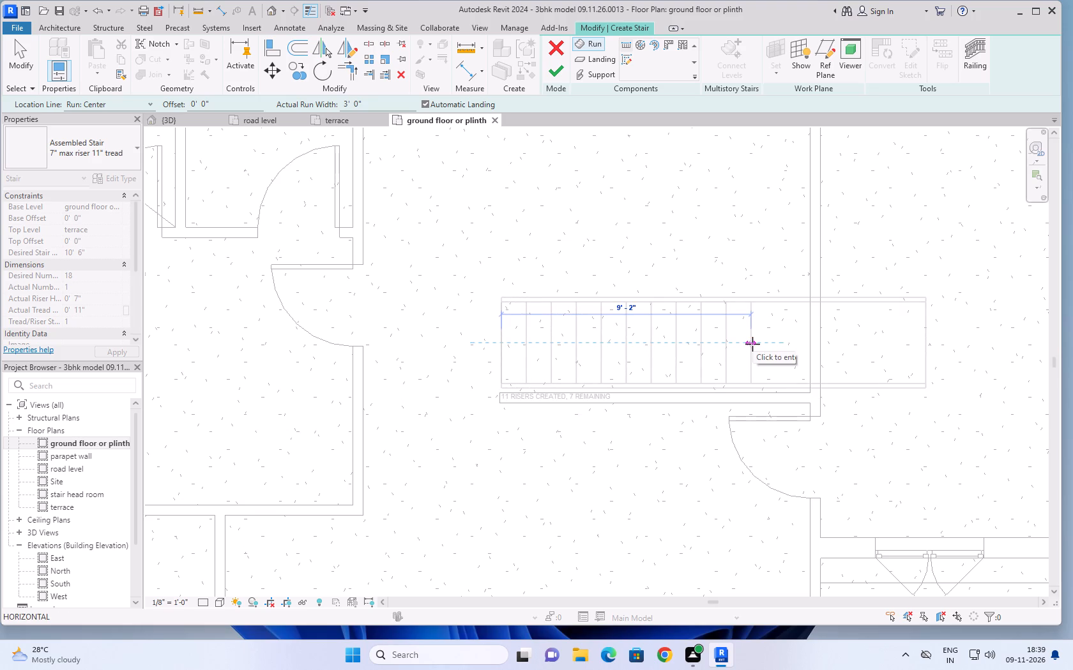
pyautogui.scroll(-8, 752, 344)
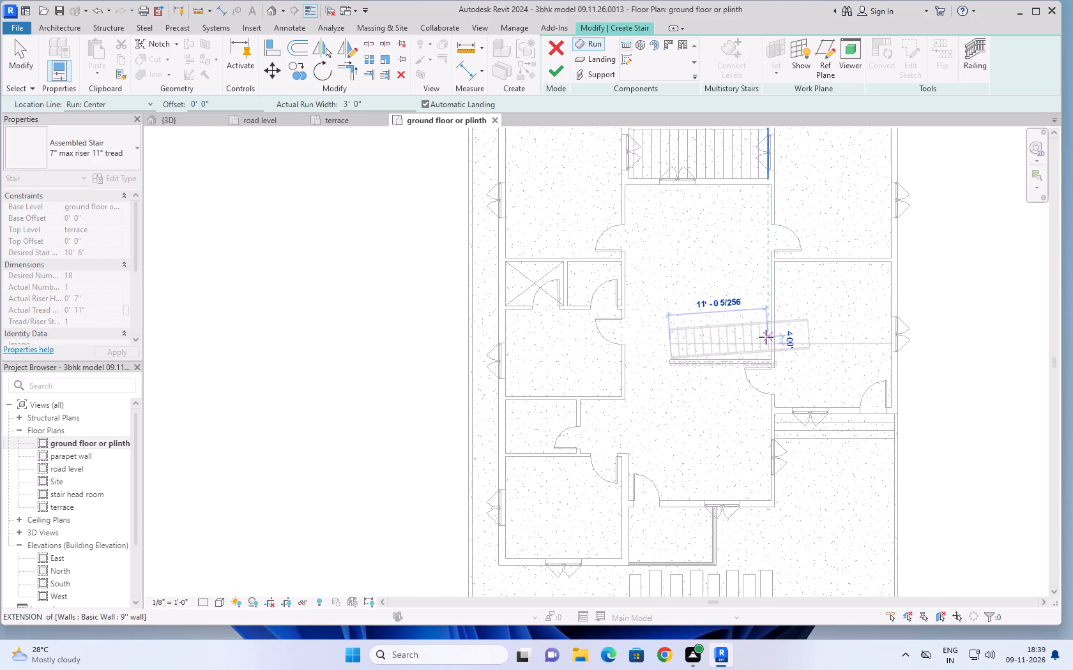
pyautogui.scroll(-1, 765, 348)
pyautogui.scroll(8, 765, 348)
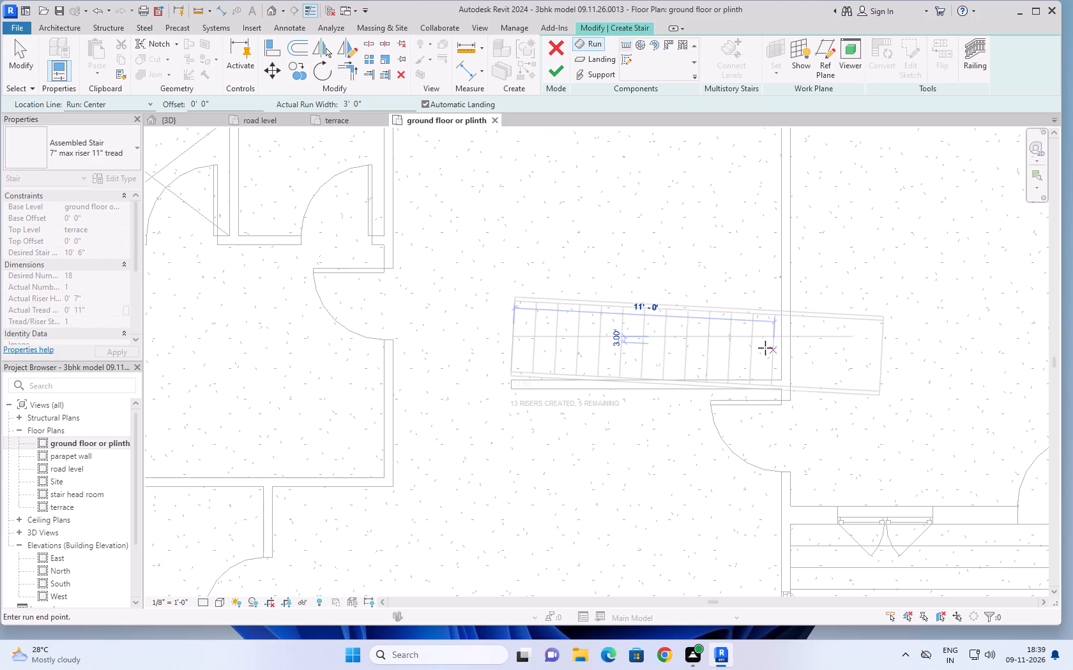
pyautogui.click(689, 336)
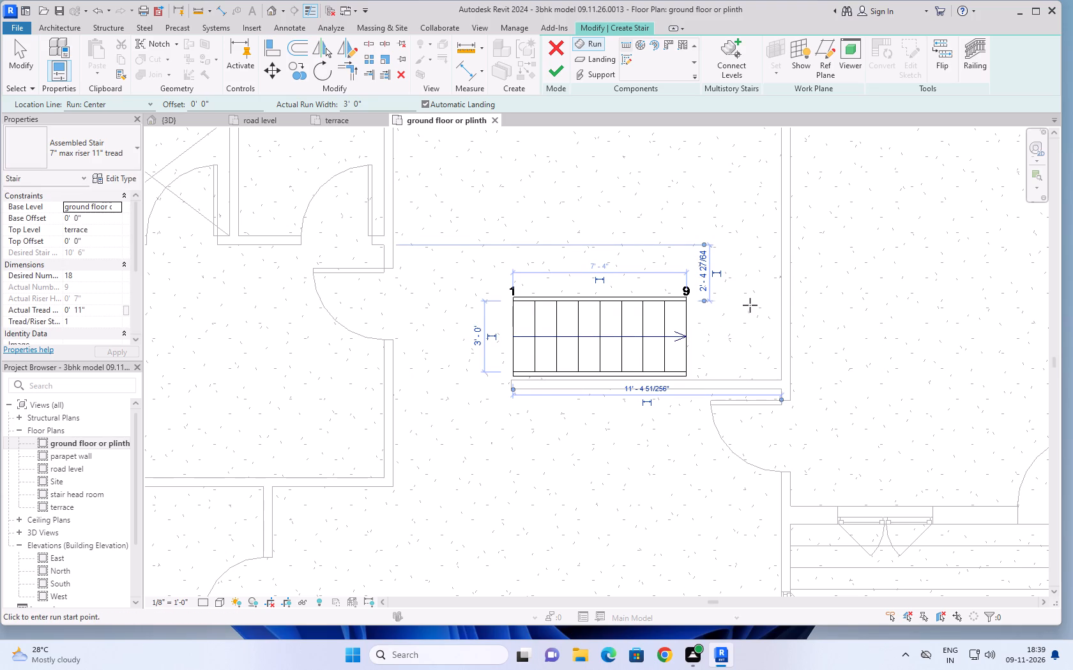
pyautogui.click(733, 302)
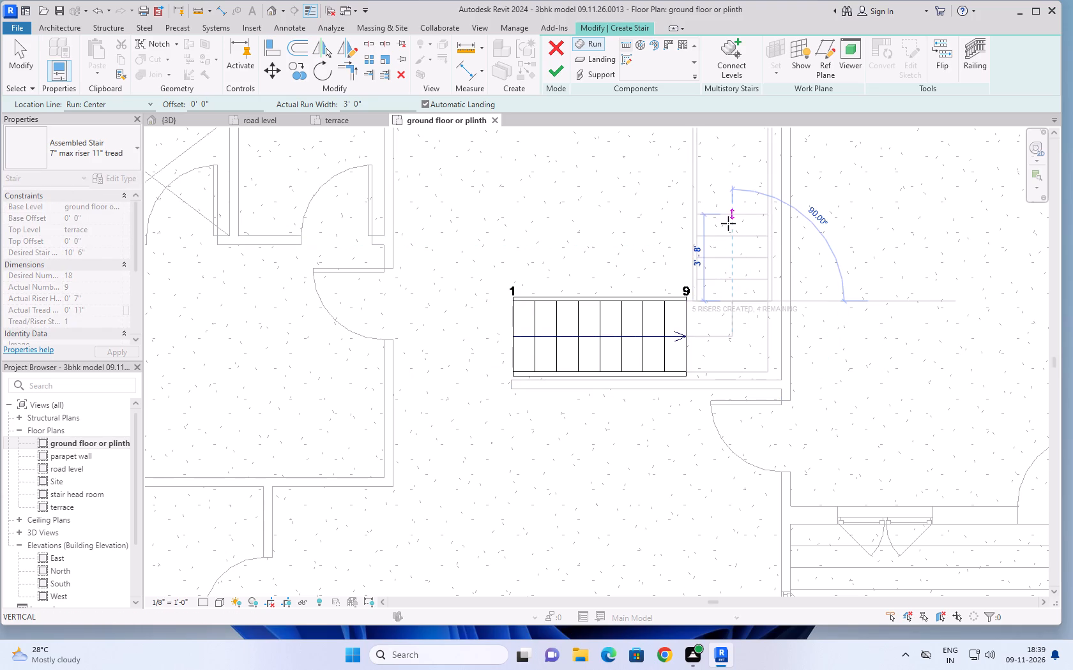
pyautogui.scroll(-5, 728, 223)
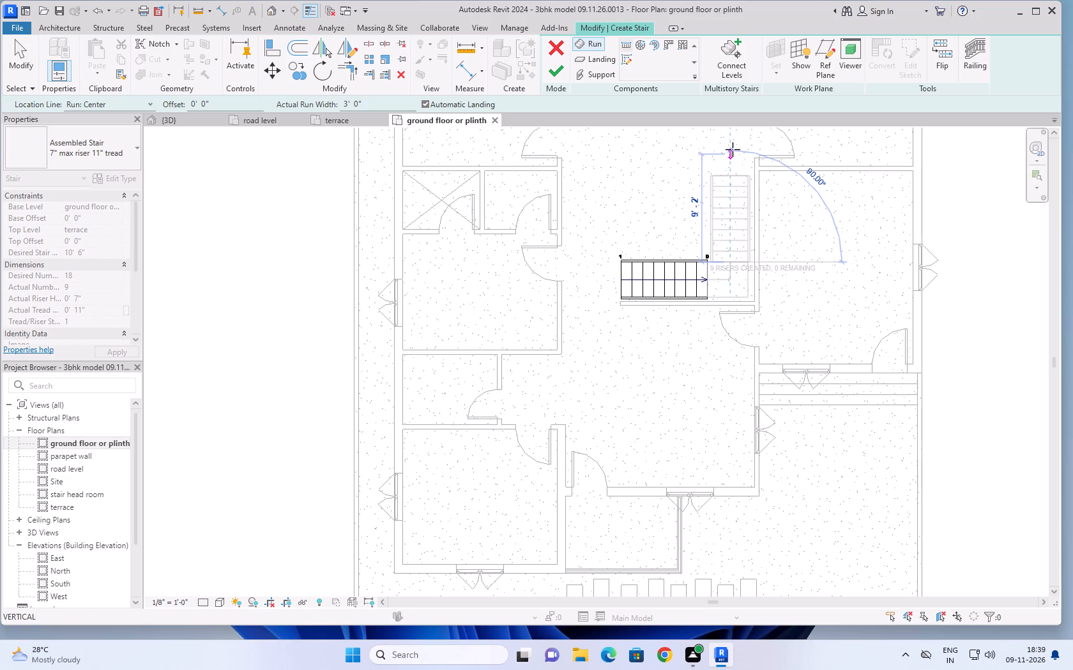
pyautogui.click(733, 149)
pyautogui.scroll(3, 727, 143)
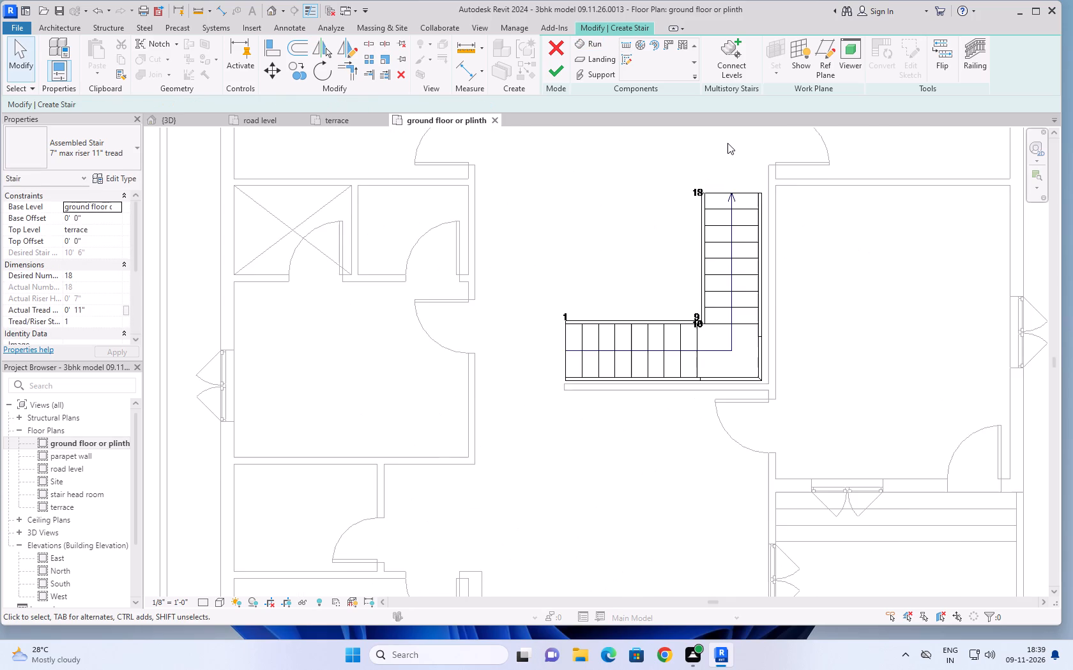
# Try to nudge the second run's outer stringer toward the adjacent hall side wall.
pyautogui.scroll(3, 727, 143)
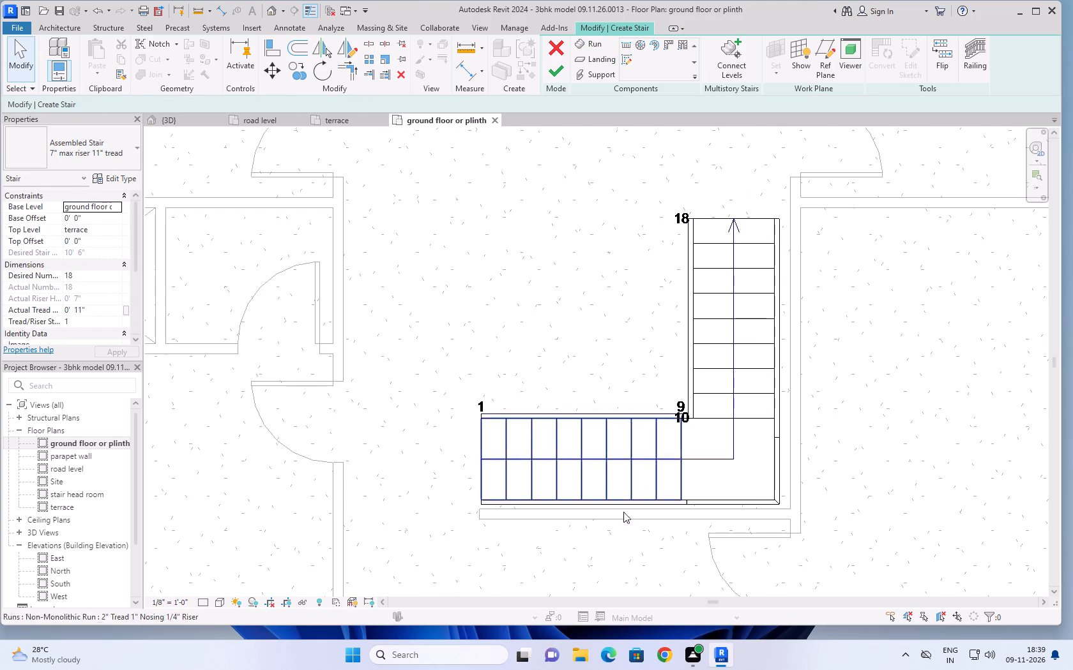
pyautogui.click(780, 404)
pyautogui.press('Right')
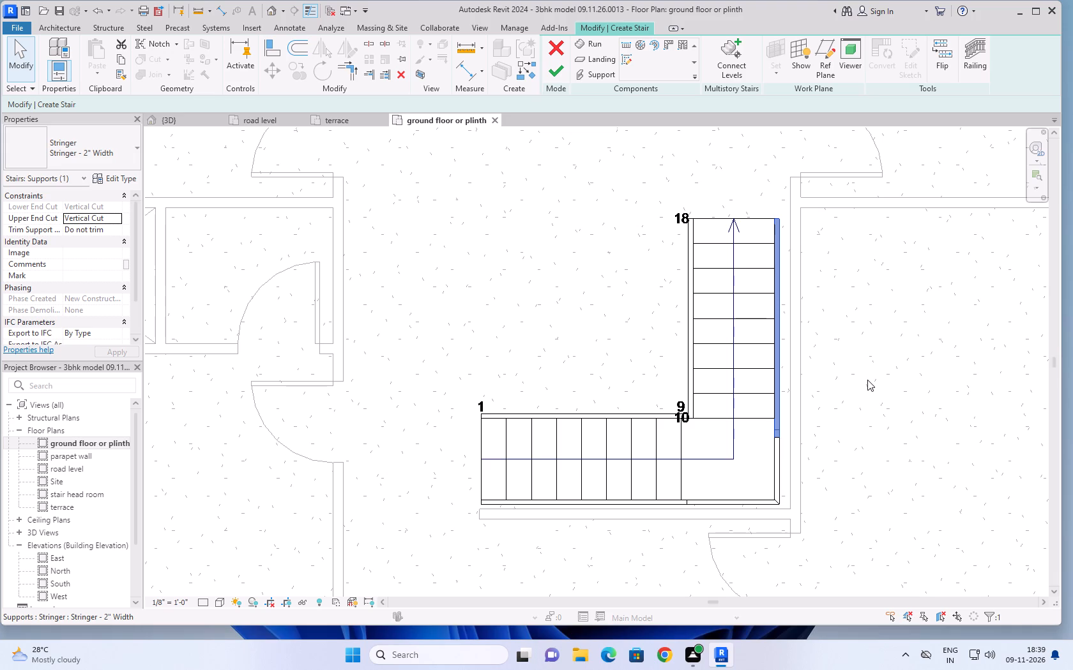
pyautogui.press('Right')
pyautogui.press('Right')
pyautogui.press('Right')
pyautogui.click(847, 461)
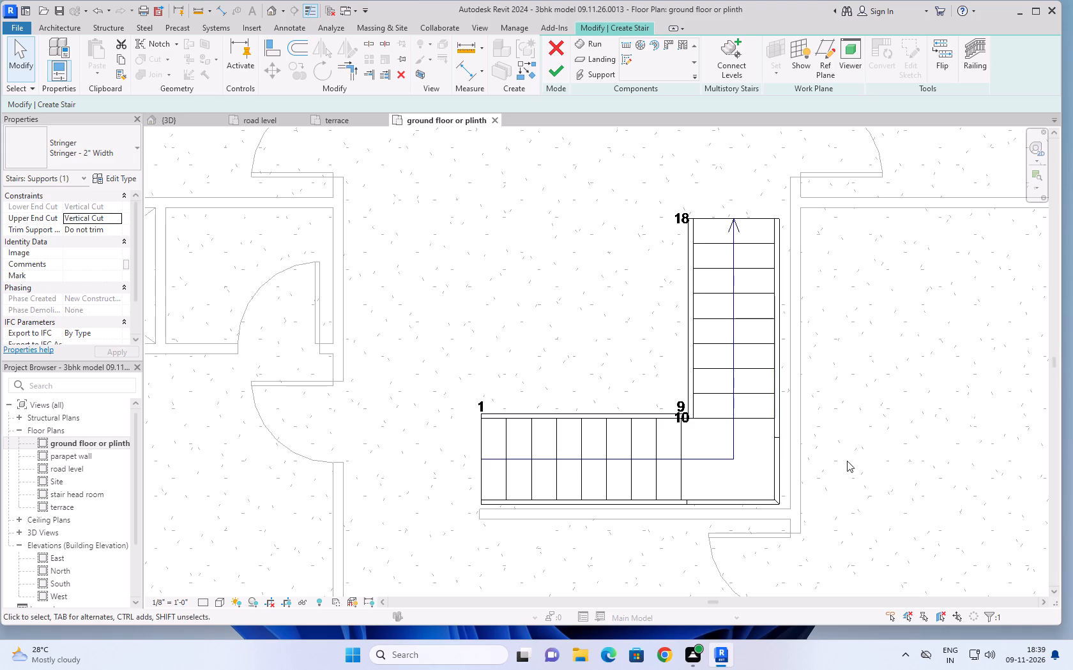
# Nudge the second stair run toward the hall's side wall until its outer stringer meets the wall face.
pyautogui.click(716, 394)
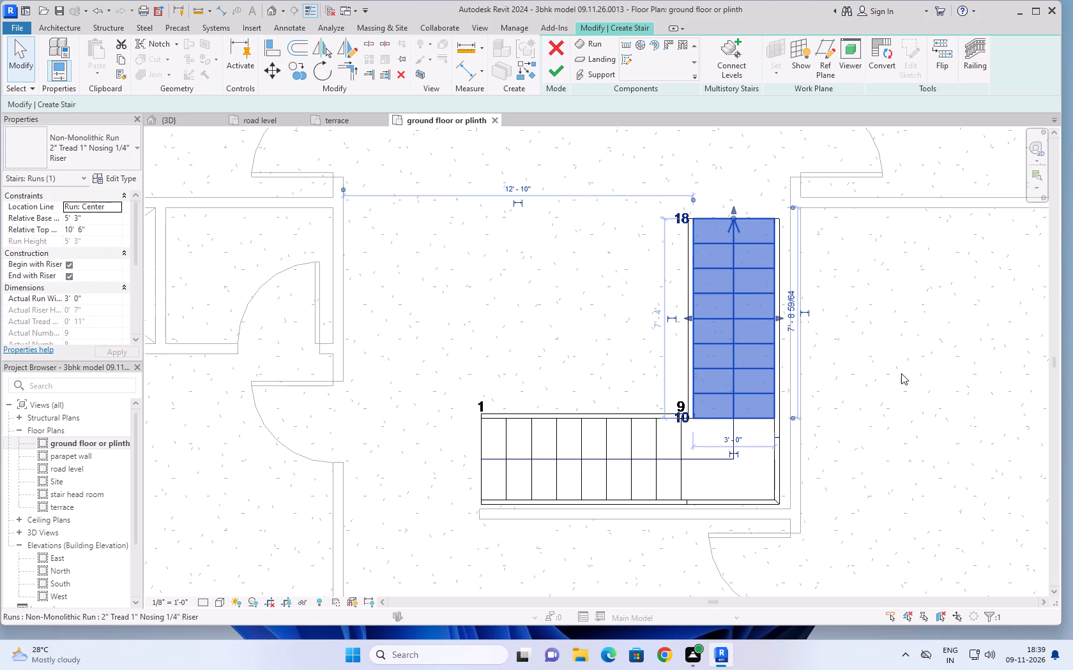
pyautogui.press('Right')
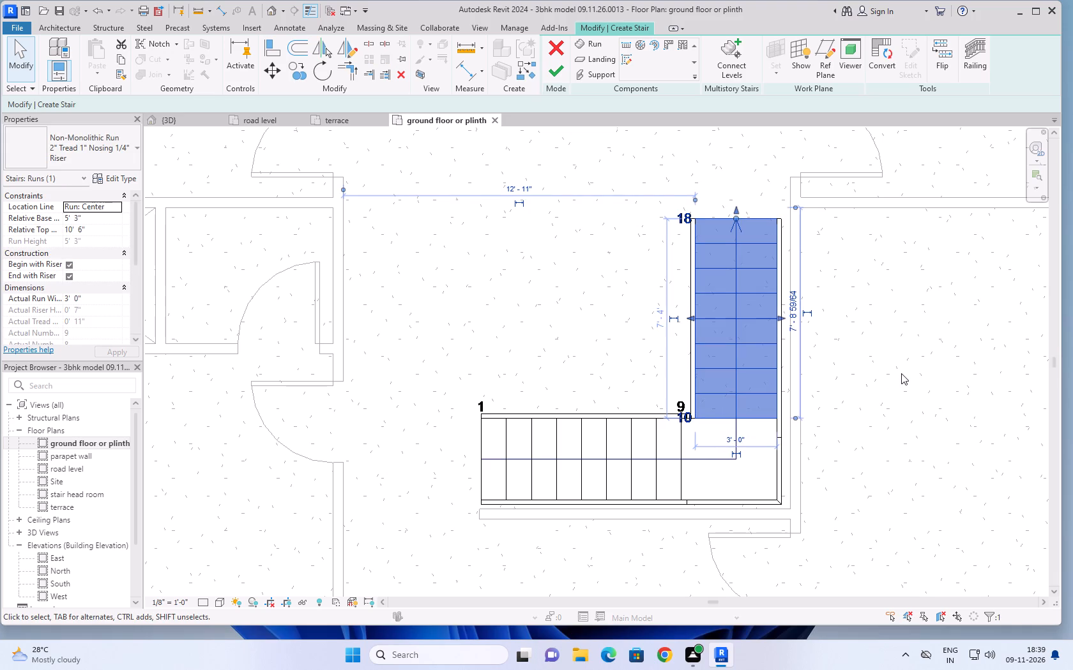
pyautogui.press('Right')
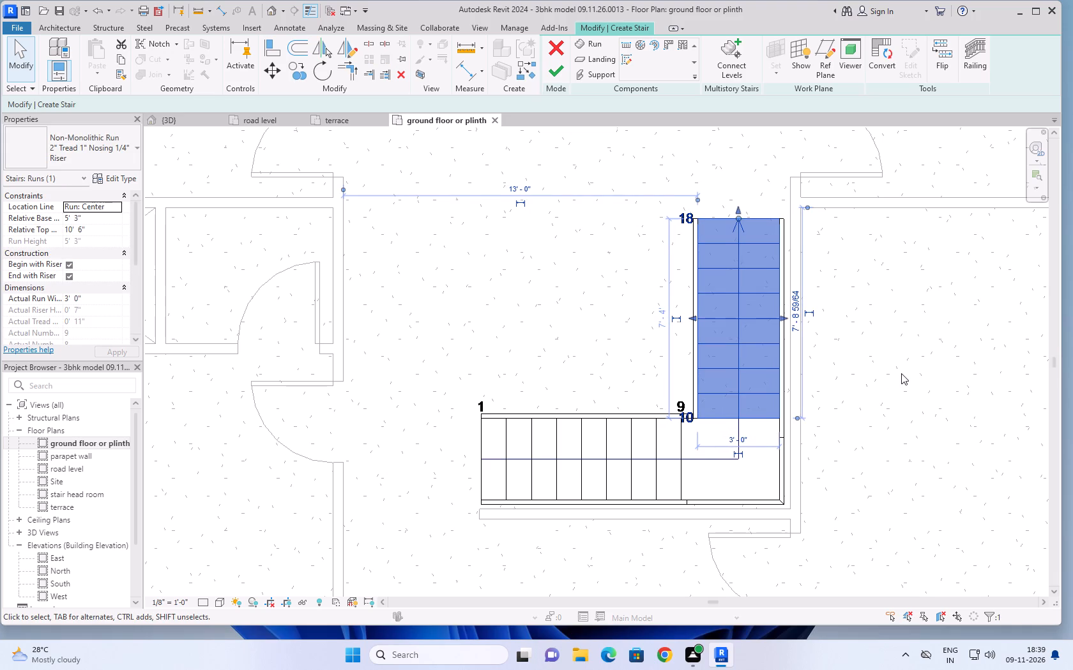
pyautogui.press('Right')
pyautogui.press('Right')
pyautogui.press('Right')
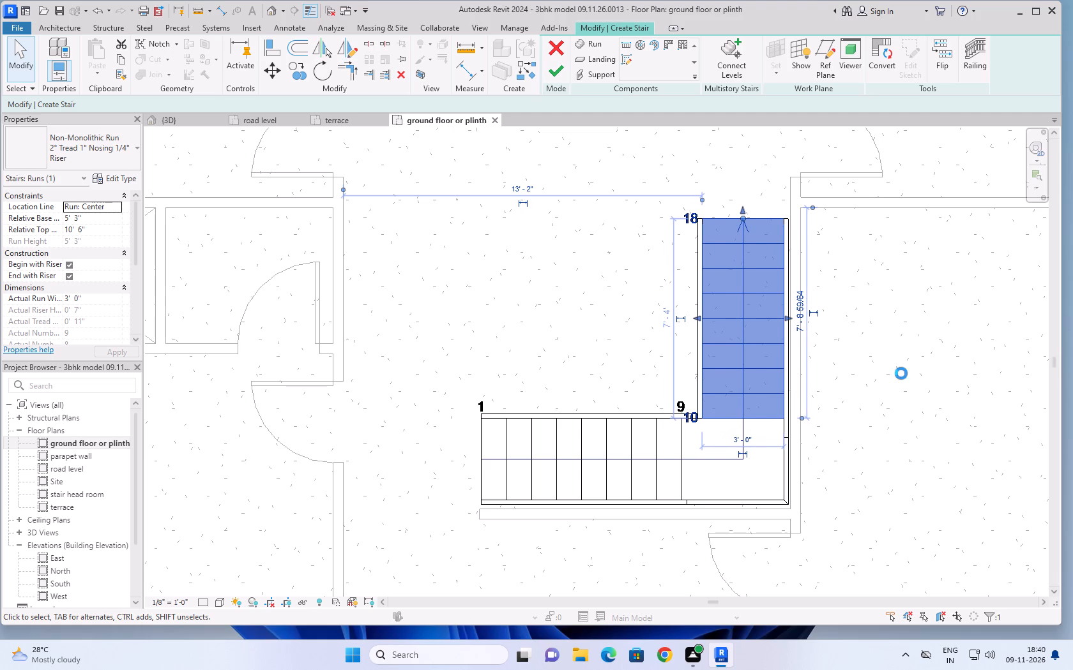
pyautogui.click(901, 373)
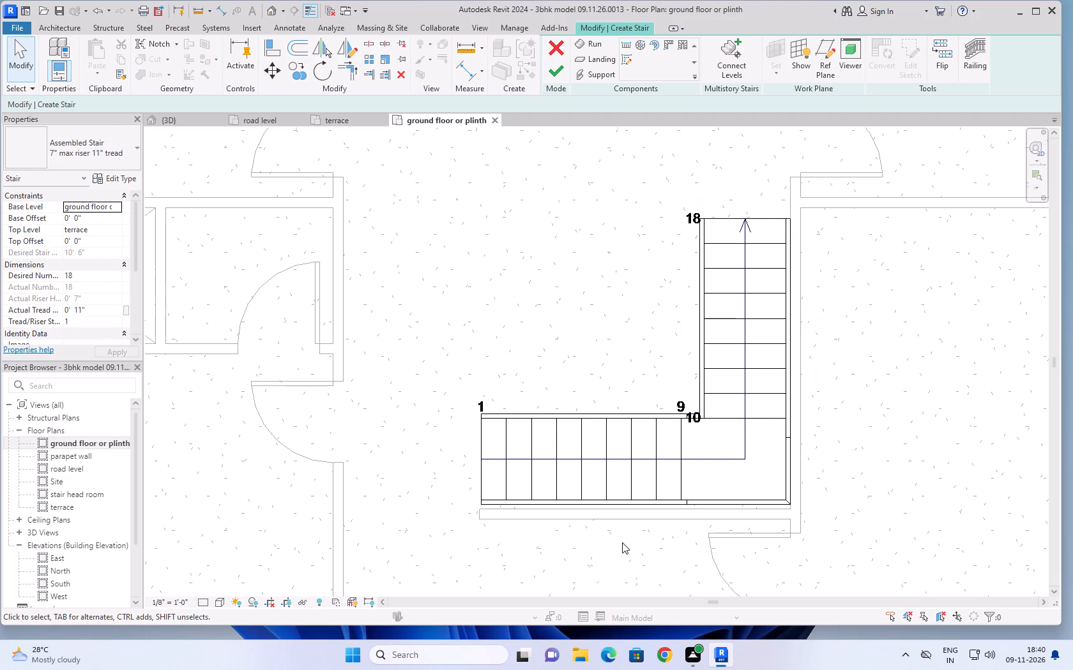
# Nudge the first stair run toward the hall partition until its stringer meets the wall face, and finish the stair.
pyautogui.click(622, 456)
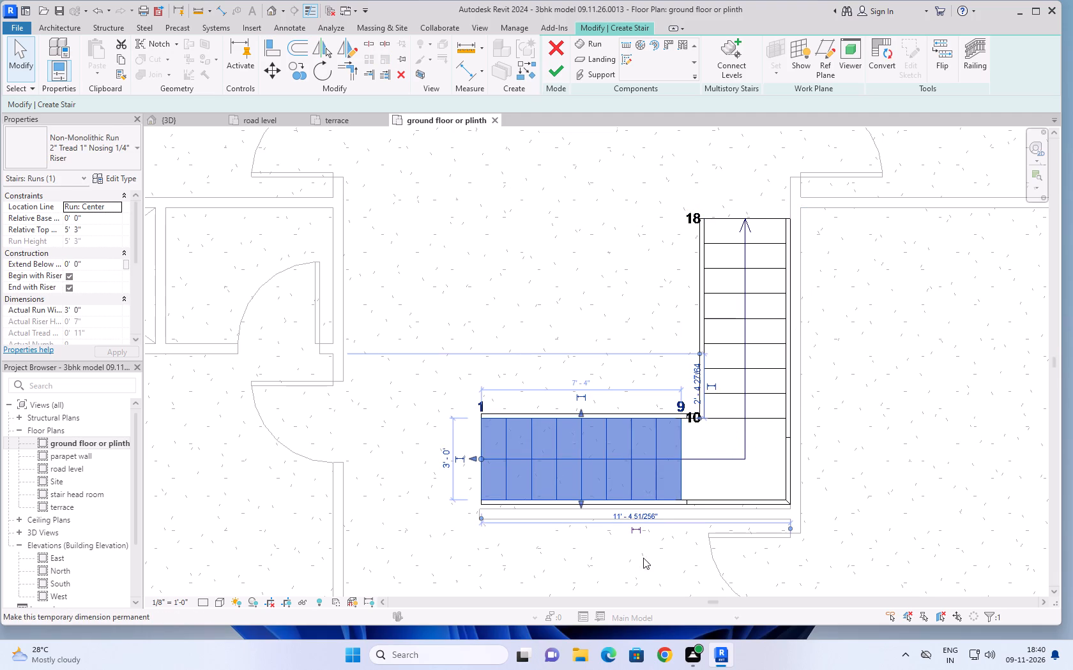
pyautogui.scroll(8, 591, 555)
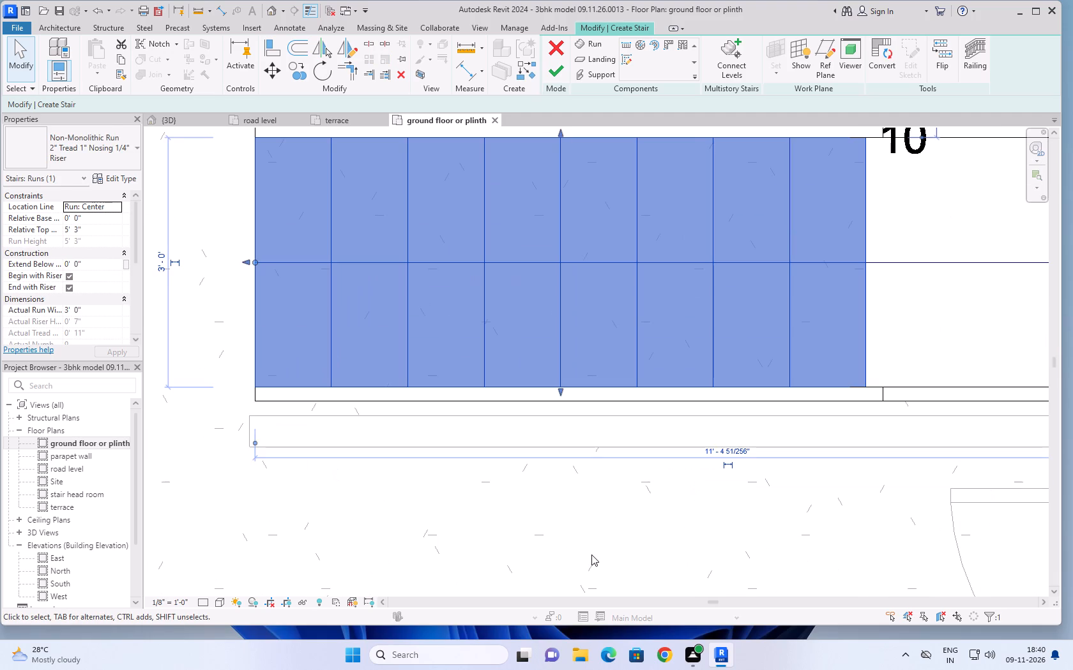
pyautogui.press('Down')
pyautogui.press('Down')
pyautogui.press('Down')
pyautogui.press('Down')
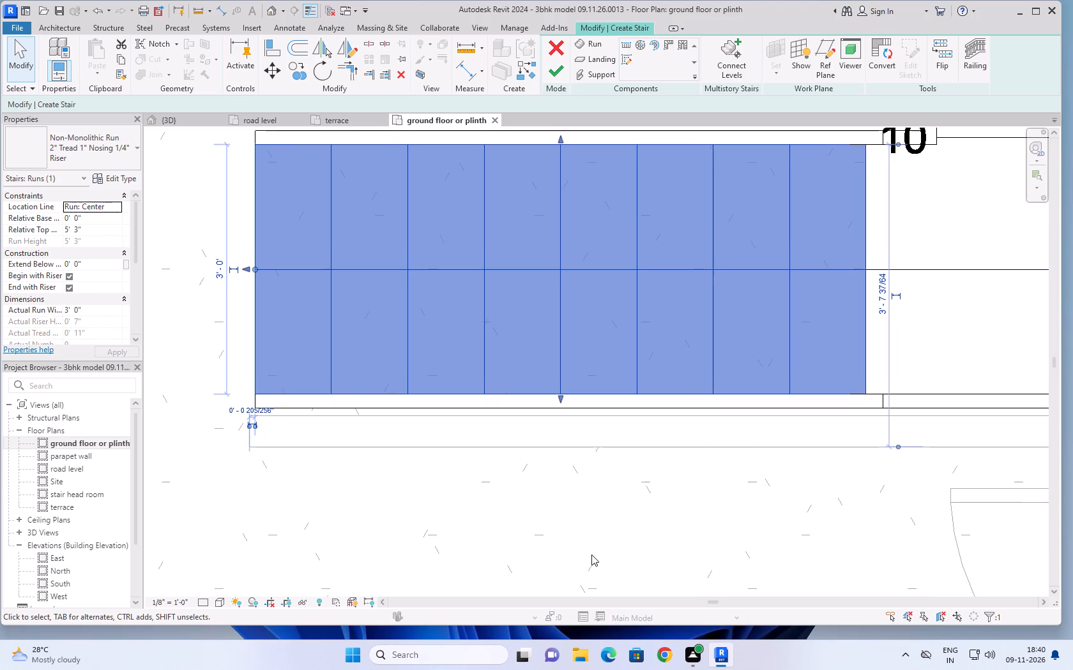
pyautogui.press('Down')
pyautogui.press('Down')
pyautogui.press('Down')
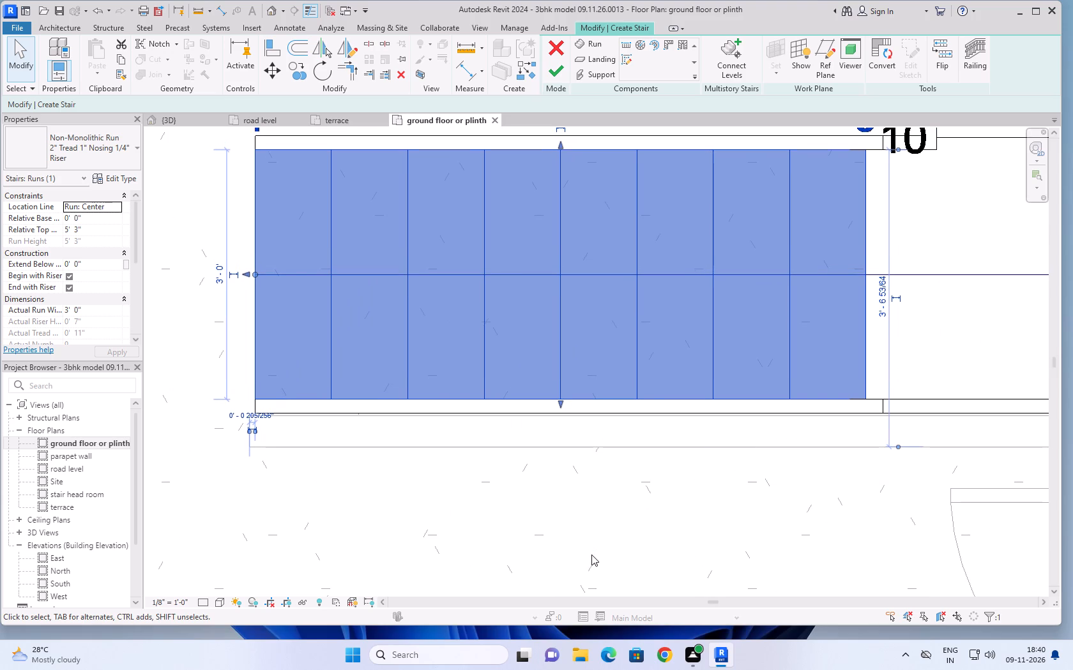
pyautogui.press('Down')
pyautogui.click(586, 530)
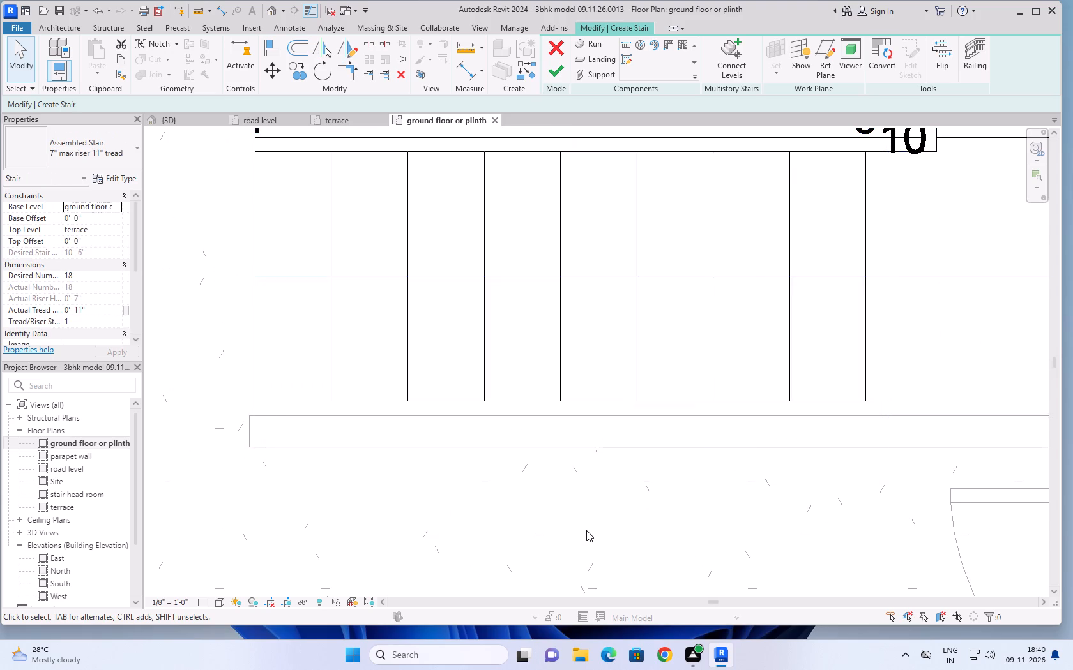
pyautogui.scroll(-8, 552, 498)
pyautogui.click(902, 397)
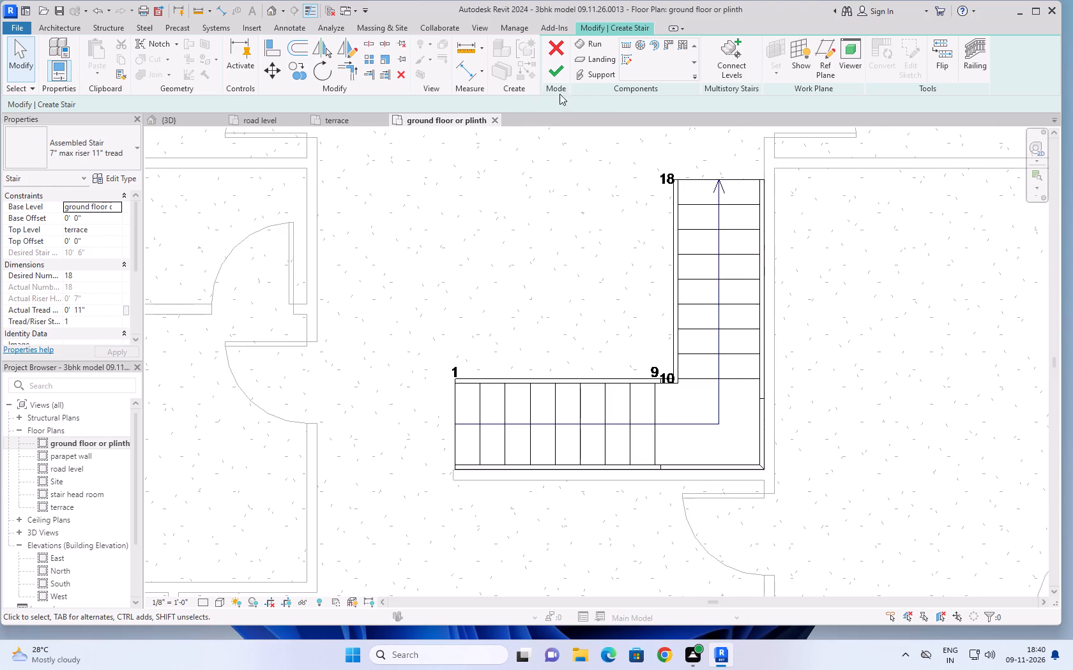
pyautogui.click(560, 75)
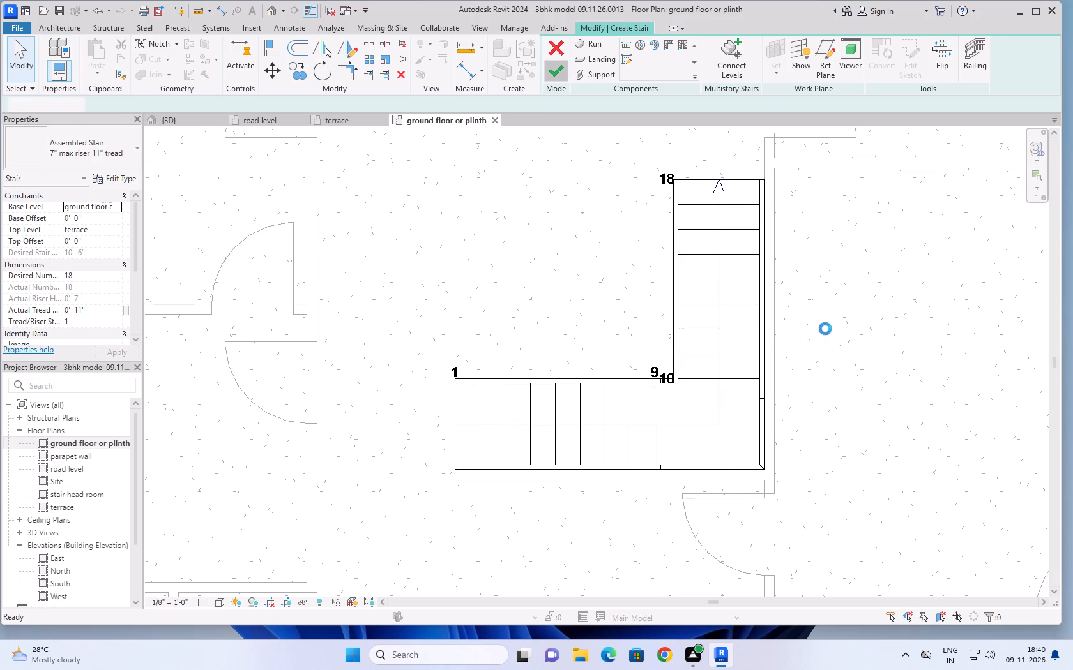
pyautogui.click(563, 253)
# In the terrace plan, open the terrace slab's boundary for editing and start a straight boundary line at the new stair.
pyautogui.click(335, 119)
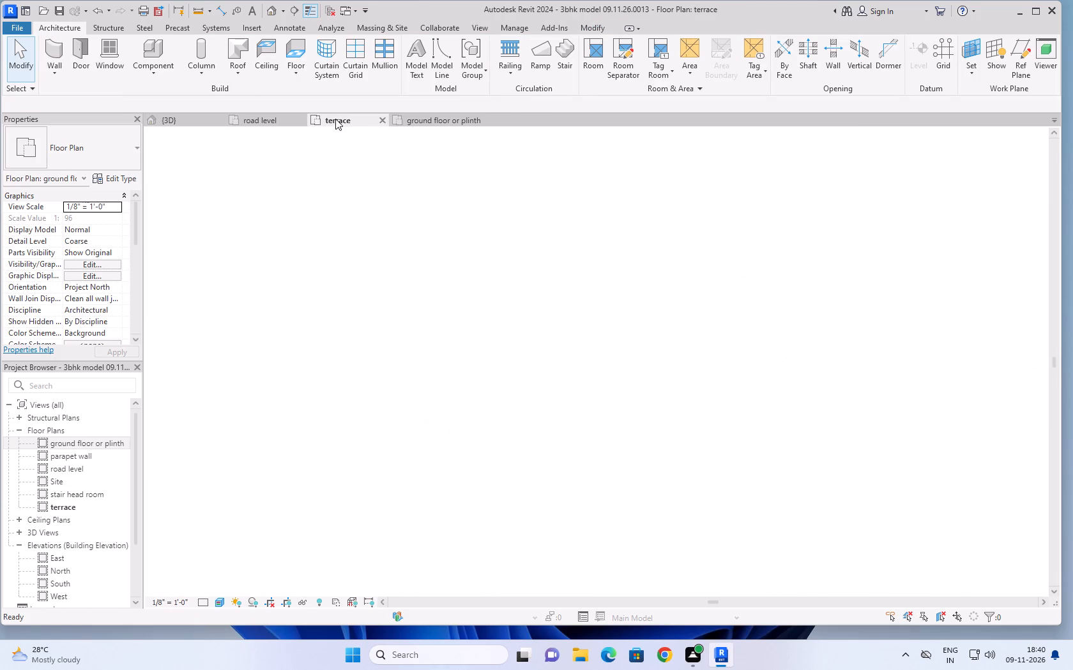
pyautogui.click(580, 422)
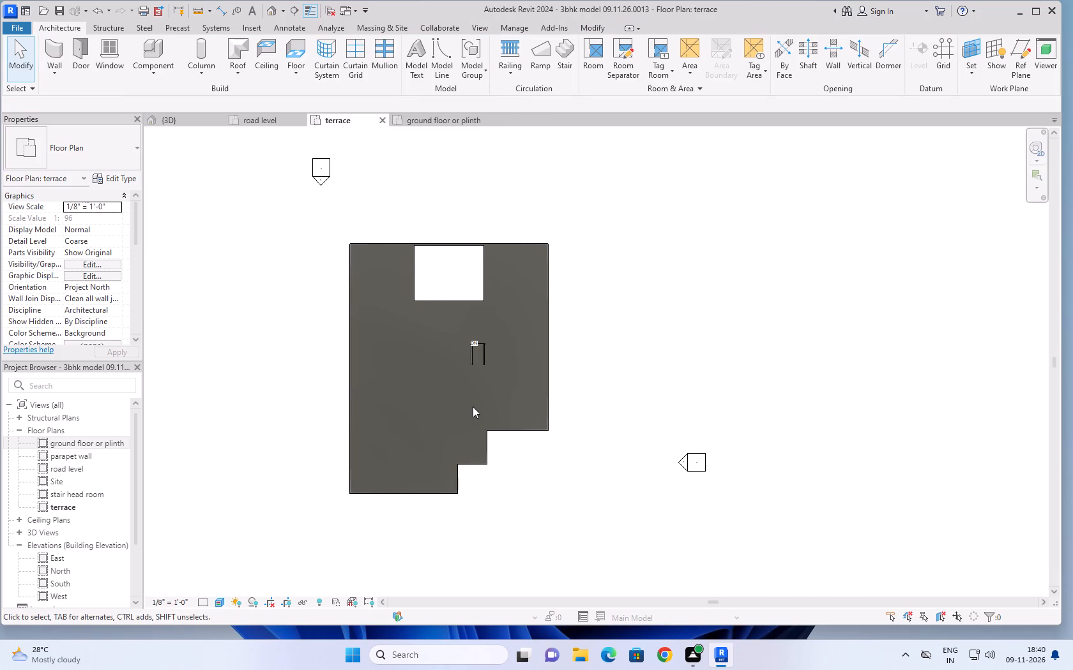
pyautogui.scroll(1, 473, 406)
pyautogui.click(551, 221)
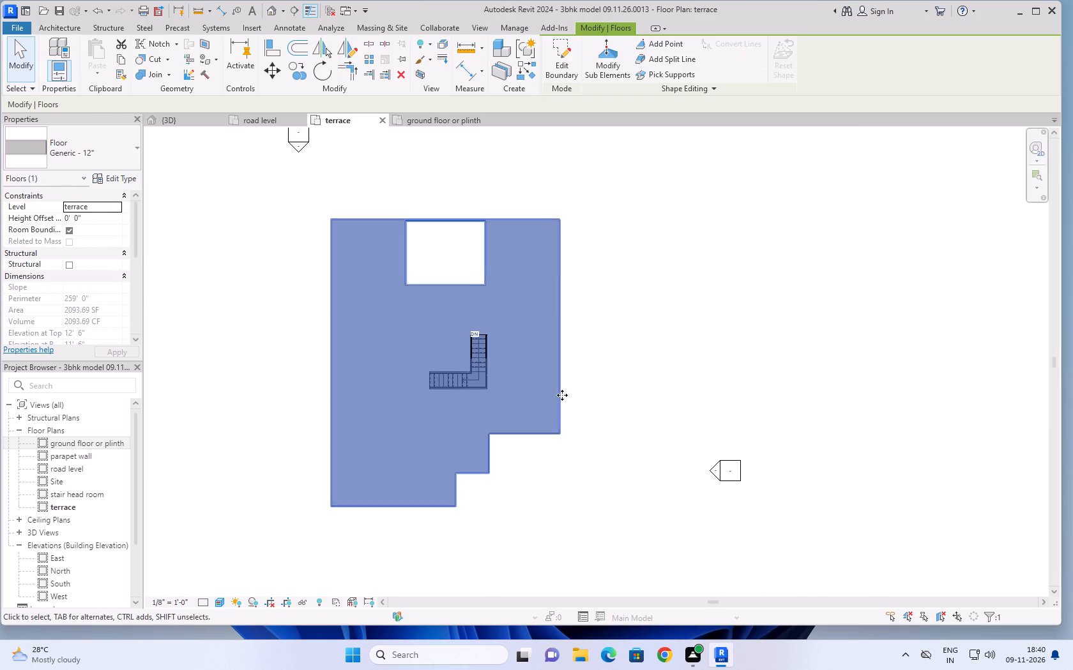
pyautogui.click(573, 77)
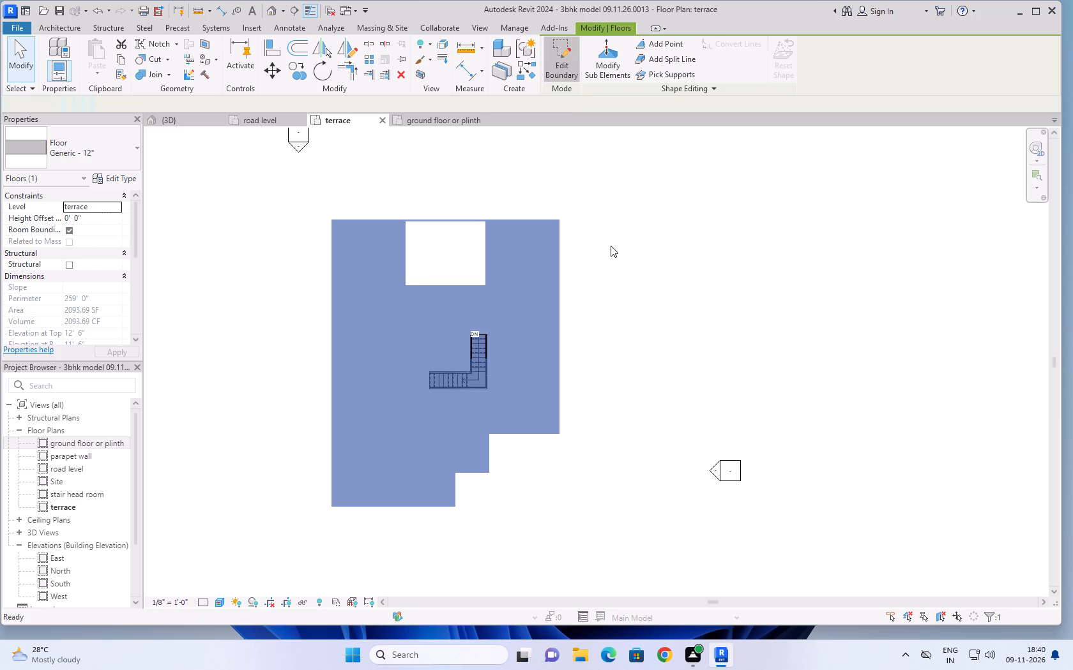
pyautogui.scroll(4, 435, 410)
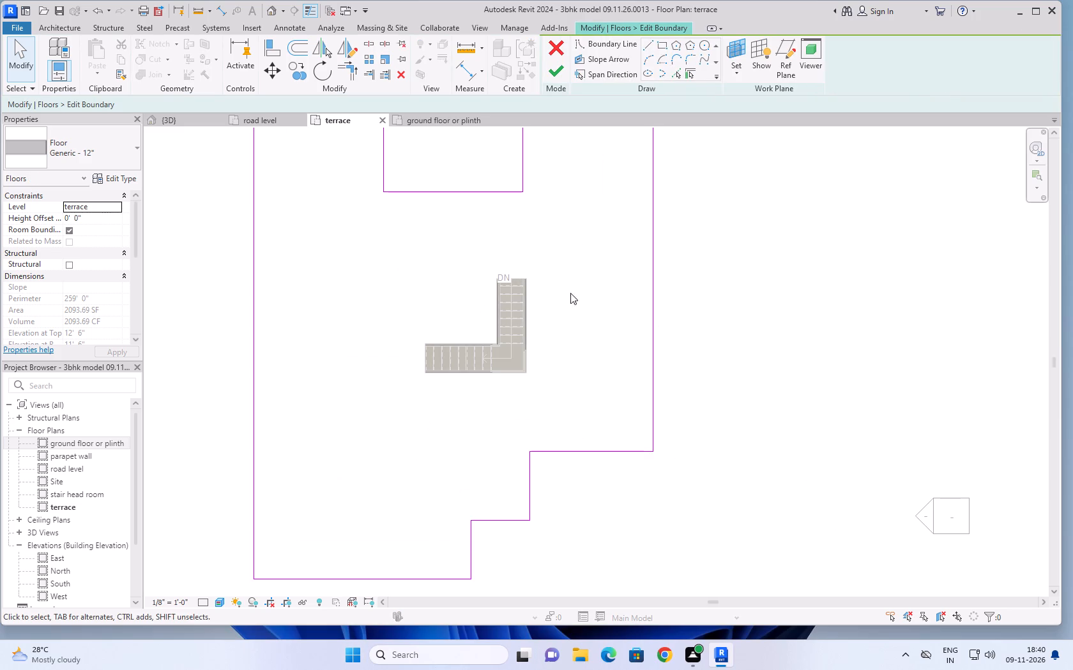
pyautogui.click(650, 47)
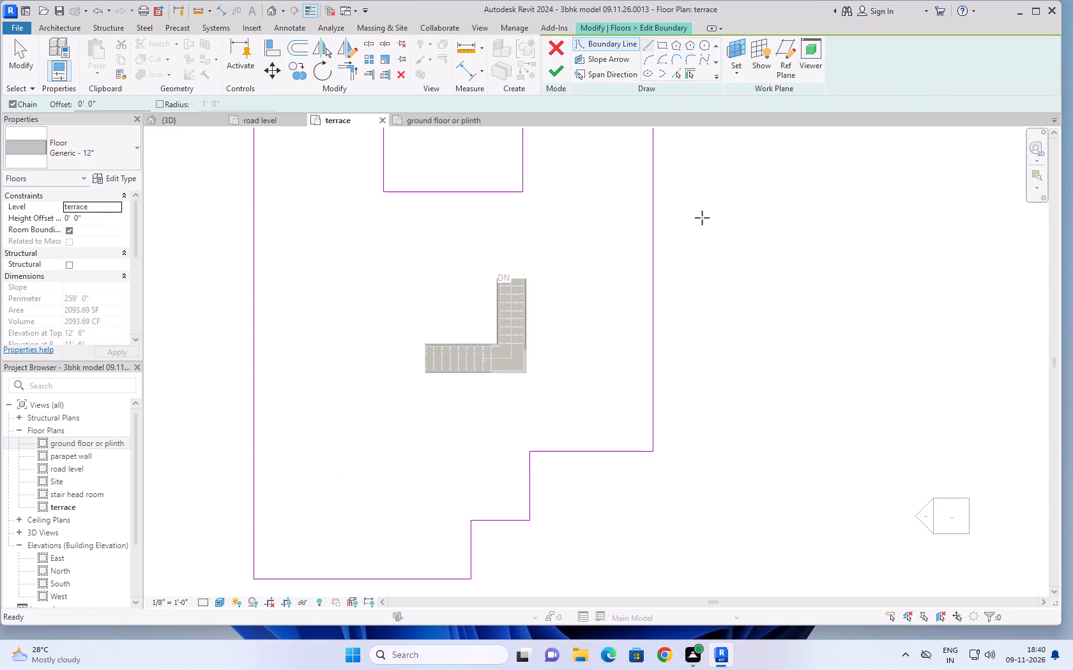
pyautogui.scroll(6, 420, 368)
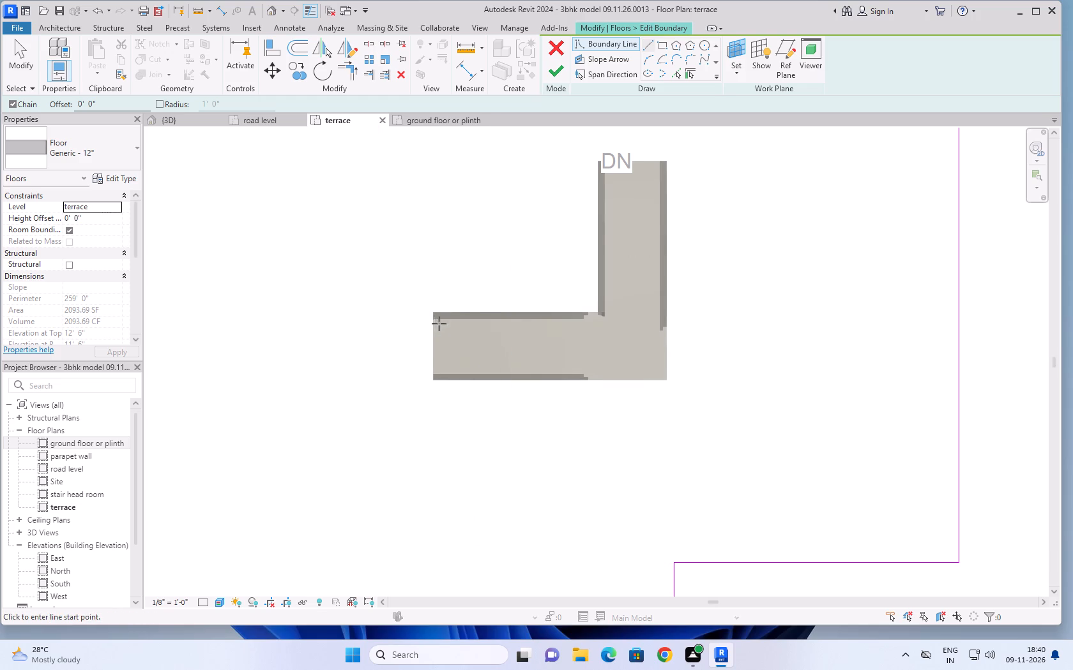
pyautogui.scroll(6, 436, 313)
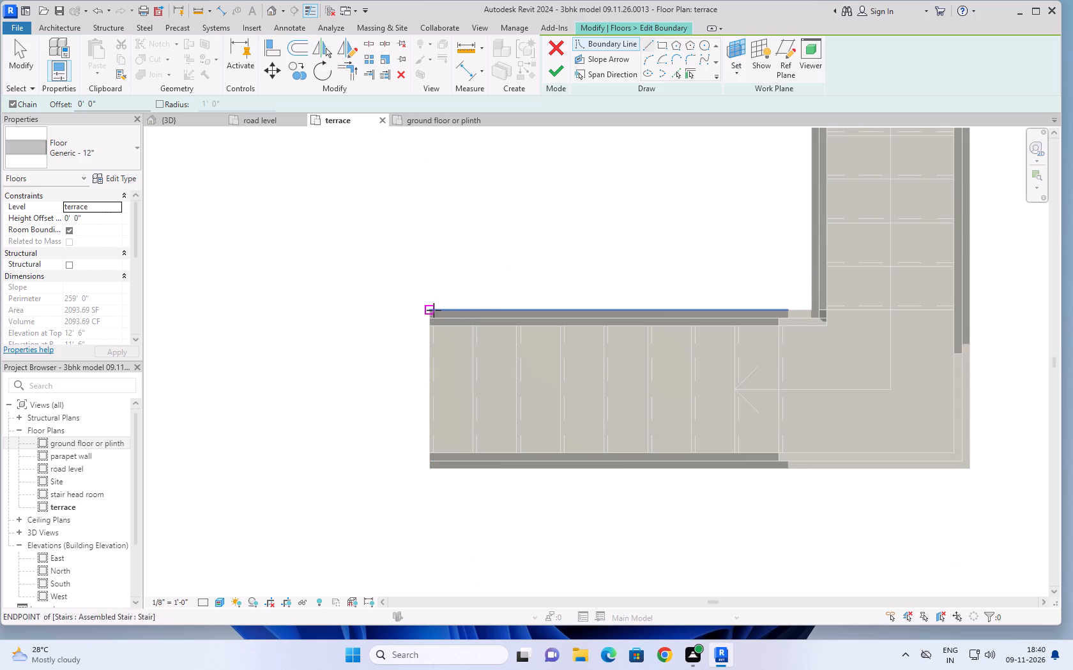
# Switch the terrace plan's visual style from Realistic to an unshaded line display.
pyautogui.click(207, 602)
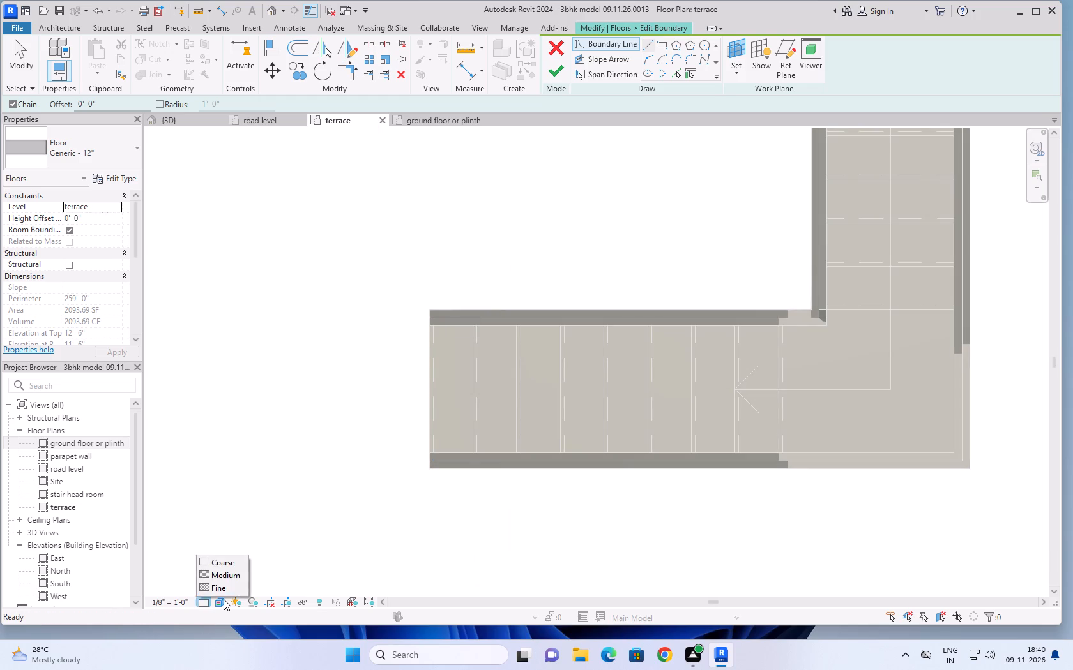
pyautogui.click(224, 599)
pyautogui.click(255, 539)
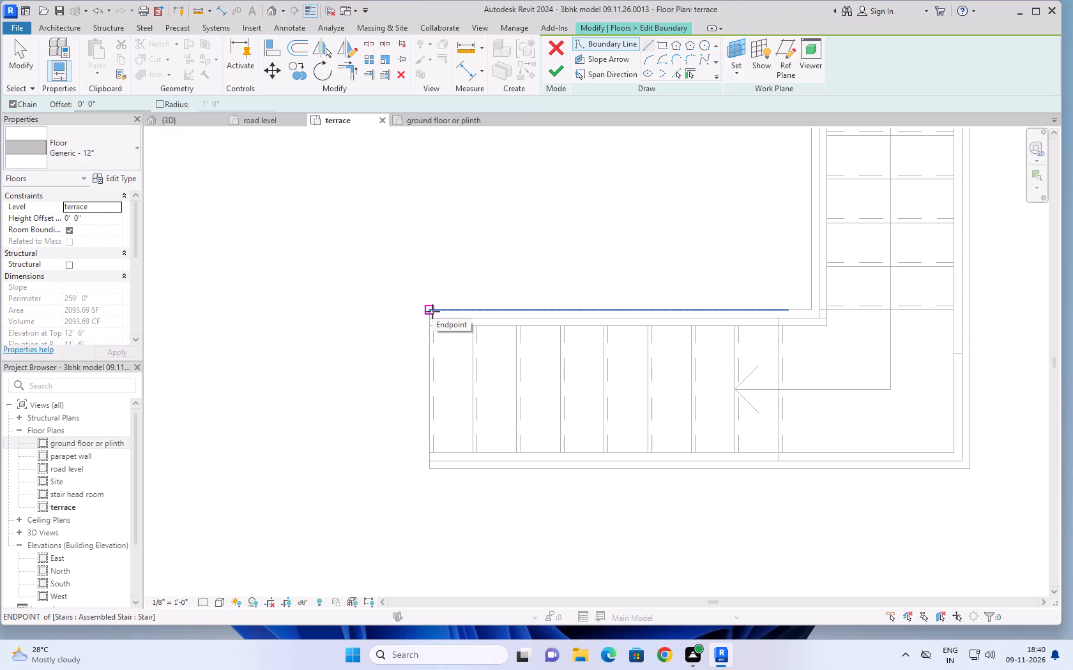
# Sketch the slab opening boundary around the L-shaped stair's outer edges, with 3' 4" ends and a 10' 8" side along the upper run.
pyautogui.scroll(6, 432, 311)
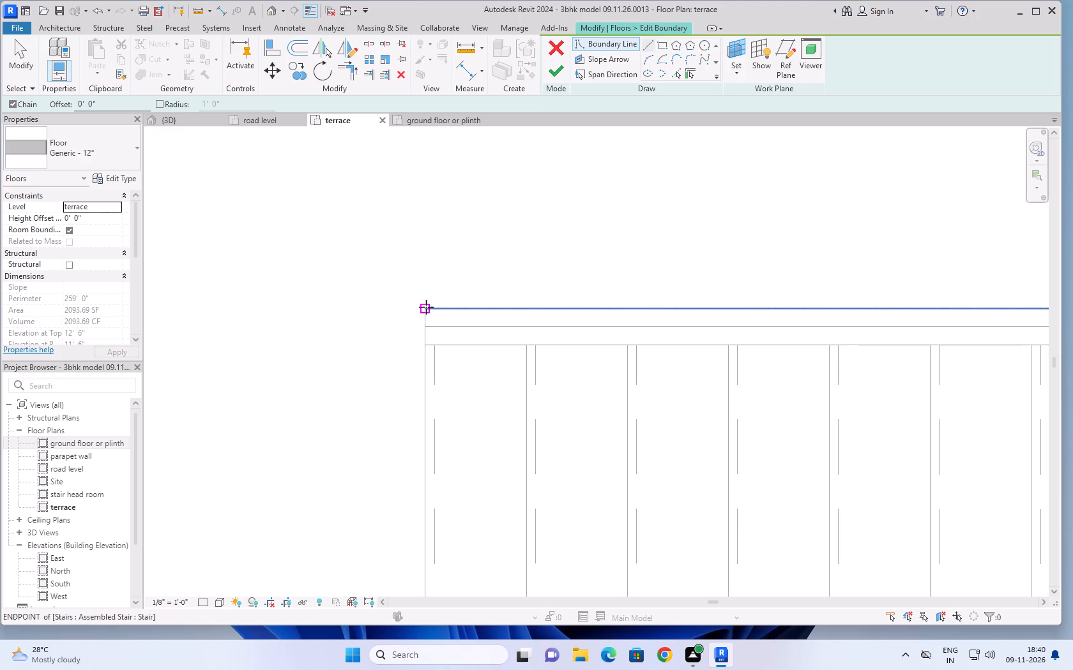
pyautogui.click(426, 308)
pyautogui.scroll(-5, 444, 449)
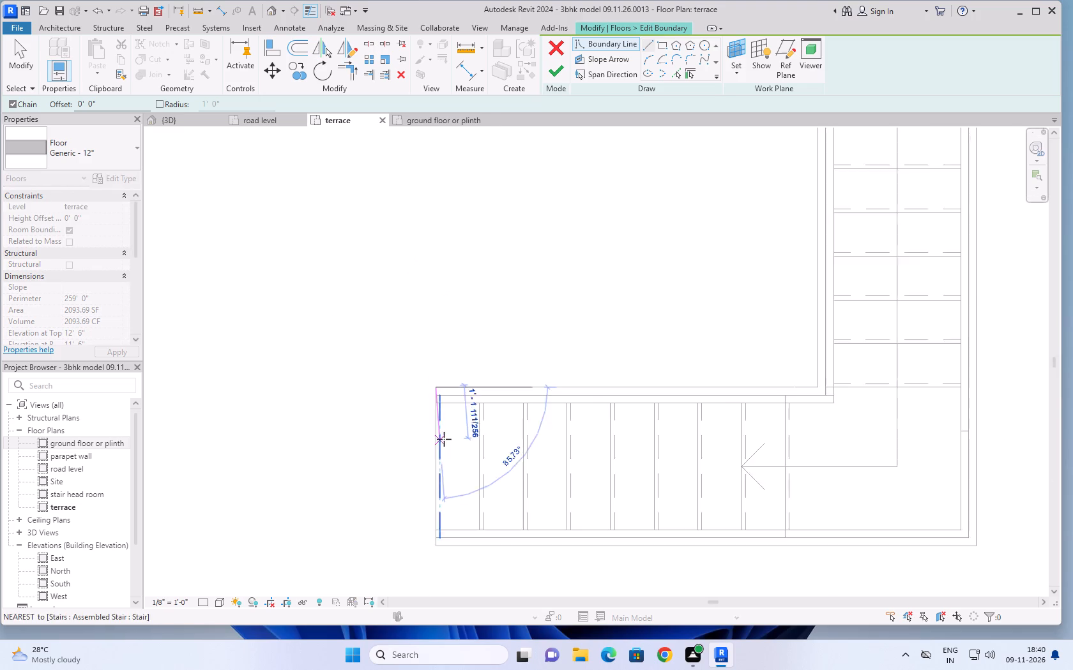
pyautogui.scroll(-4, 444, 439)
pyautogui.scroll(10, 433, 529)
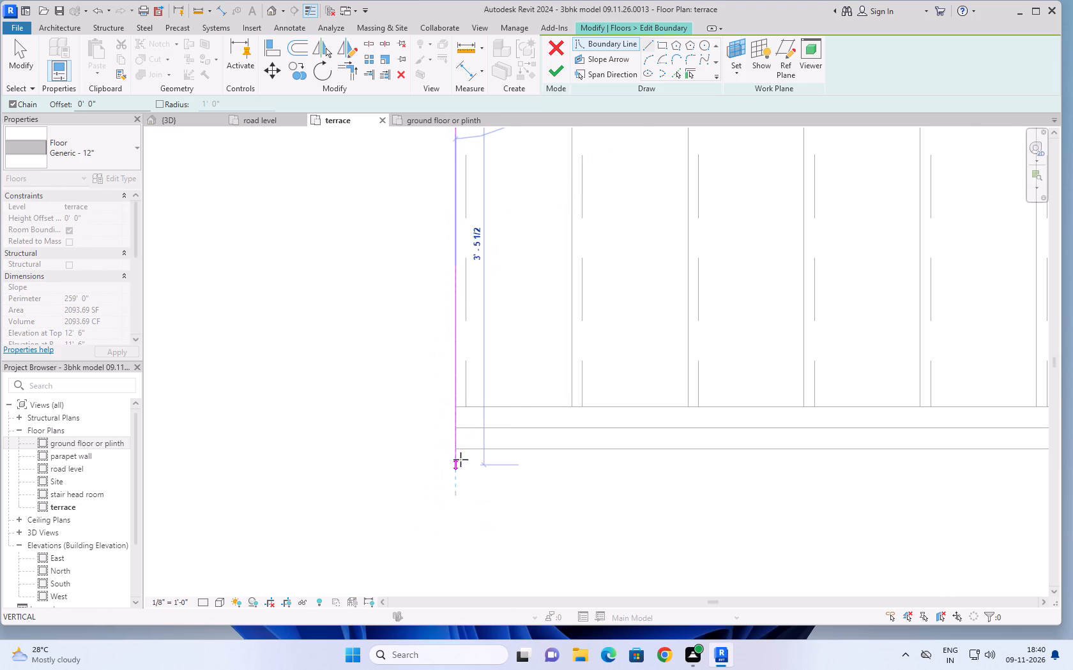
pyautogui.click(456, 449)
pyautogui.scroll(-16, 478, 502)
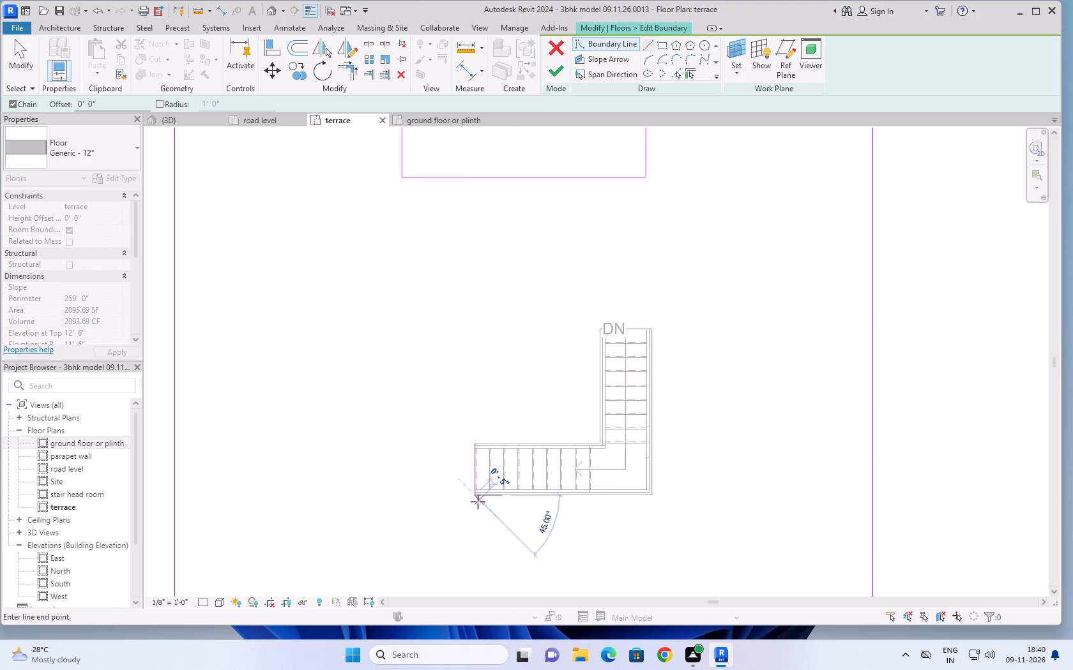
pyautogui.scroll(10, 646, 494)
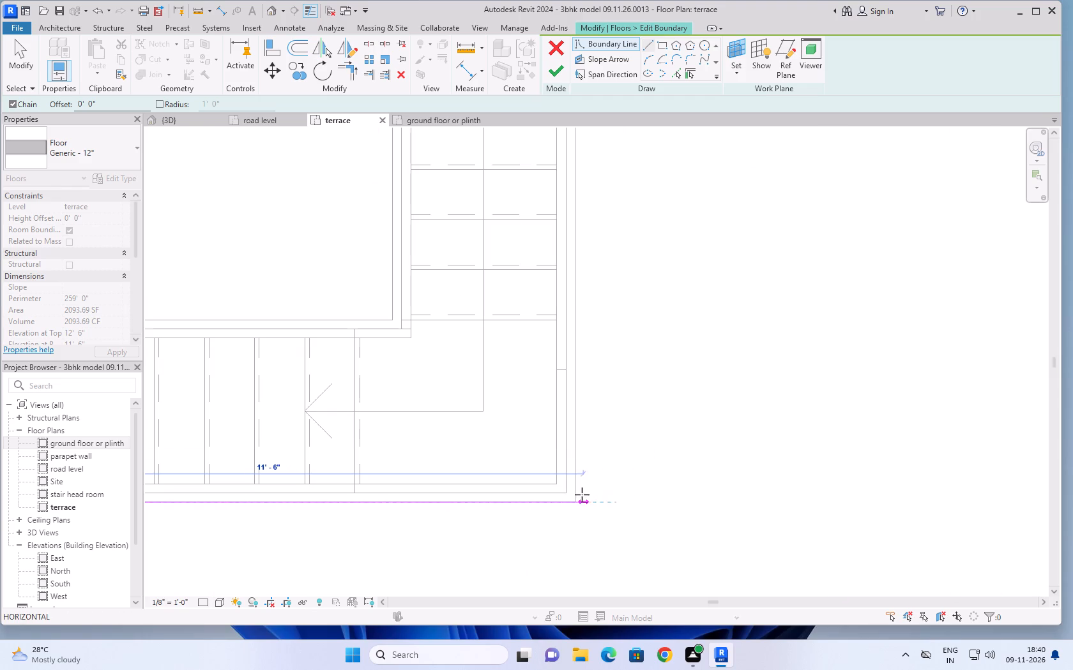
pyautogui.click(575, 501)
pyautogui.scroll(-11, 582, 491)
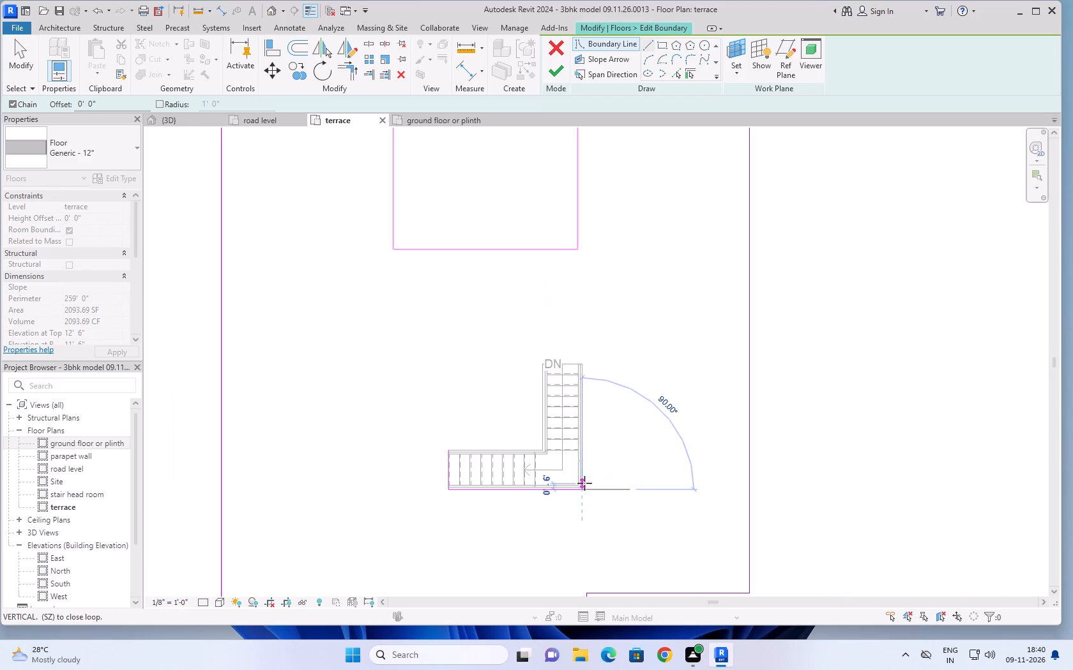
pyautogui.scroll(8, 586, 361)
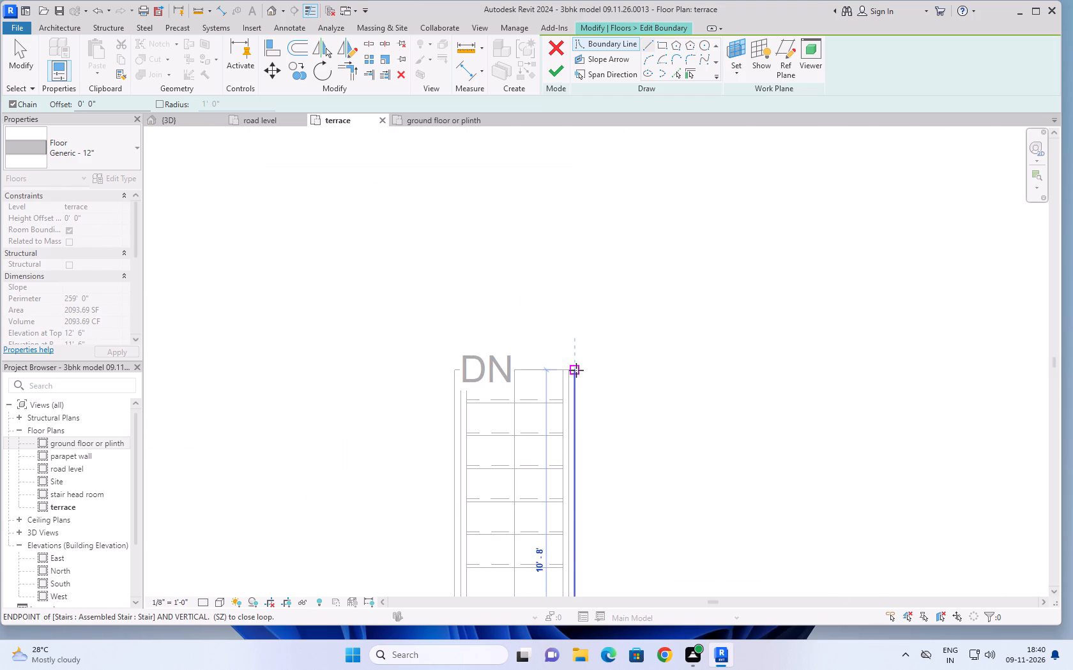
pyautogui.click(576, 370)
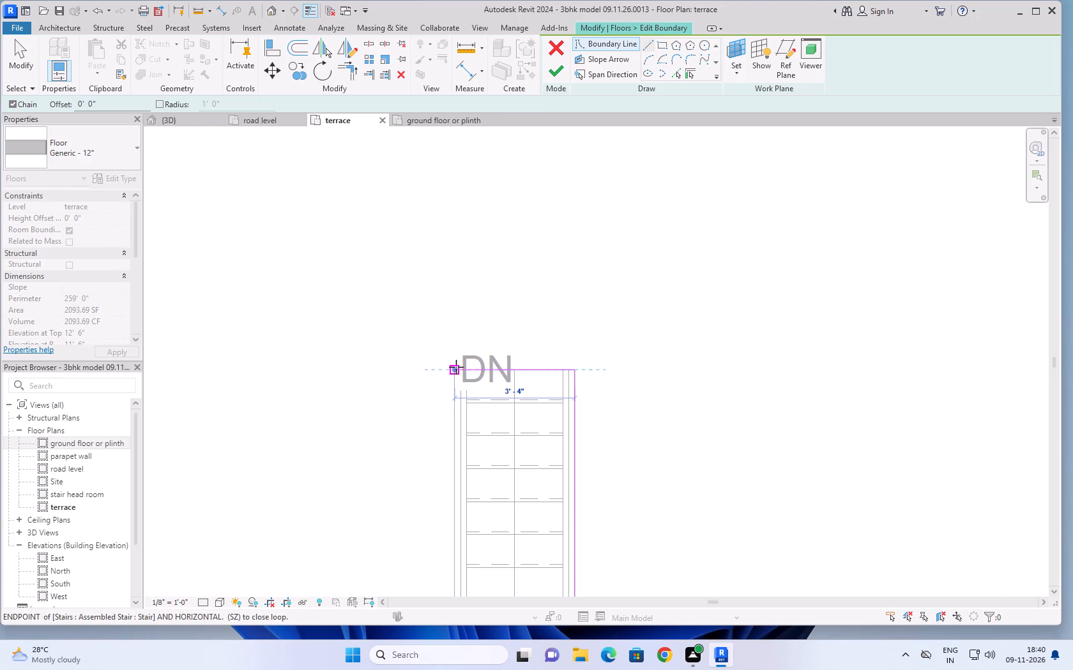
pyautogui.click(456, 367)
# Continue the boundary along the stair's inner edges, about 7' 4" down the upper run, and close the loop at the starting corner.
pyautogui.scroll(-6, 451, 436)
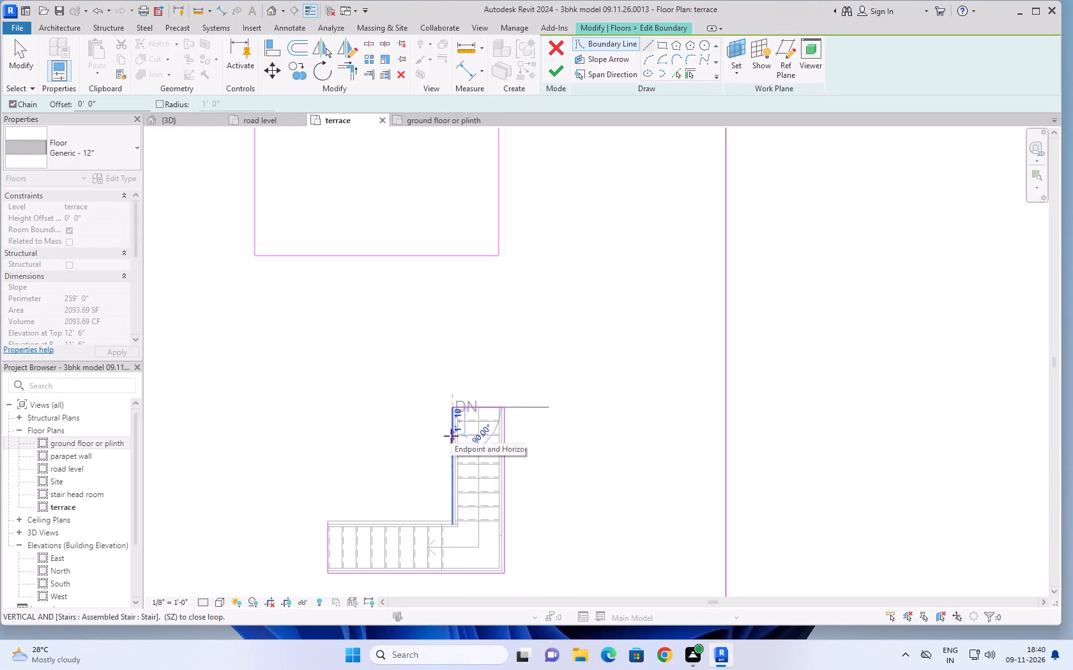
pyautogui.scroll(-3, 451, 446)
pyautogui.scroll(12, 453, 555)
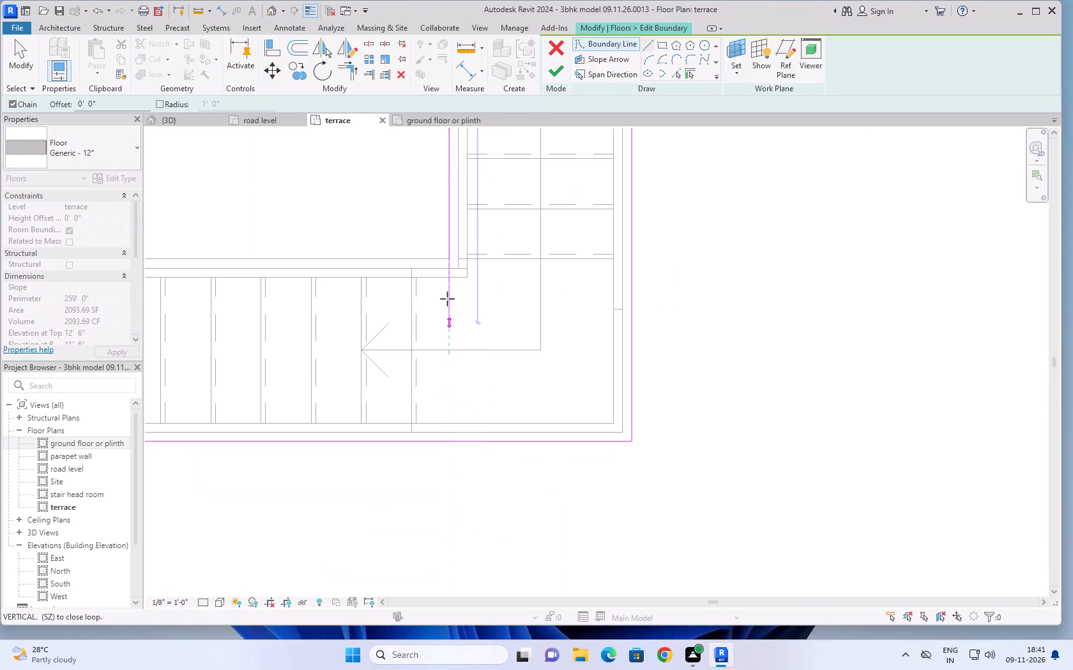
pyautogui.click(447, 255)
pyautogui.scroll(-11, 383, 262)
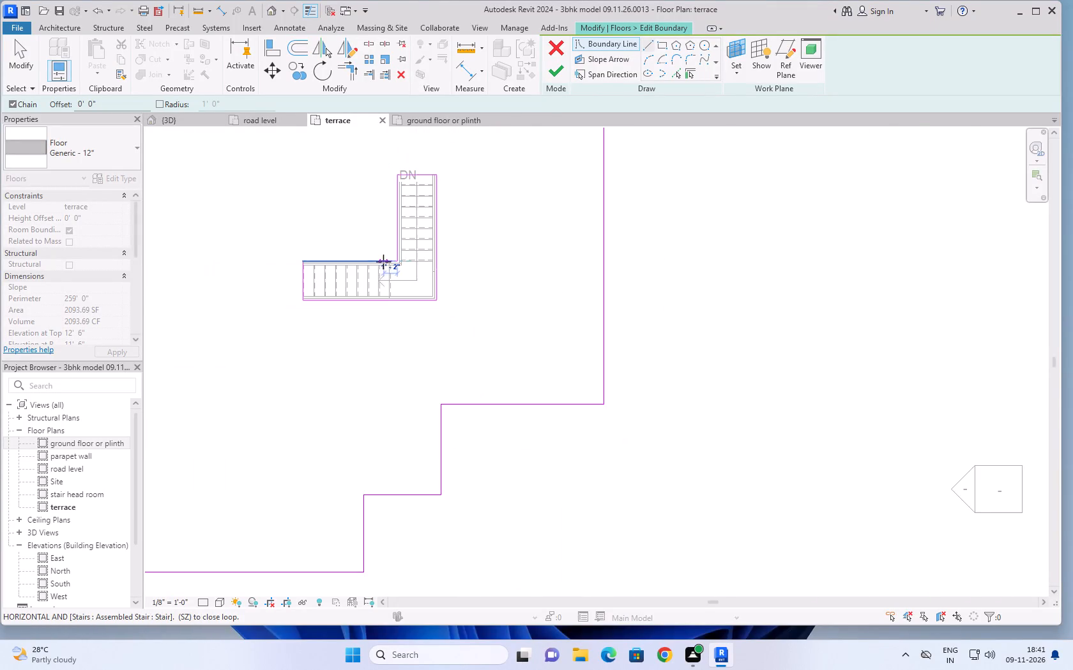
pyautogui.scroll(11, 295, 264)
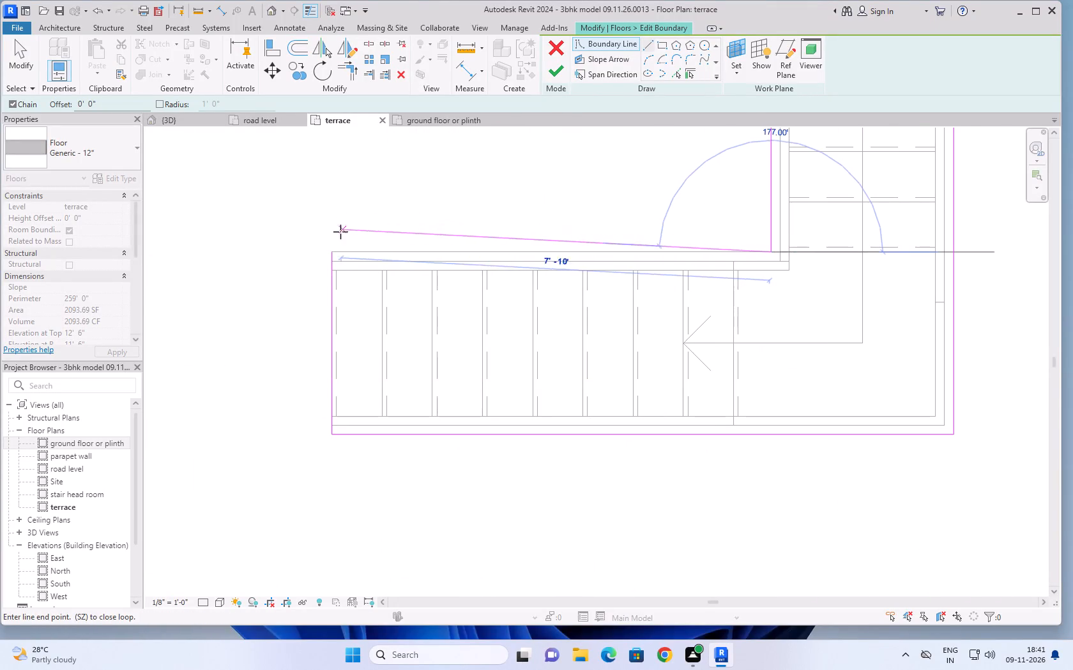
pyautogui.click(331, 253)
# Finish the terrace slab boundary edit without attaching the walls below to the slab.
pyautogui.scroll(-7, 352, 212)
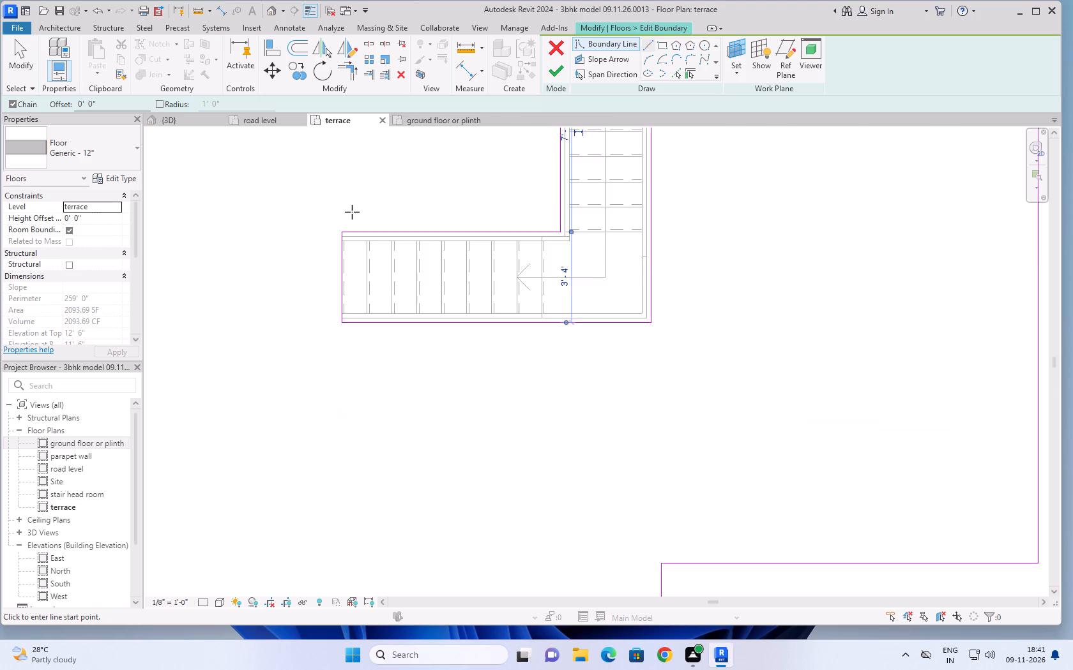
pyautogui.scroll(-2, 352, 212)
pyautogui.moveTo(352, 212); pyautogui.dragTo(367, 588, button='middle')
pyautogui.scroll(-4, 556, 348)
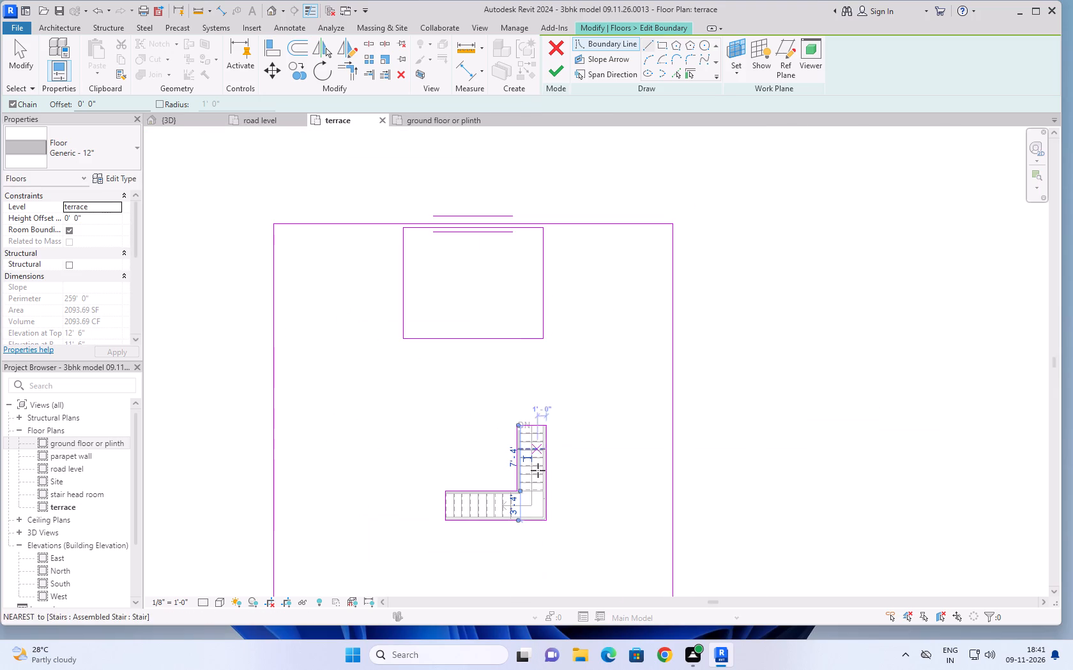
pyautogui.click(559, 74)
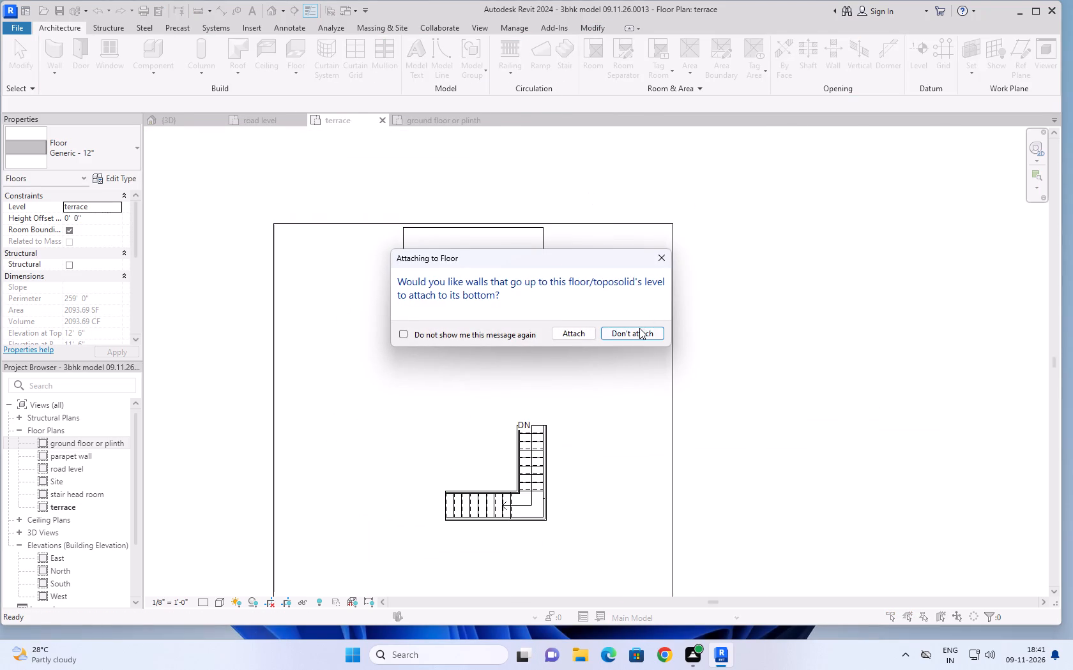
pyautogui.click(639, 328)
# Examine the terrace slab's stair opening in 3D and the stair's position among the rooms in the ground floor plan.
pyautogui.scroll(-5, 762, 207)
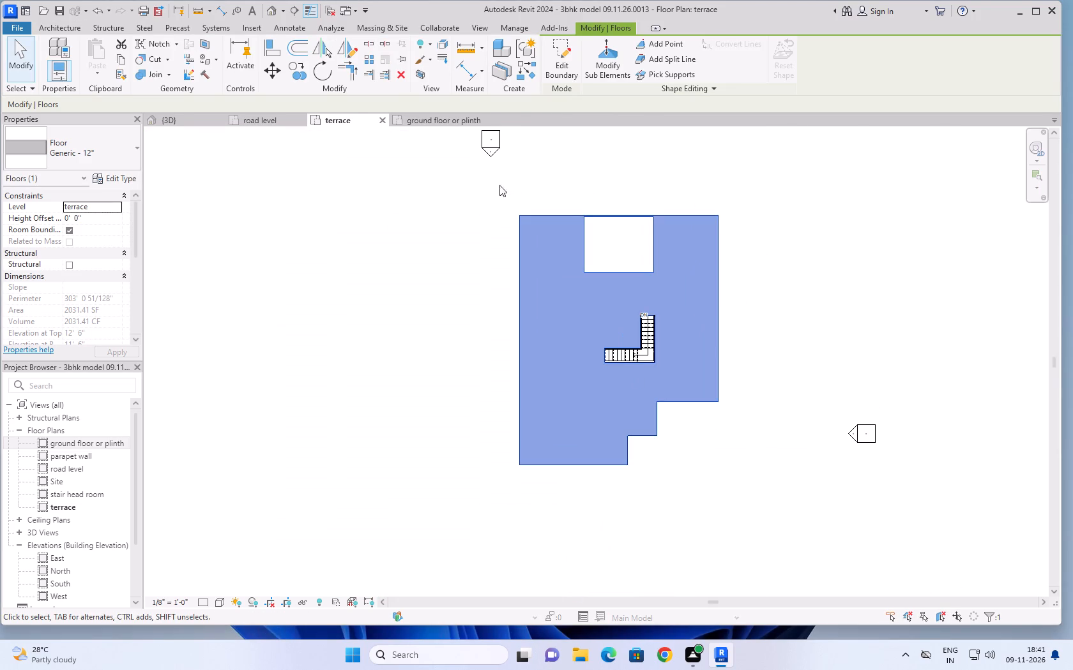
pyautogui.click(188, 124)
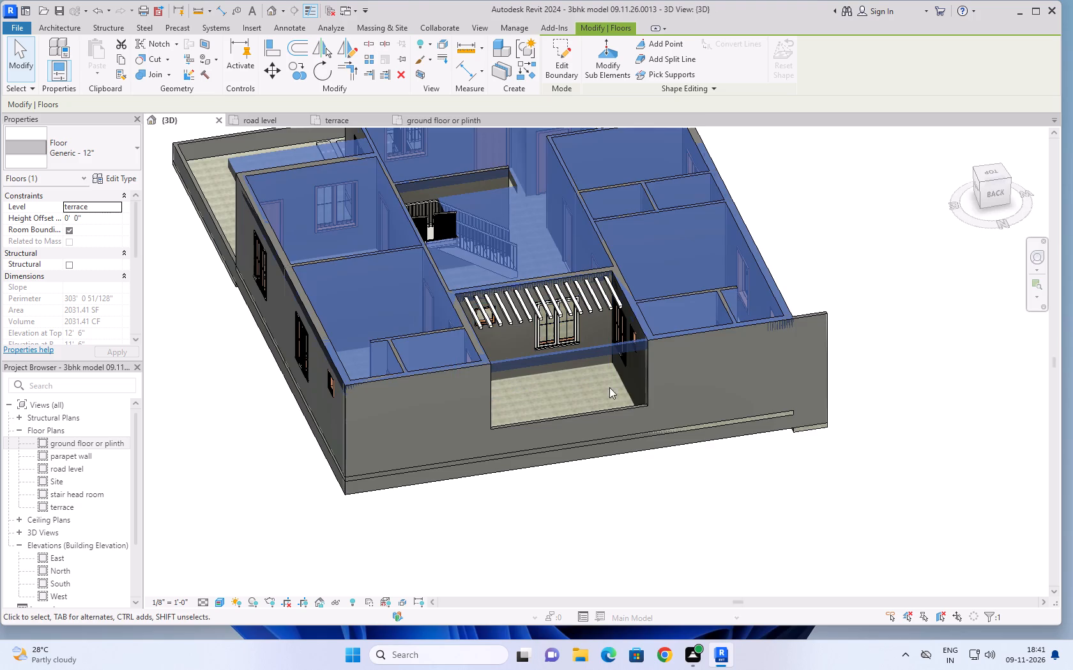
pyautogui.click(674, 501)
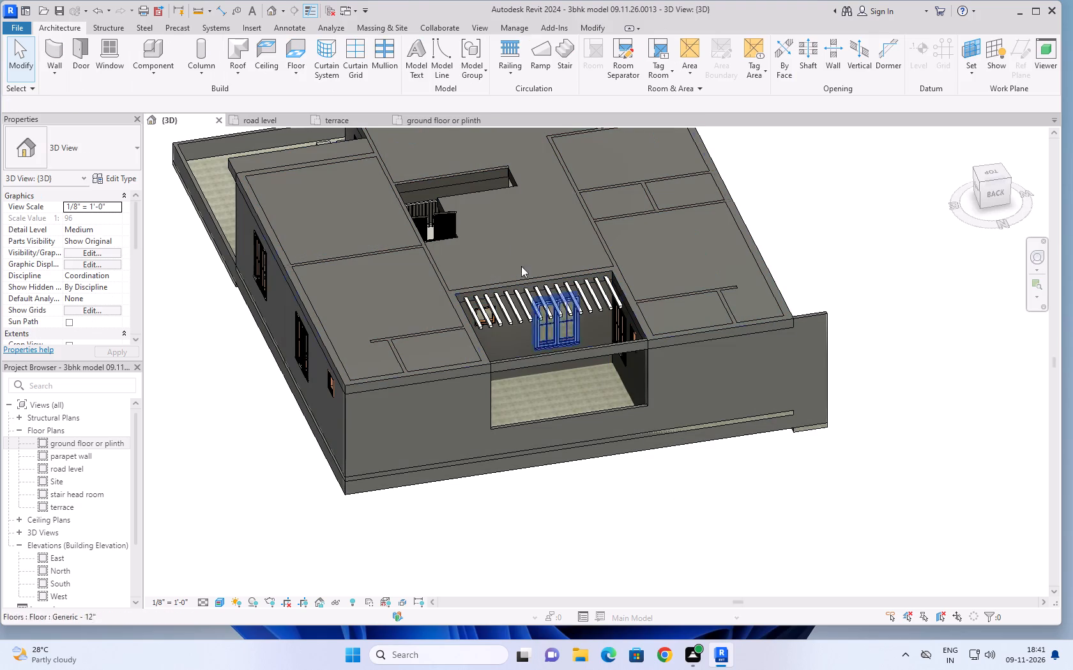
pyautogui.keyDown('shift'); pyautogui.moveTo(497, 209); pyautogui.dragTo(481, 322, button='middle'); pyautogui.keyUp('shift')
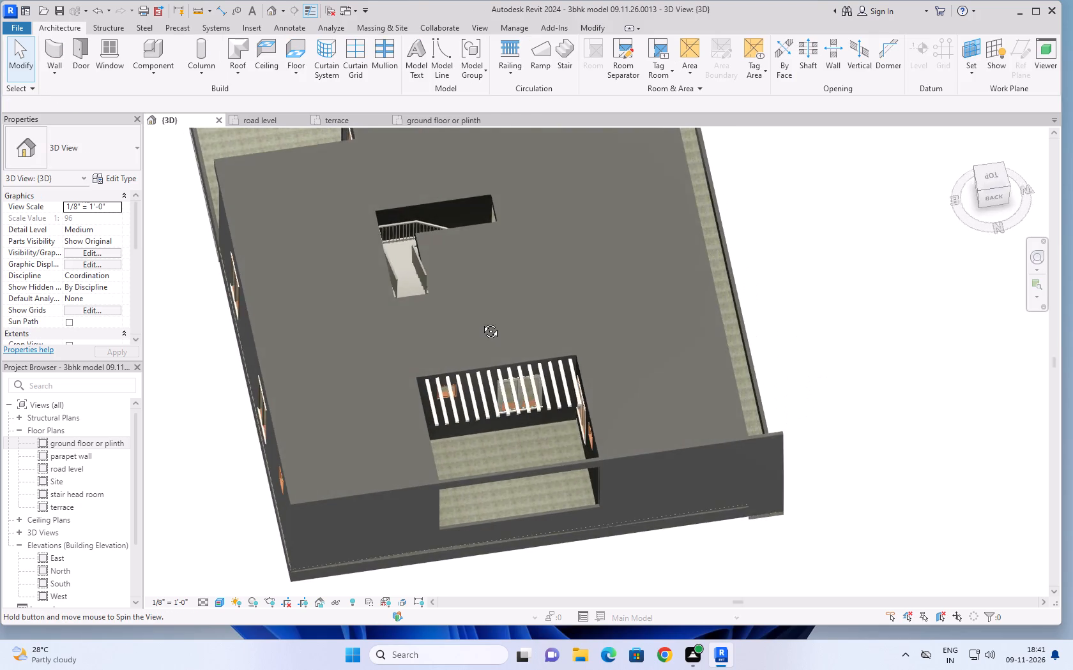
pyautogui.keyDown('shift'); pyautogui.moveTo(481, 322); pyautogui.dragTo(509, 368, button='middle'); pyautogui.keyUp('shift')
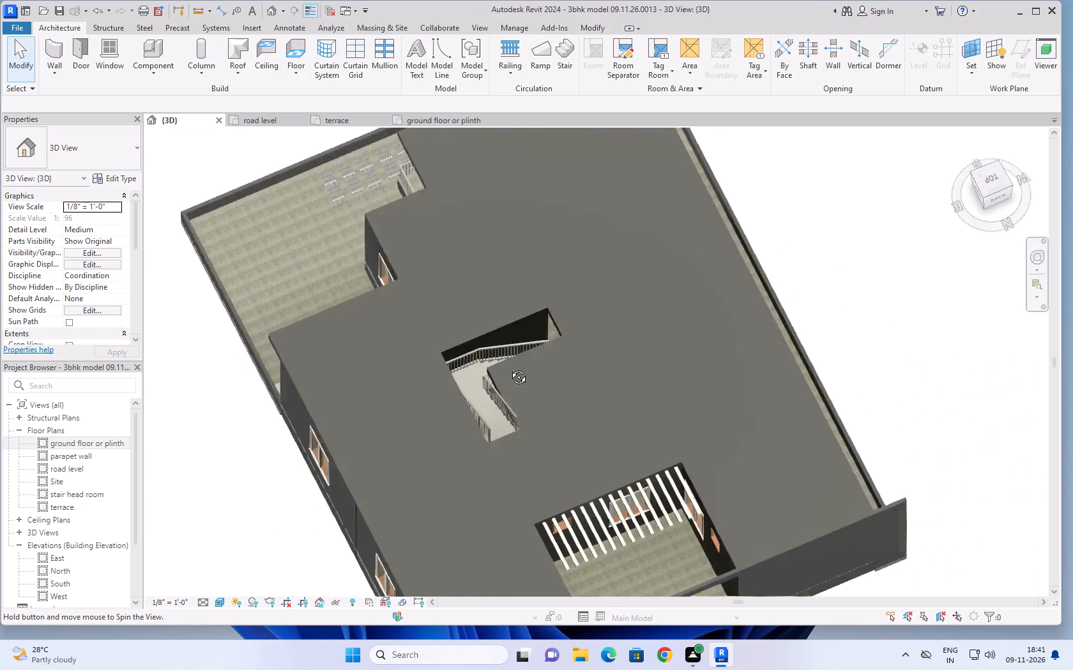
pyautogui.keyDown('shift'); pyautogui.moveTo(509, 368); pyautogui.dragTo(480, 364, button='middle'); pyautogui.keyUp('shift')
pyautogui.click(432, 119)
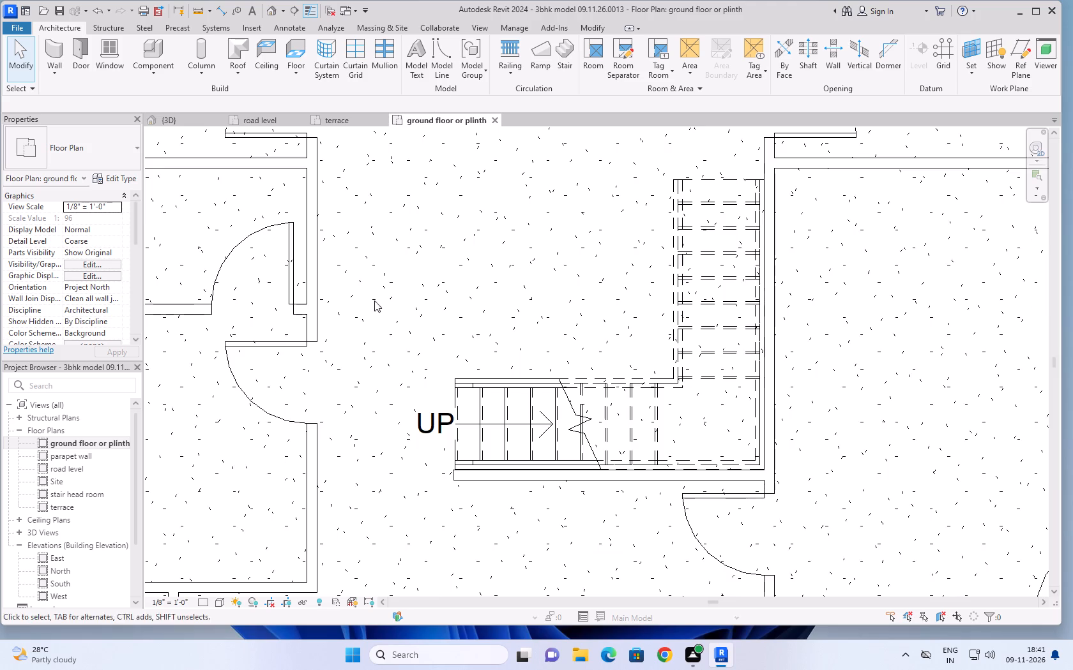
pyautogui.scroll(-6, 758, 328)
pyautogui.scroll(6, 800, 387)
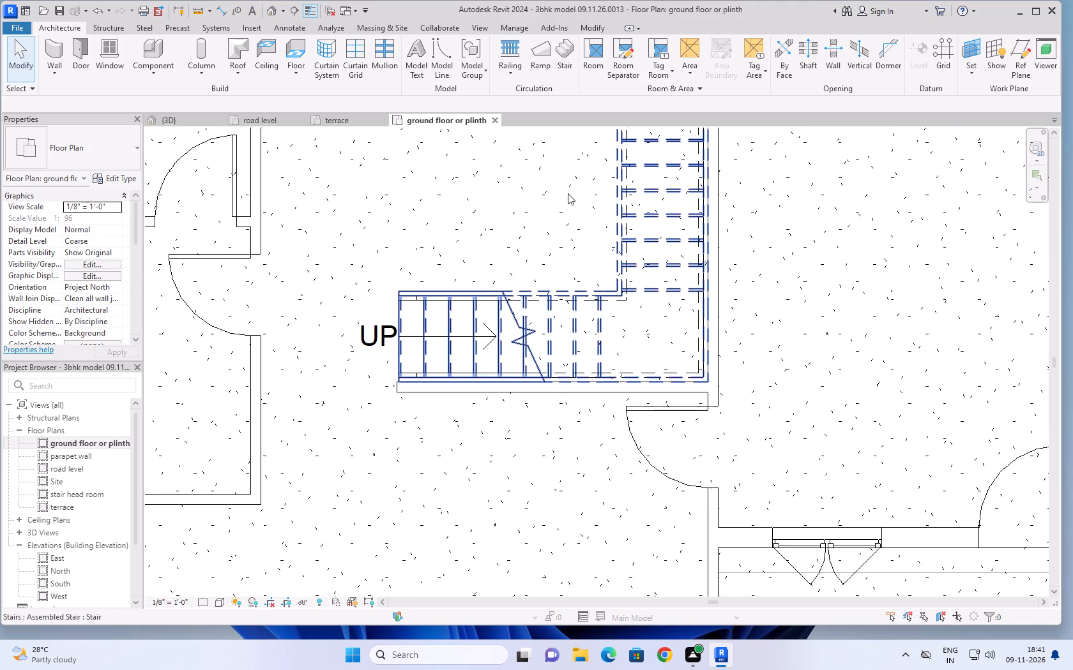
pyautogui.scroll(-8, 461, 172)
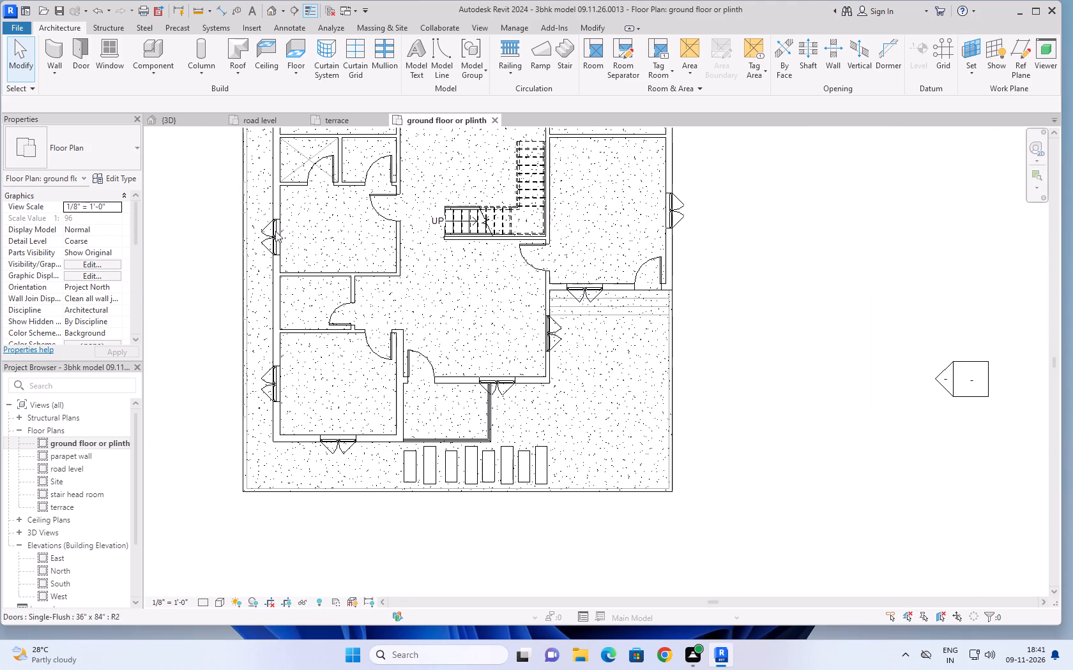
pyautogui.click(856, 412)
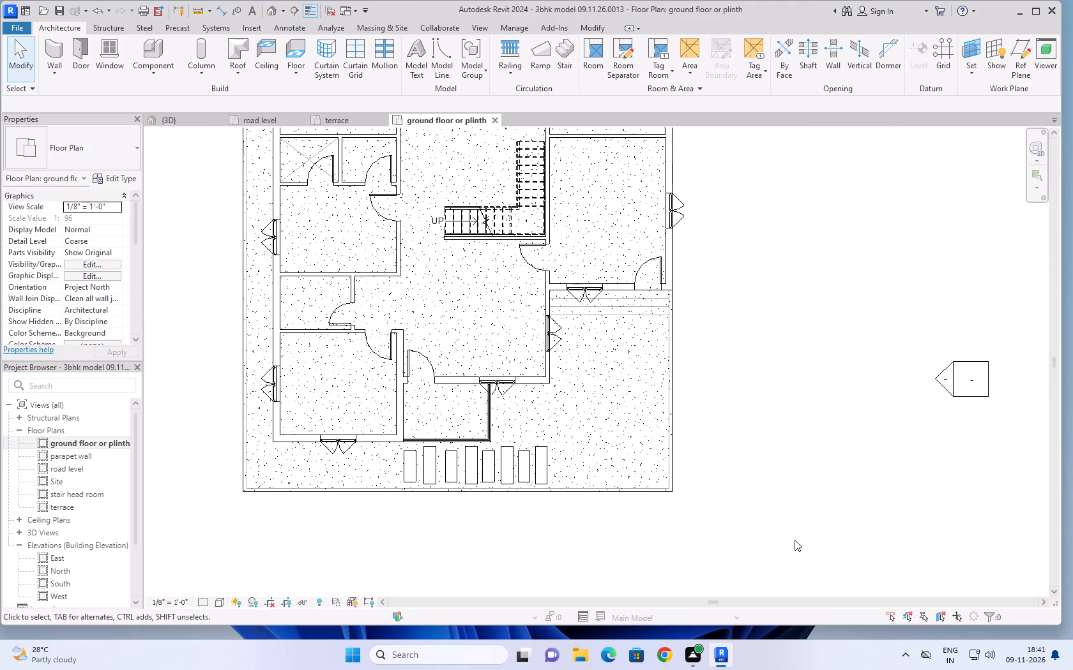
# In the terrace plan, draw a 4.5'' wall with a 20' unconnected height parallel to the stair's lower run, just outside the opening.
pyautogui.click(333, 115)
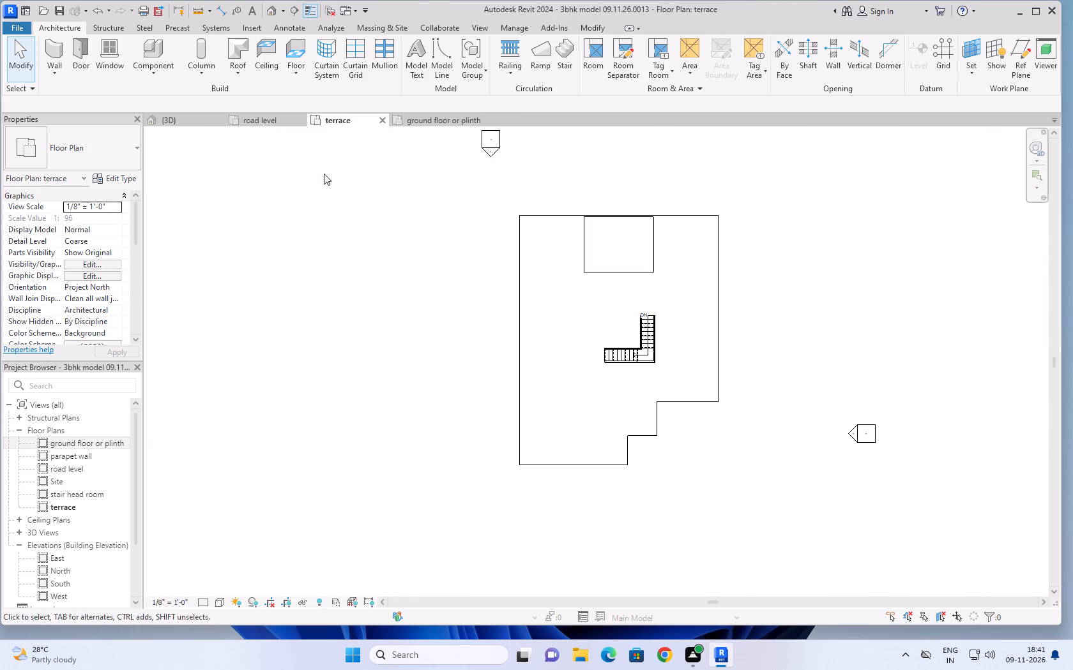
pyautogui.scroll(4, 798, 378)
pyautogui.moveTo(780, 313); pyautogui.dragTo(763, 390, button='middle')
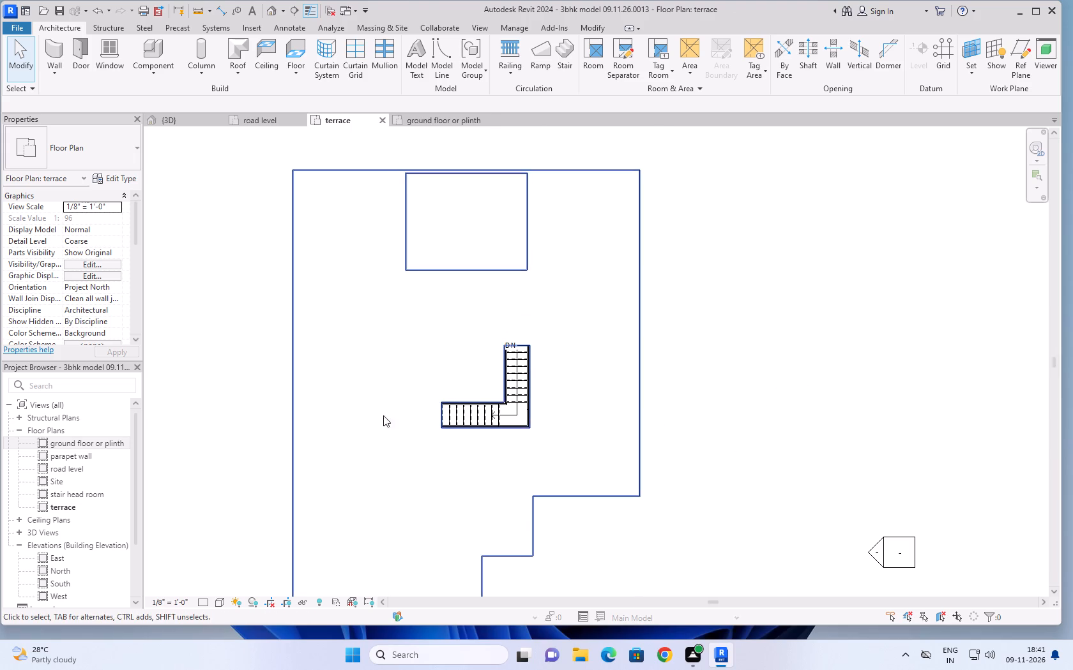
pyautogui.click(217, 278)
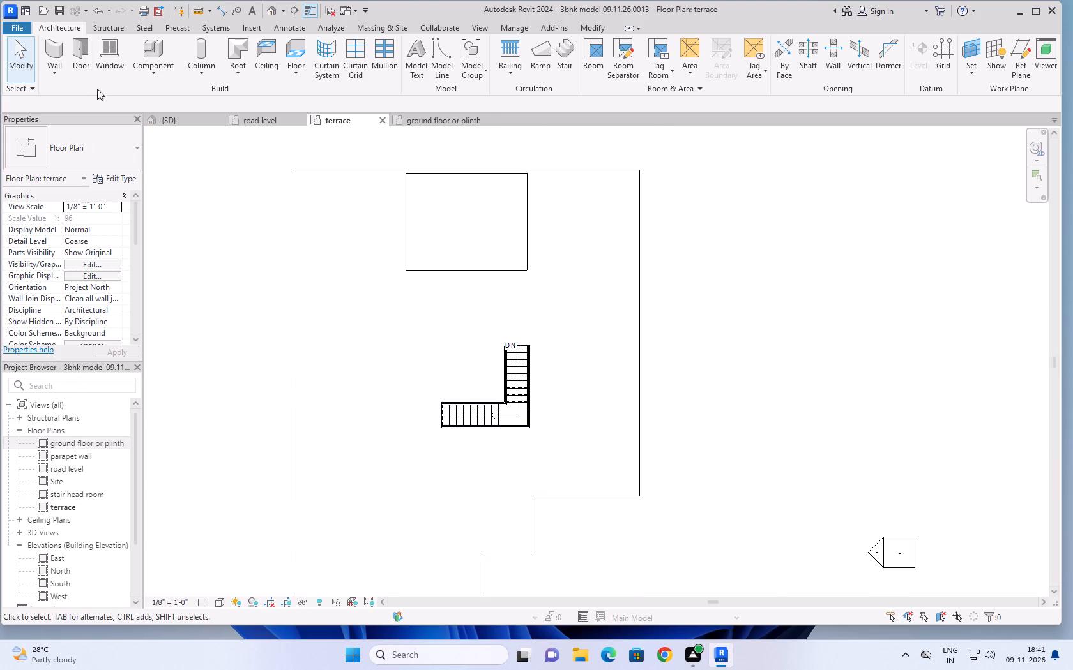
pyautogui.click(55, 49)
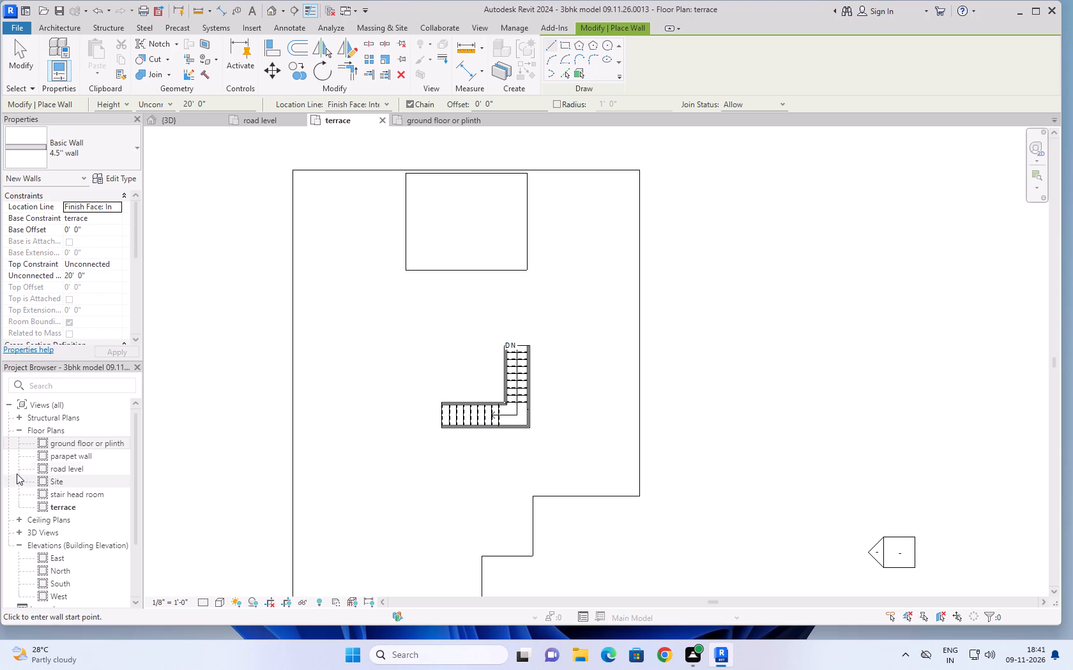
pyautogui.scroll(-3, 703, 257)
pyautogui.scroll(6, 555, 440)
pyautogui.scroll(5, 493, 237)
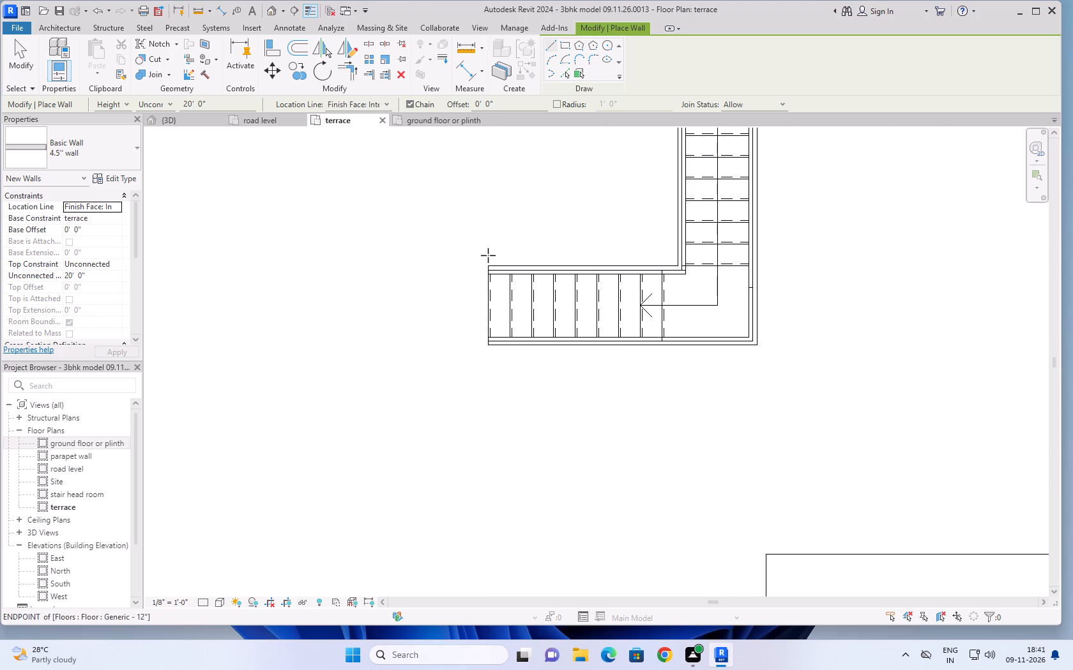
pyautogui.click(488, 253)
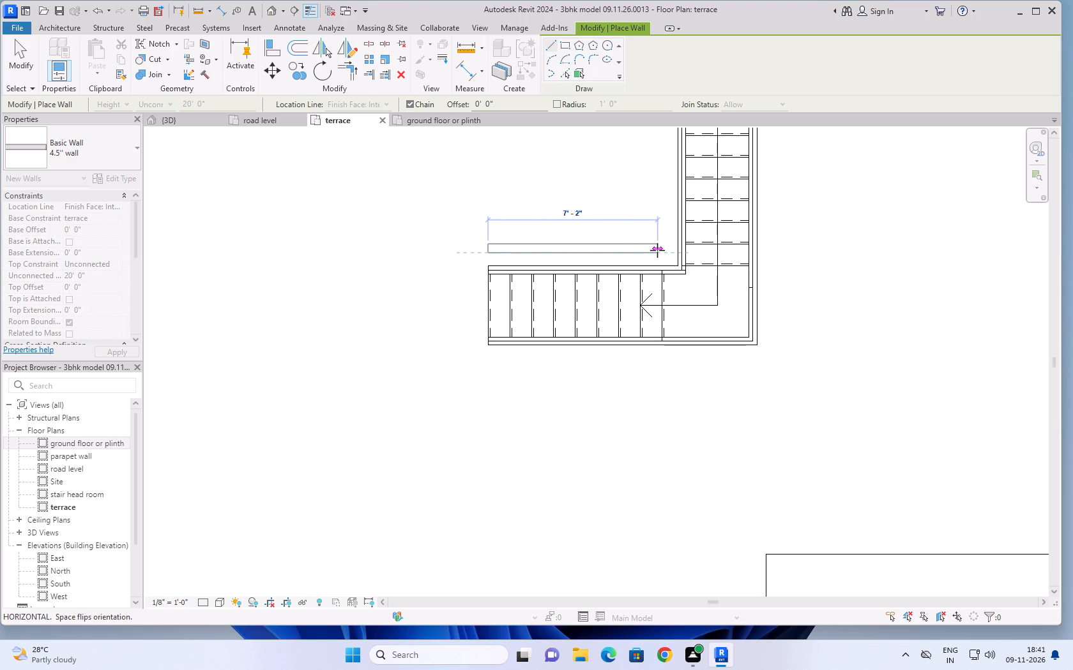
pyautogui.click(666, 249)
pyautogui.moveTo(661, 204); pyautogui.dragTo(641, 358, button='middle')
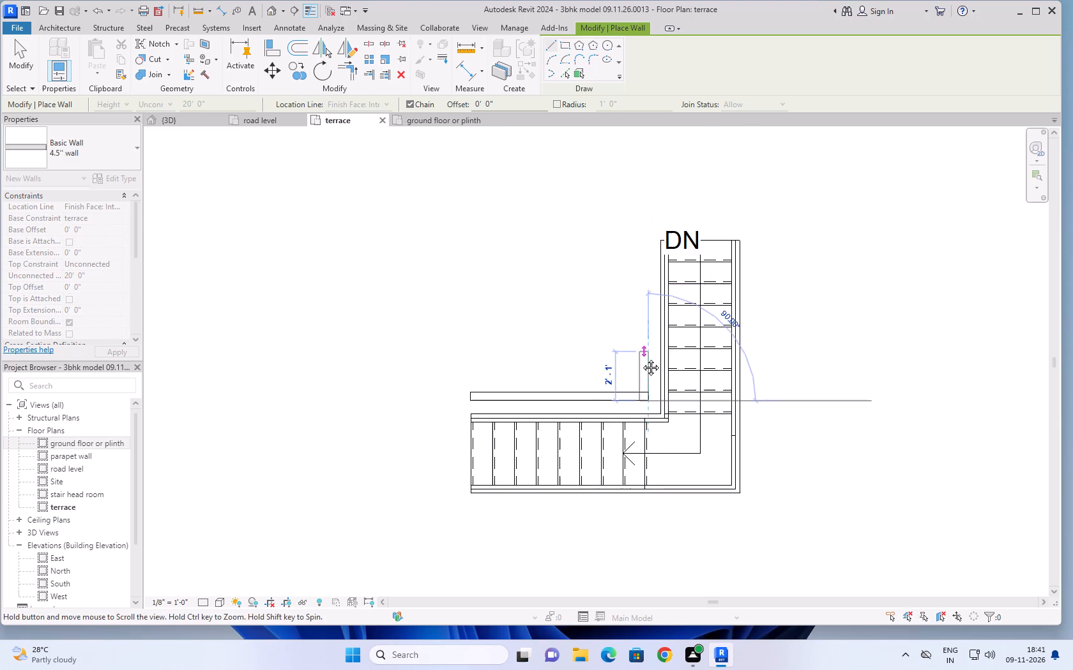
pyautogui.moveTo(641, 358); pyautogui.dragTo(641, 359, button='middle')
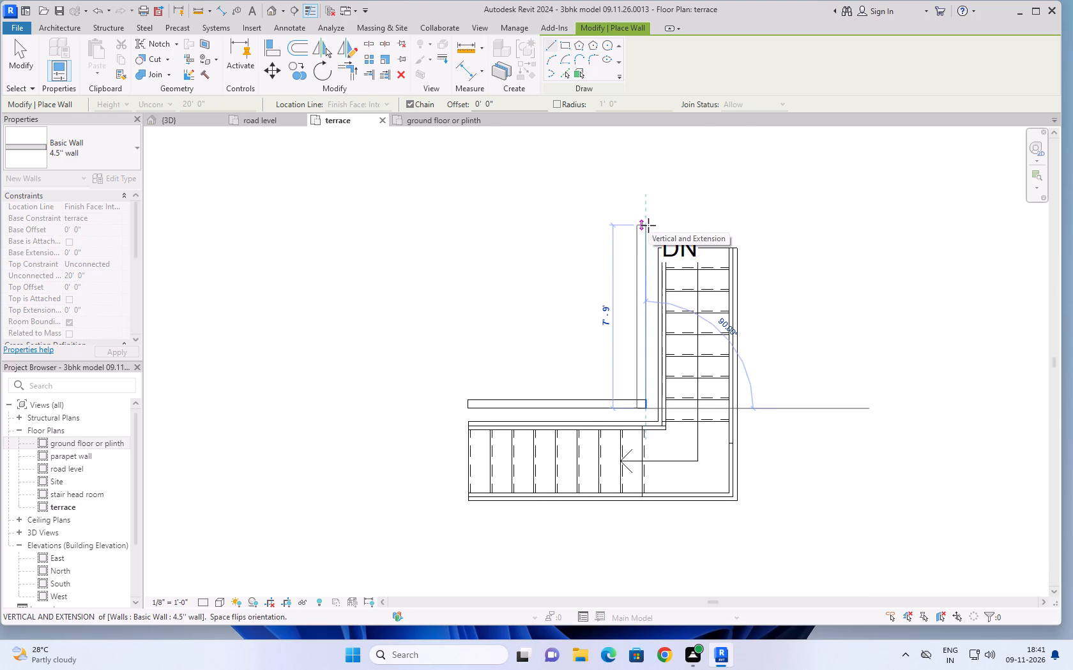
pyautogui.scroll(-8, 648, 225)
pyautogui.moveTo(648, 225); pyautogui.dragTo(638, 309, button='middle')
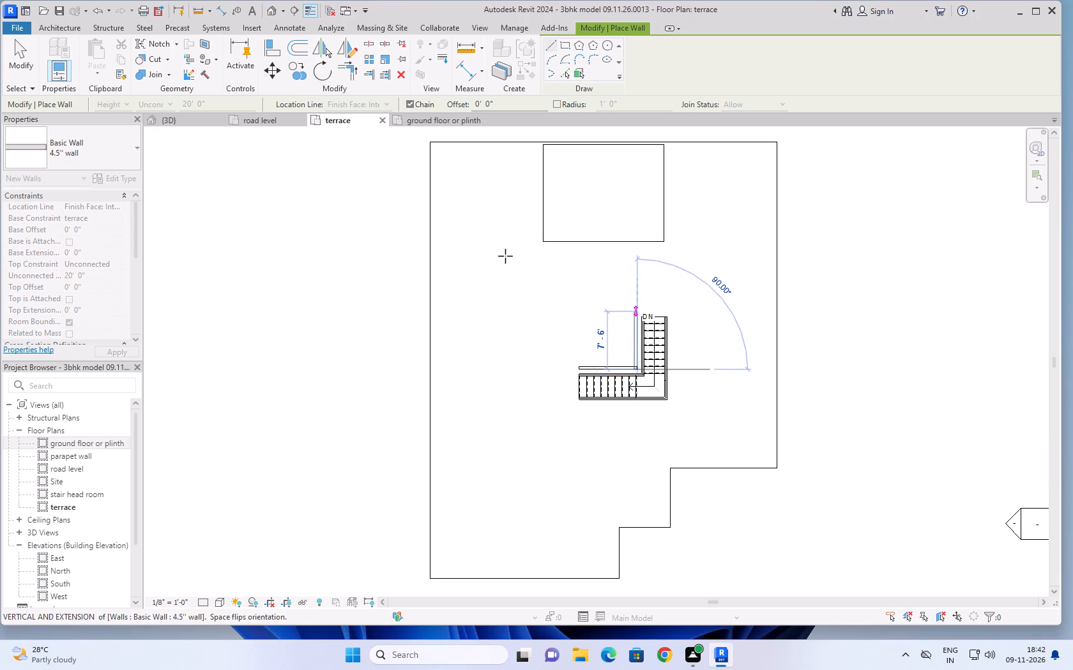
# Continue the 20' high 4.5'' walls around both stair runs, spacing the upper run's sides about 5' 6'' apart and running about 14' outside the lower run.
pyautogui.click(175, 111)
pyautogui.click(176, 114)
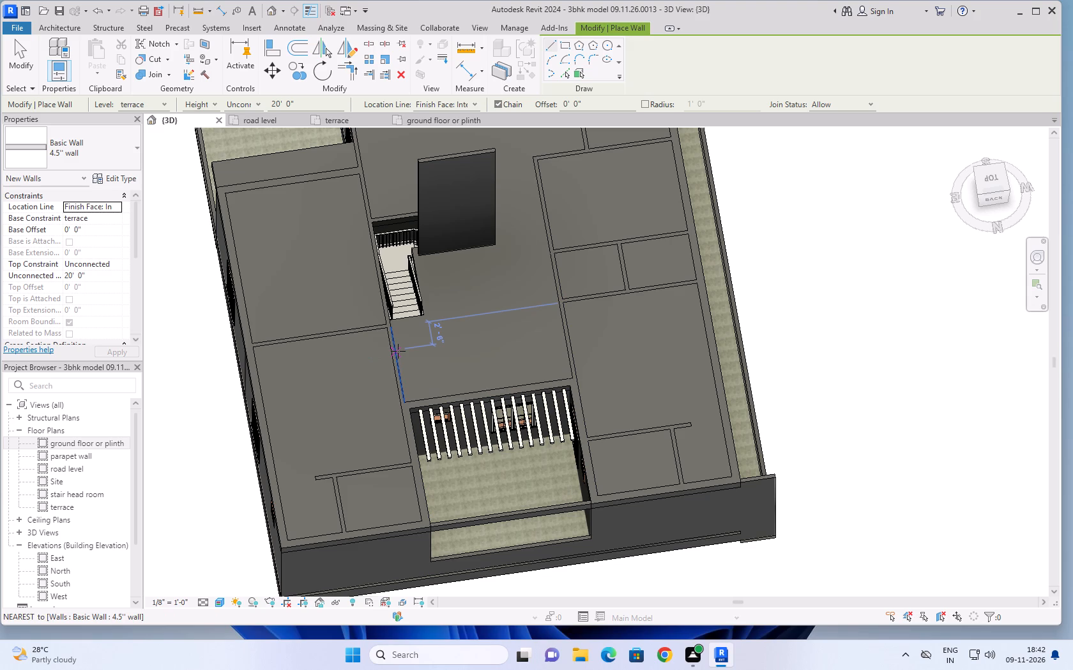
pyautogui.moveTo(398, 351); pyautogui.dragTo(488, 295, button='middle')
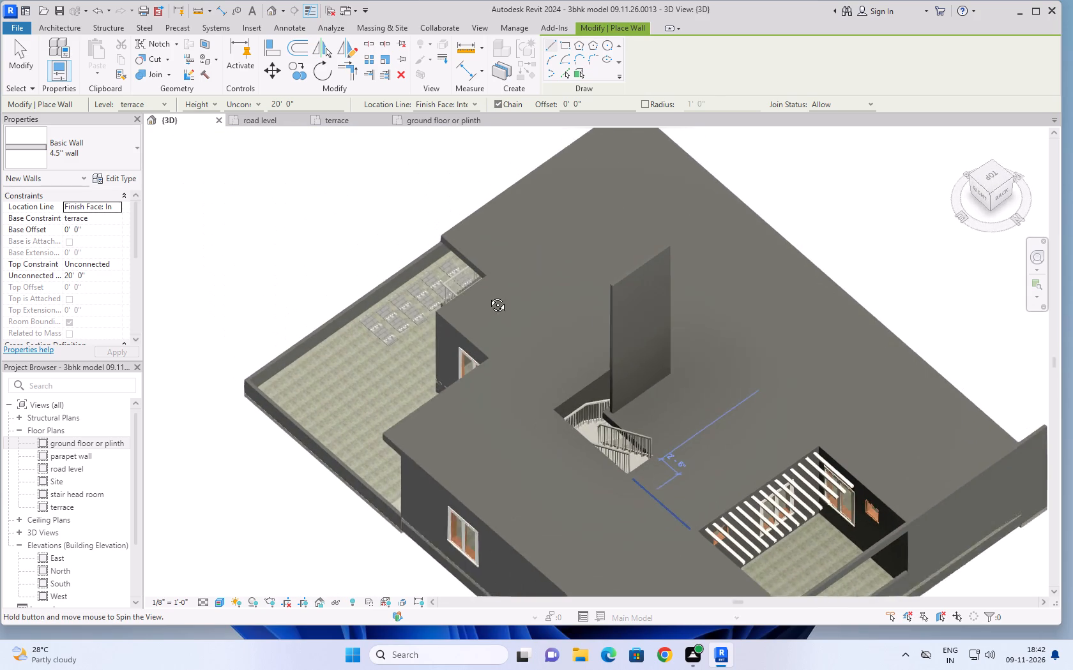
pyautogui.moveTo(488, 295); pyautogui.dragTo(491, 297, button='middle')
pyautogui.click(428, 122)
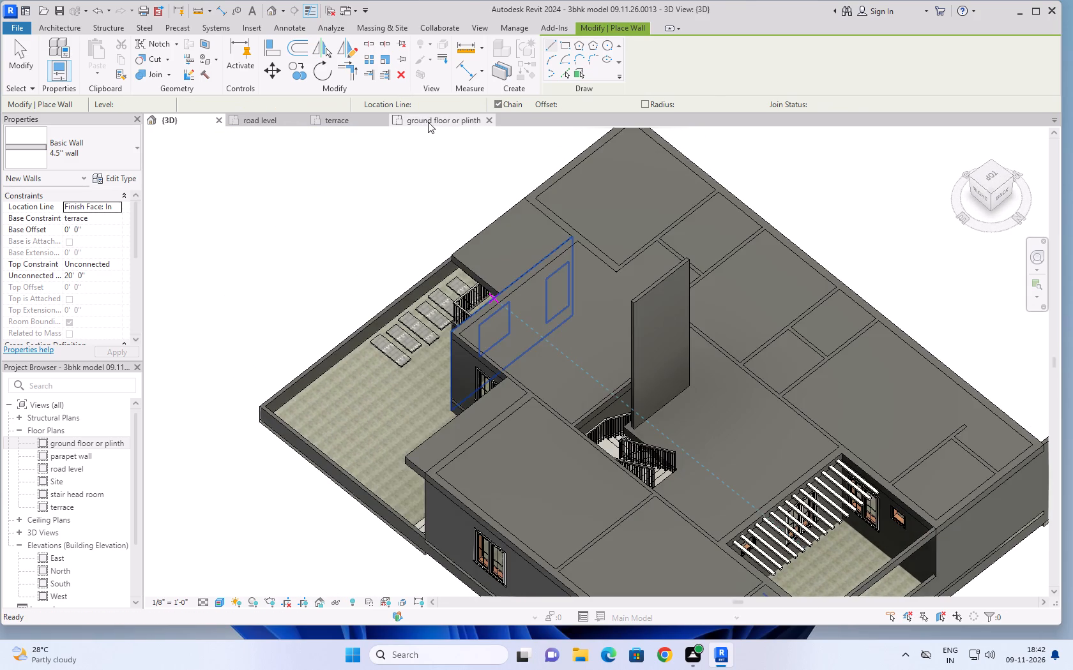
pyautogui.click(355, 125)
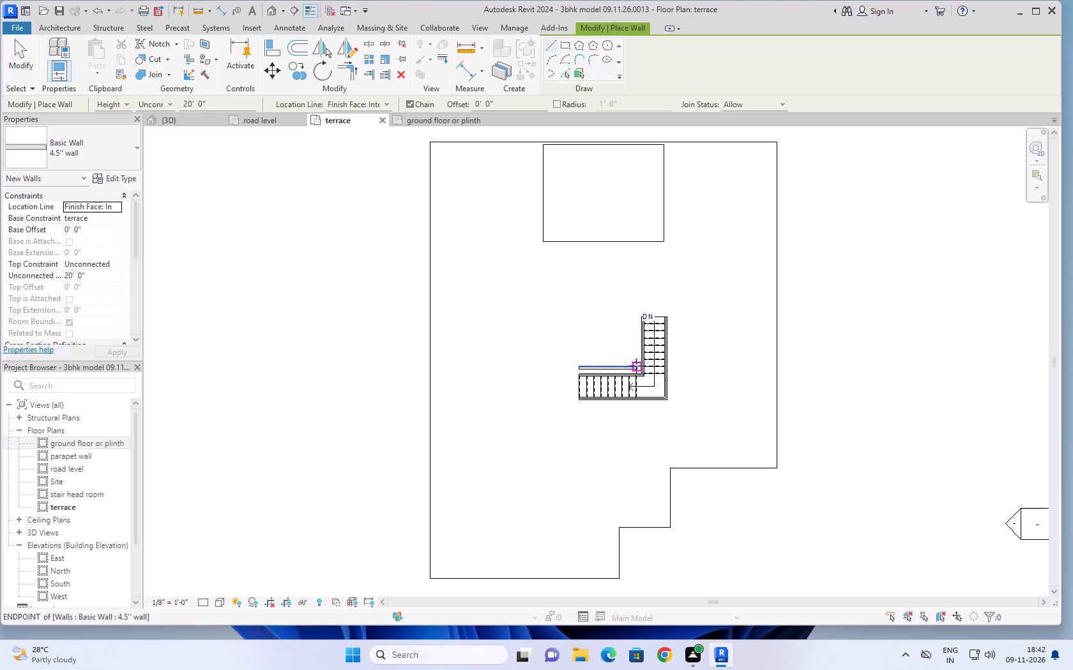
pyautogui.click(637, 366)
pyautogui.click(640, 309)
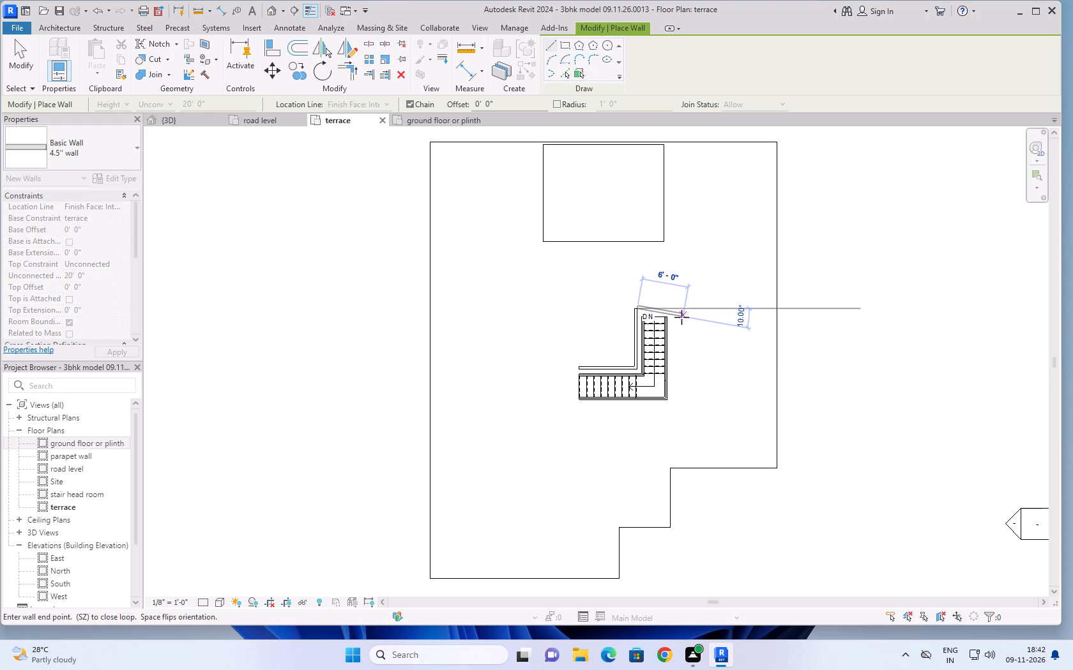
pyautogui.click(681, 307)
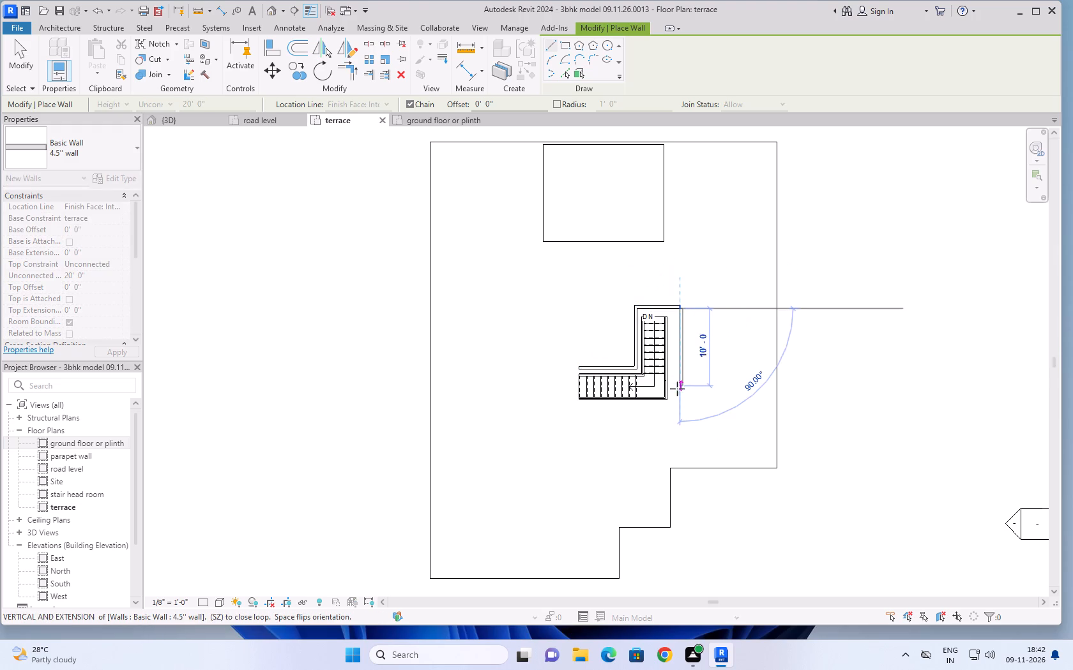
pyautogui.click(675, 411)
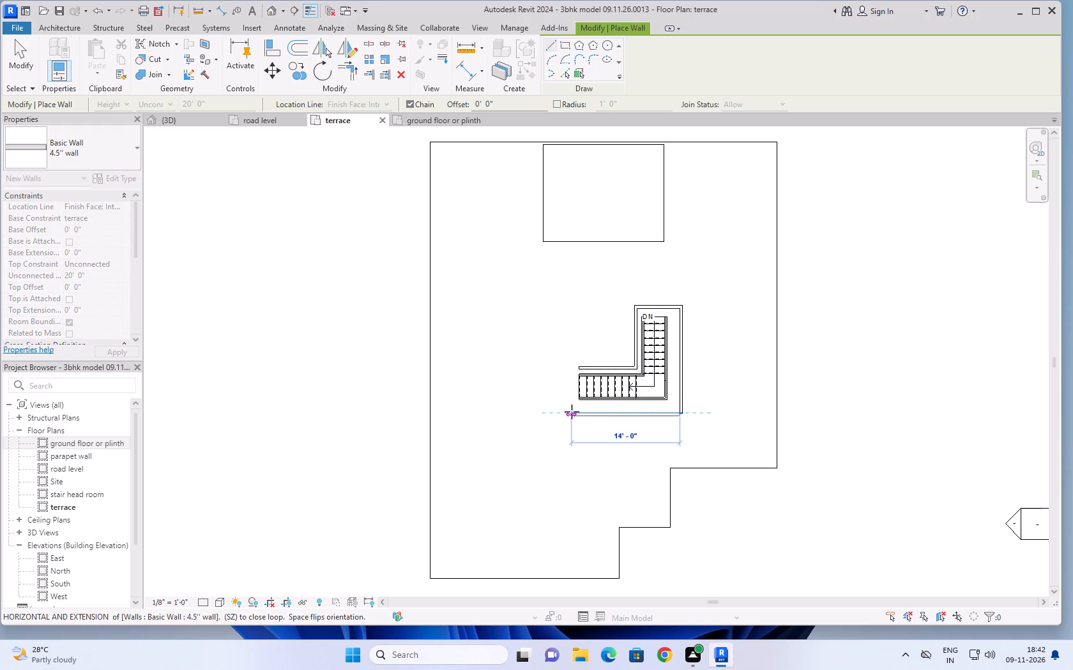
pyautogui.click(571, 412)
pyautogui.click(569, 366)
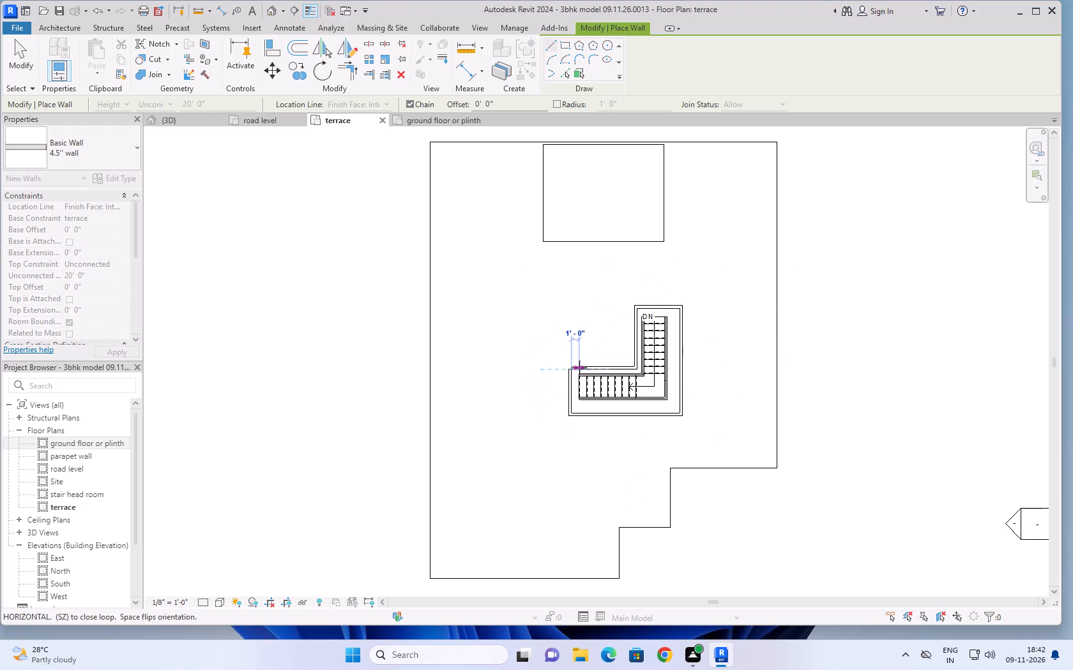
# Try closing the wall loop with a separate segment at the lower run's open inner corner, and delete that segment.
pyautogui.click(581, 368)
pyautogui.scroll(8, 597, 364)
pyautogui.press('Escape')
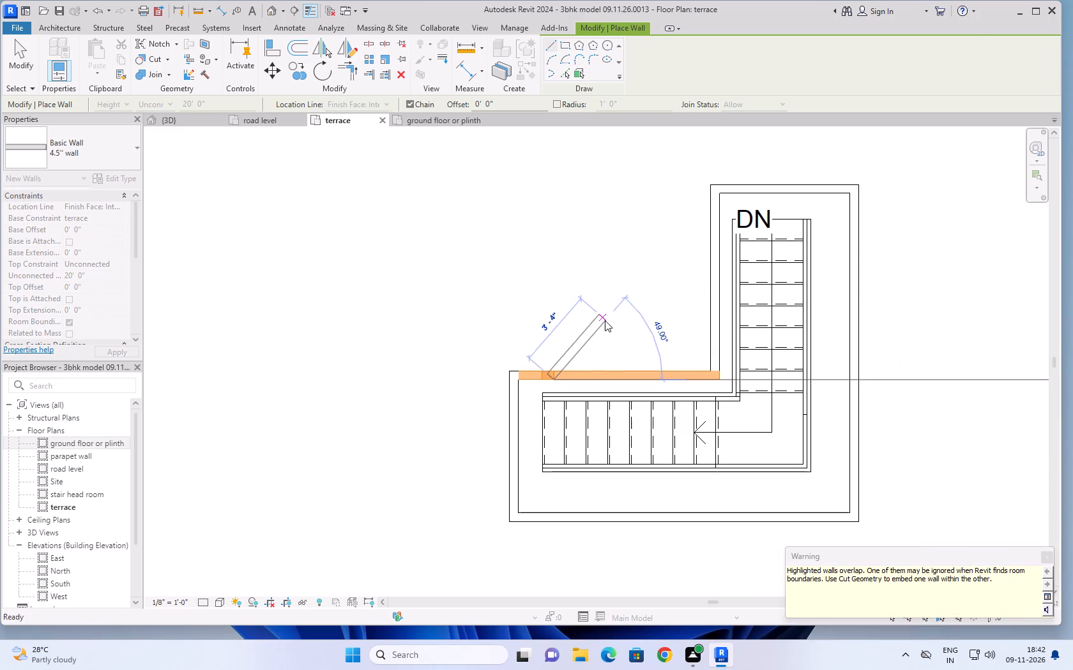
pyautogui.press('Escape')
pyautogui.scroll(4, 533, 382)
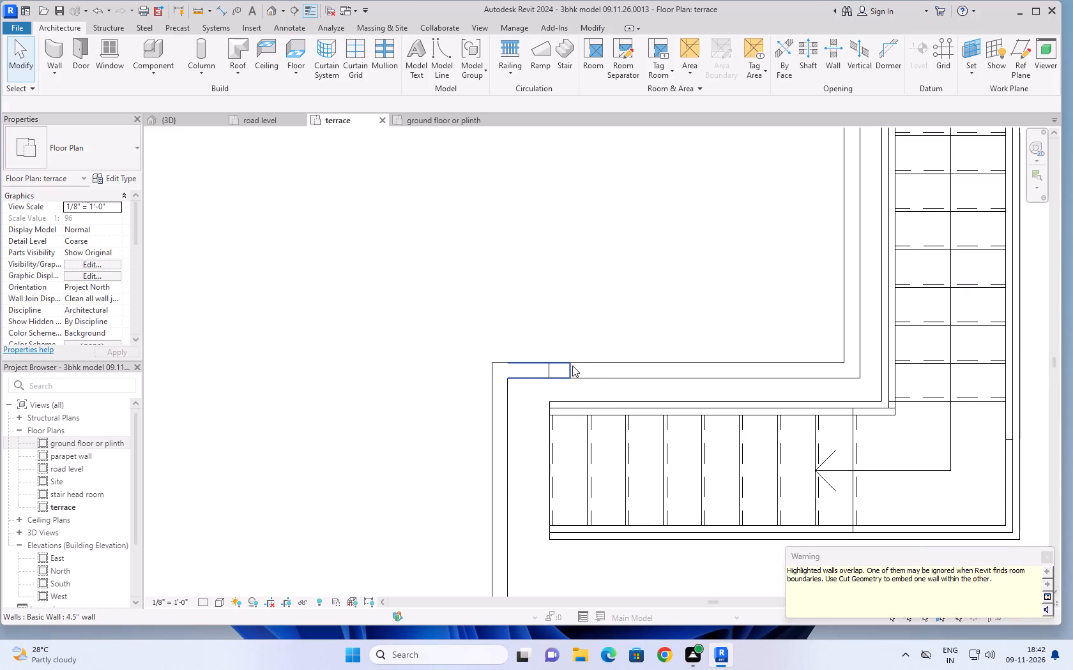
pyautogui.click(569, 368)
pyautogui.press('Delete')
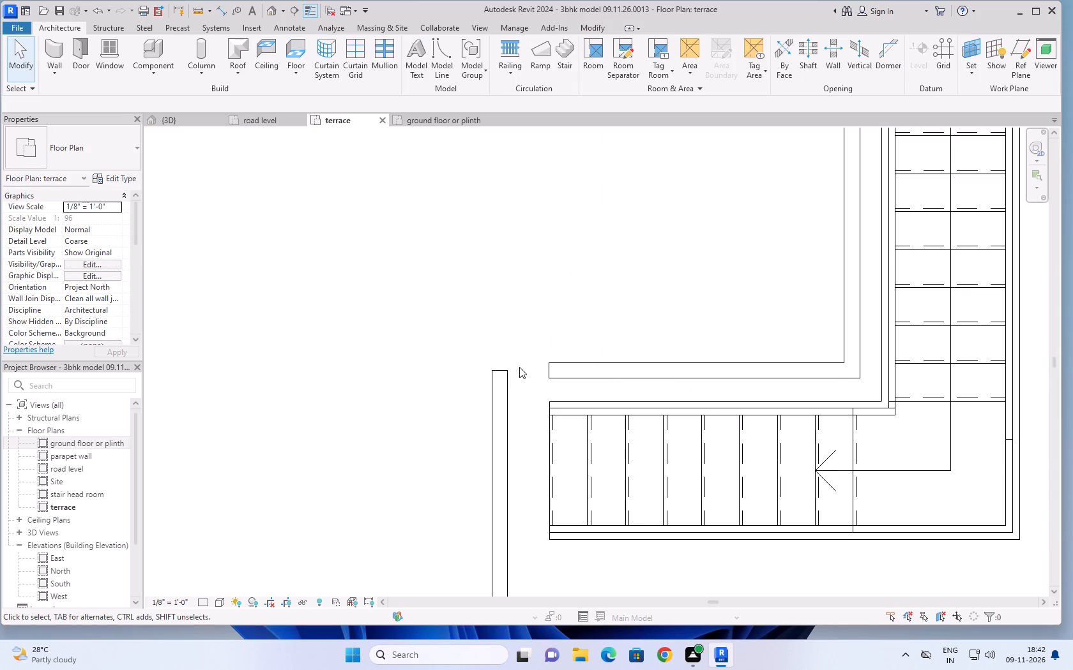
# Extend the wall along the lower run's inner side to meet the end wall and close the loop.
pyautogui.click(547, 370)
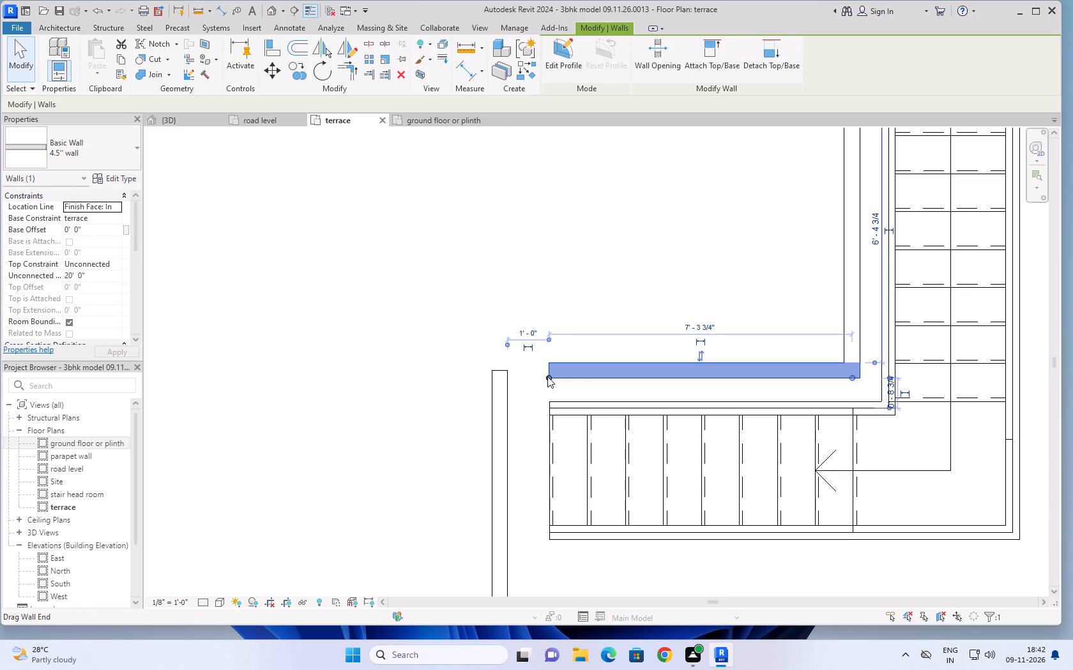
pyautogui.moveTo(547, 376); pyautogui.dragTo(498, 375)
pyautogui.click(623, 246)
# Move the wall on the upper run's outer side inward to the stair edge, 3' 10 1/2'' from the opposite wall.
pyautogui.scroll(-4, 623, 246)
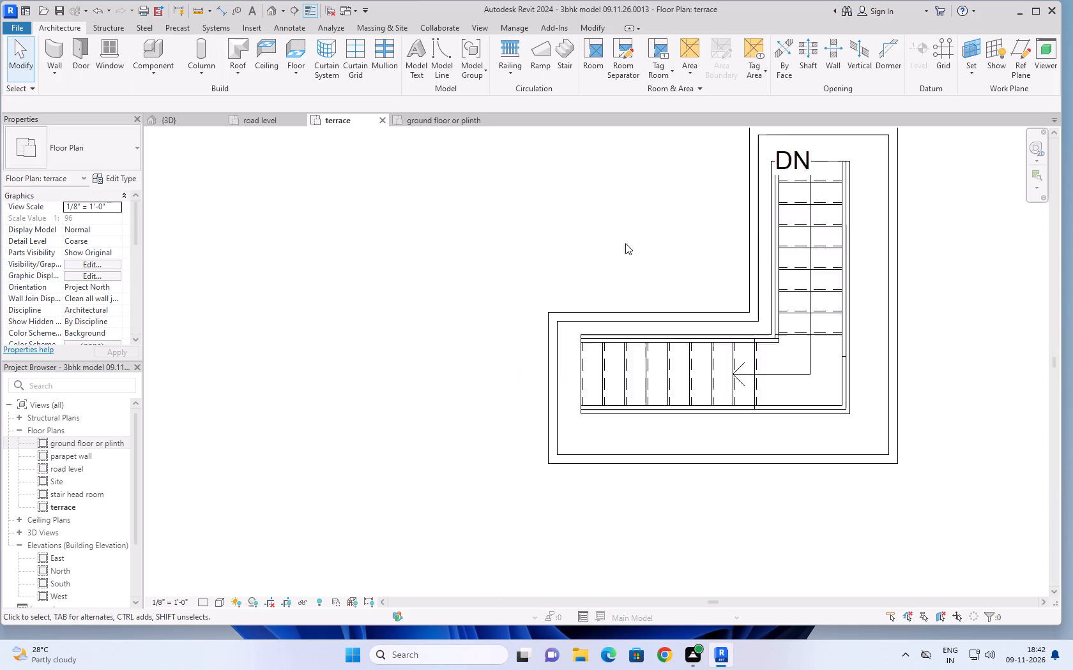
pyautogui.scroll(-2, 625, 243)
pyautogui.scroll(-3, 883, 452)
pyautogui.scroll(2, 925, 322)
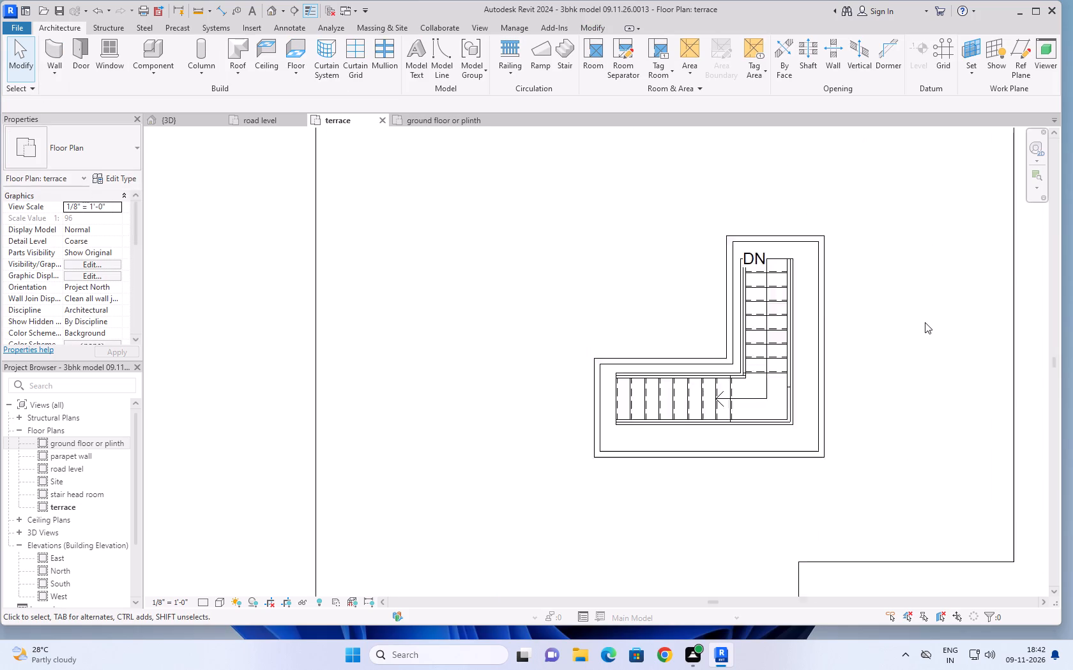
pyautogui.scroll(4, 925, 322)
pyautogui.click(741, 334)
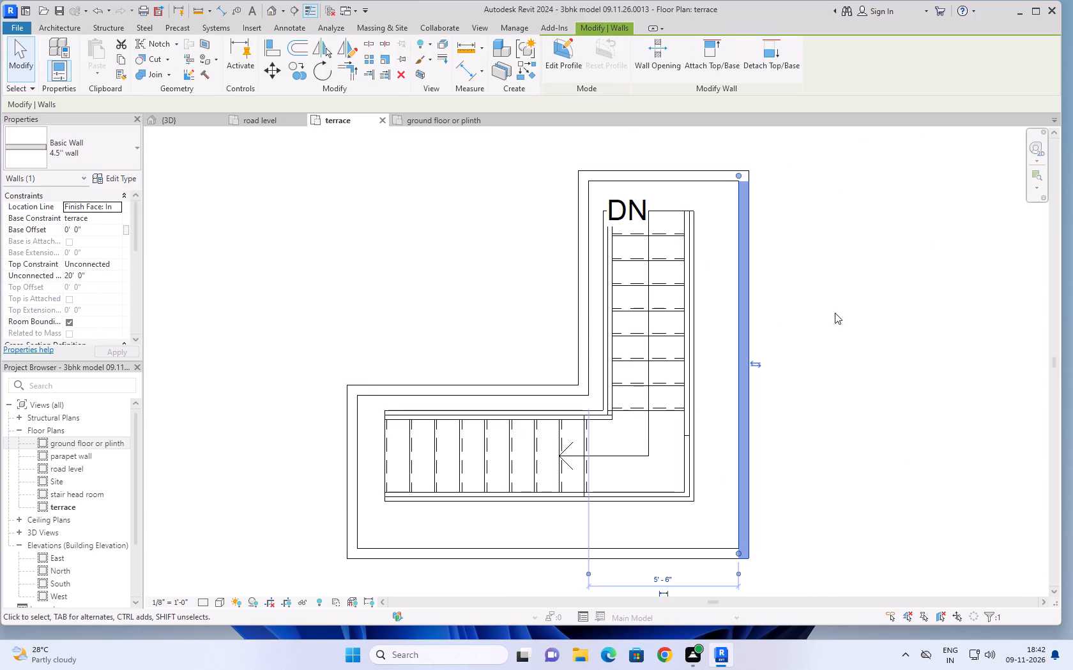
pyautogui.press('Left')
pyautogui.press('Left')
pyautogui.press('Left')
pyautogui.press('Left')
pyautogui.press('Left')
pyautogui.press('Left')
pyautogui.press('Left')
pyautogui.press('Left')
pyautogui.press('Left')
pyautogui.press('Left')
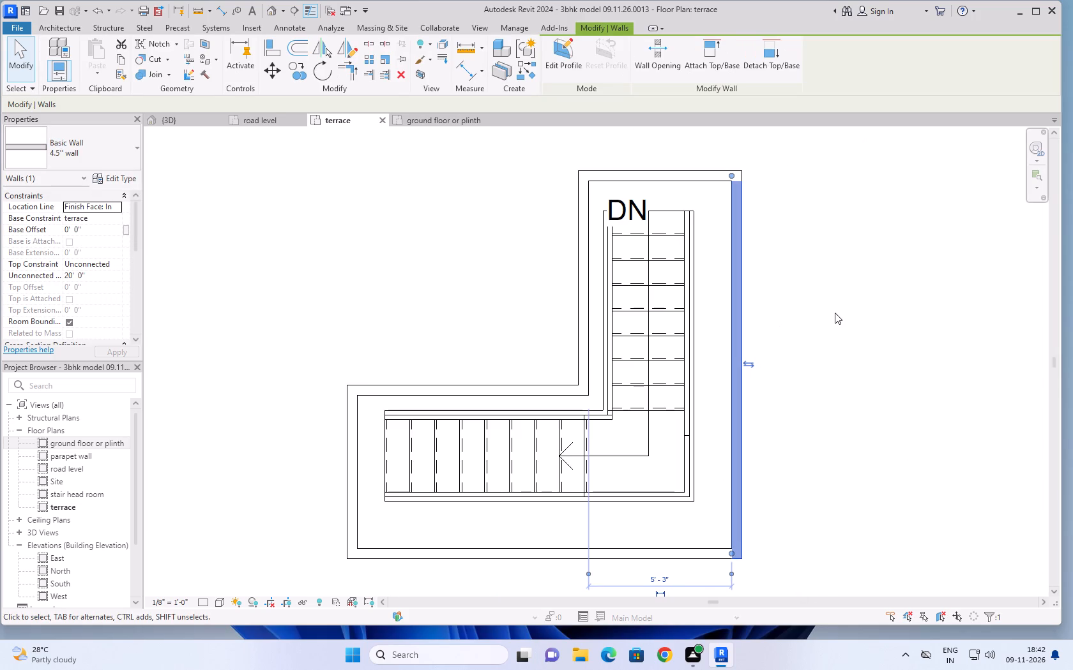
pyautogui.press('Left')
pyautogui.press('Left')
pyautogui.press('Left')
pyautogui.press('Left')
pyautogui.press('Left')
pyautogui.press('Left')
pyautogui.press('Left')
pyautogui.press('Left')
pyautogui.press('Left')
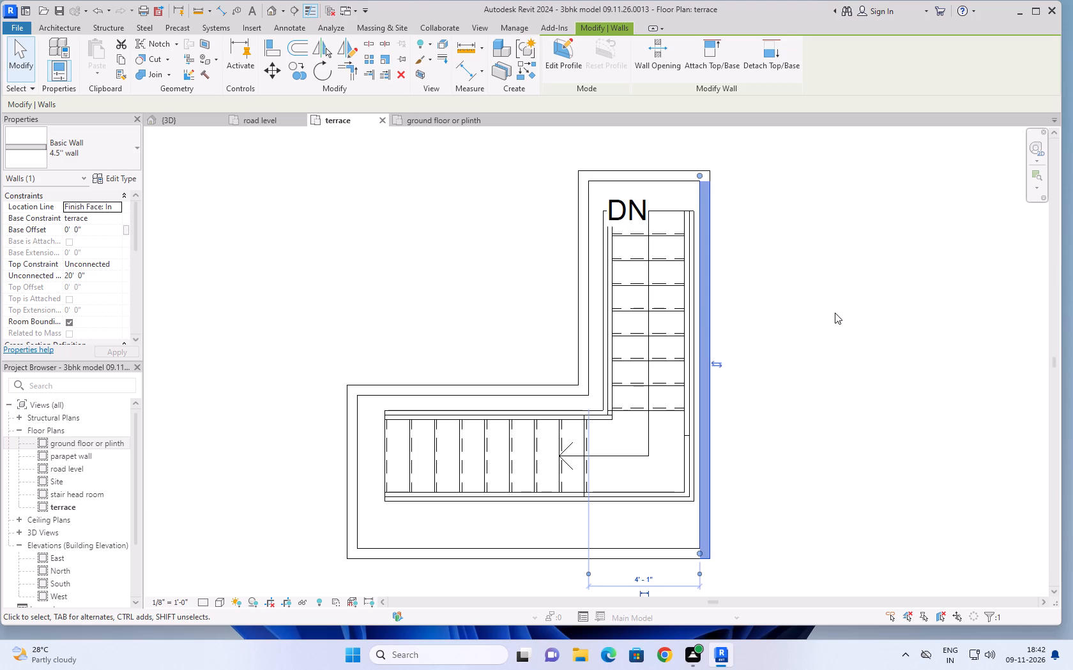
pyautogui.press('Left')
pyautogui.press('Left')
pyautogui.press('Left')
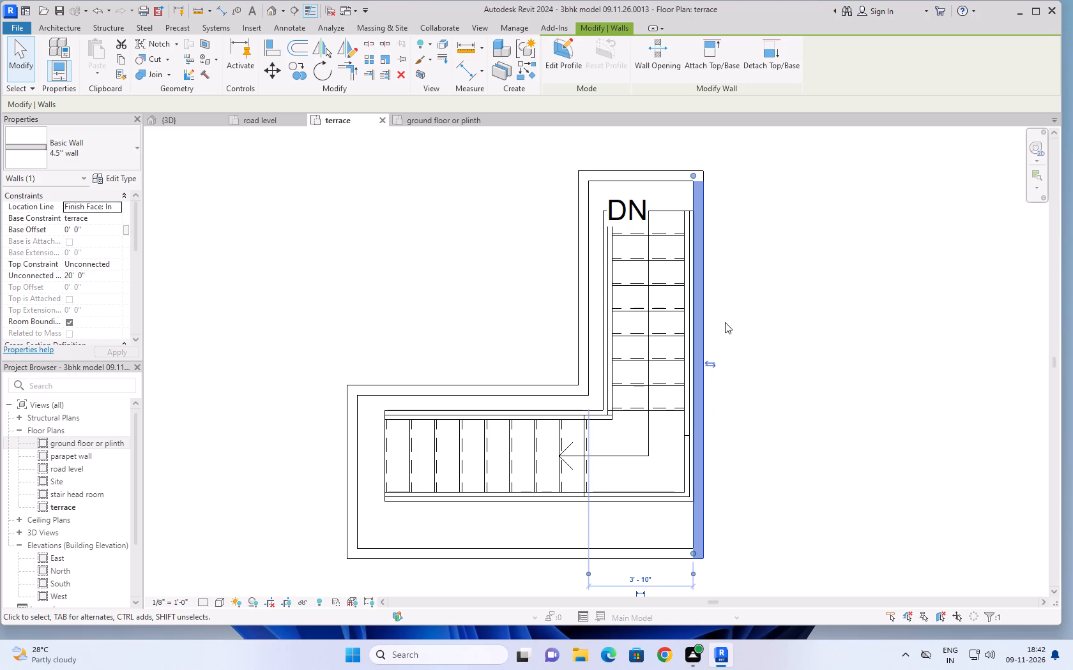
pyautogui.scroll(4, 723, 327)
pyautogui.press('Right')
pyautogui.scroll(-3, 739, 295)
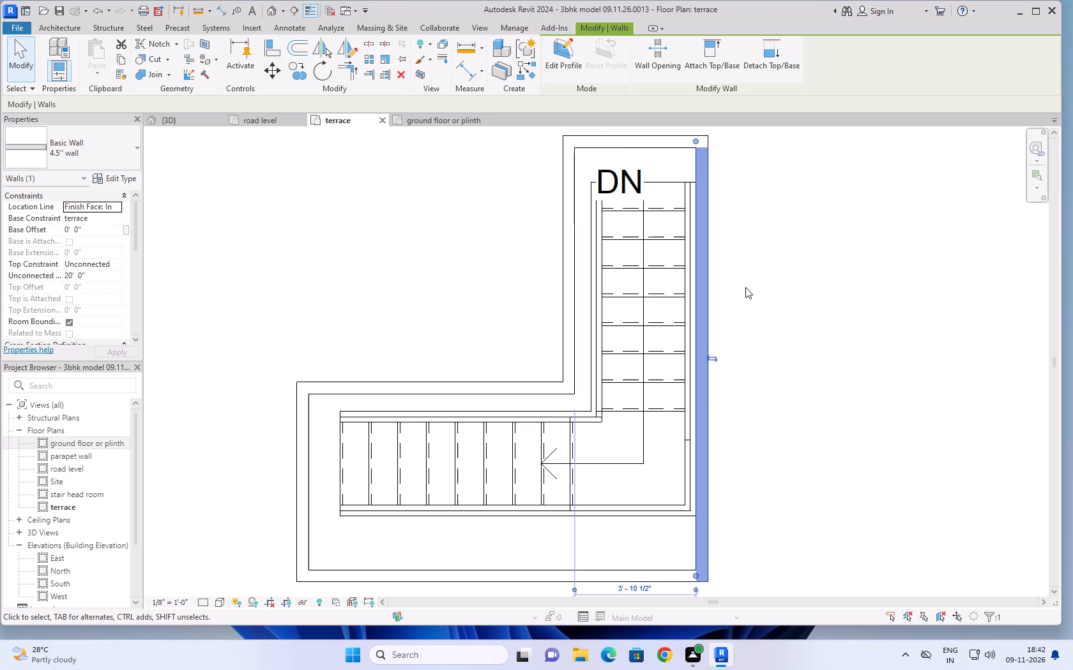
pyautogui.press('Left')
pyautogui.scroll(-4, 765, 267)
pyautogui.press('Right')
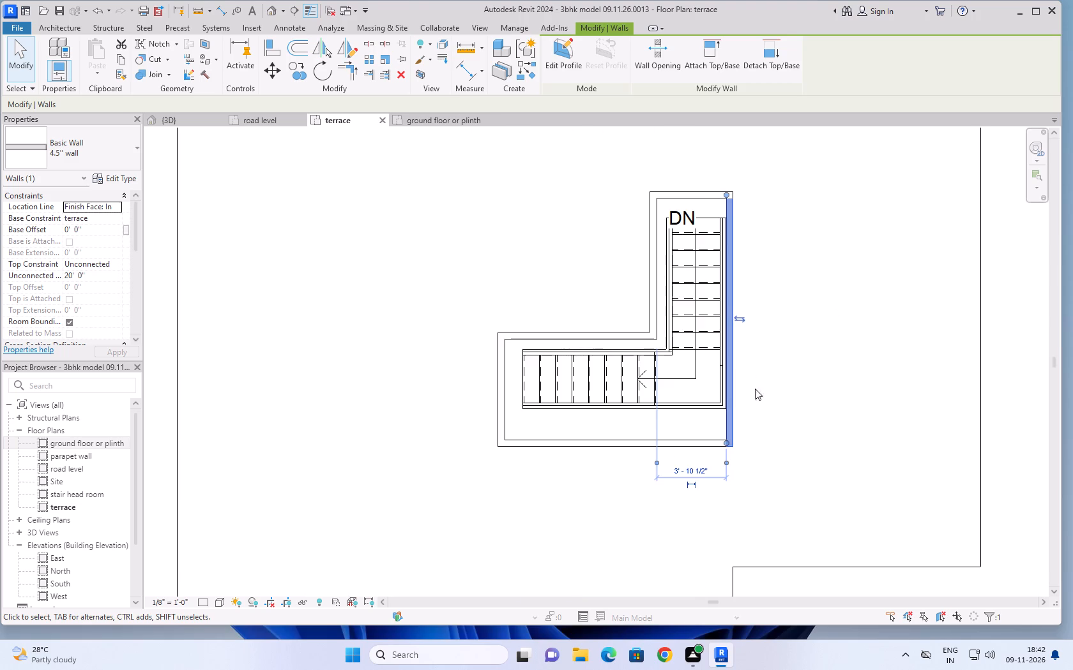
# Move the wall on the lower run's outer side inward until its inner face lines up with the stair's outer edge.
pyautogui.scroll(6, 752, 412)
pyautogui.click(606, 484)
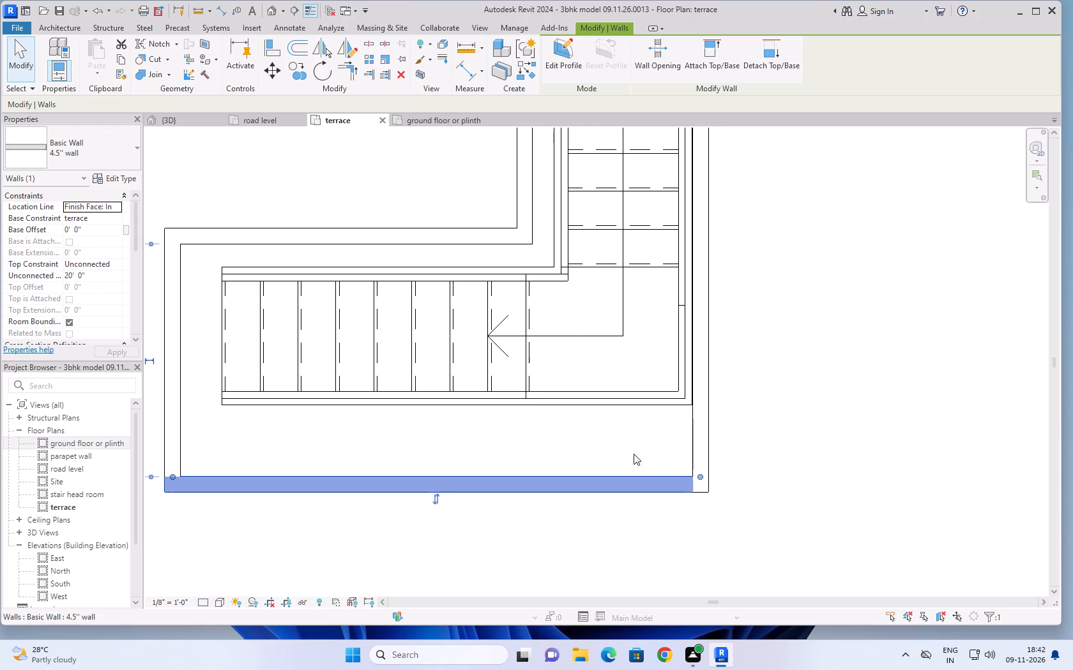
pyautogui.press('Up')
pyautogui.press('Up')
pyautogui.press('Up')
pyautogui.press('Up')
pyautogui.press('Up')
pyautogui.press('Up')
pyautogui.press('Up')
pyautogui.press('Up')
pyautogui.press('Up')
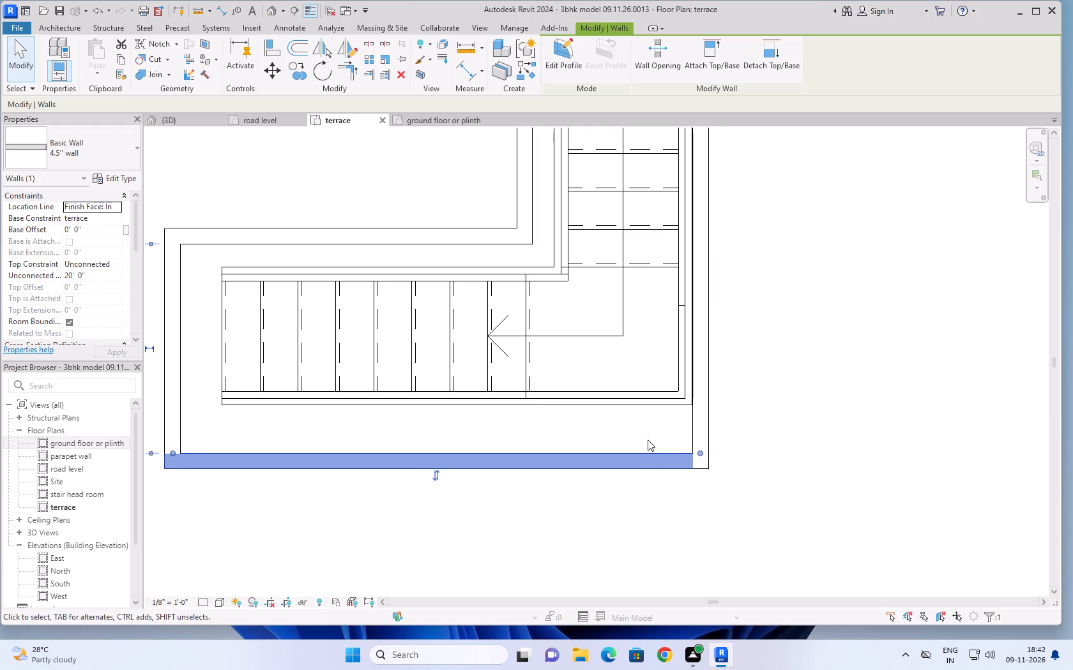
pyautogui.press('Up')
pyautogui.press('Up')
pyautogui.press('Up')
pyautogui.press('Up')
pyautogui.press('Up')
pyautogui.press('Up')
pyautogui.scroll(6, 648, 440)
pyautogui.press('Up')
pyautogui.press('Up')
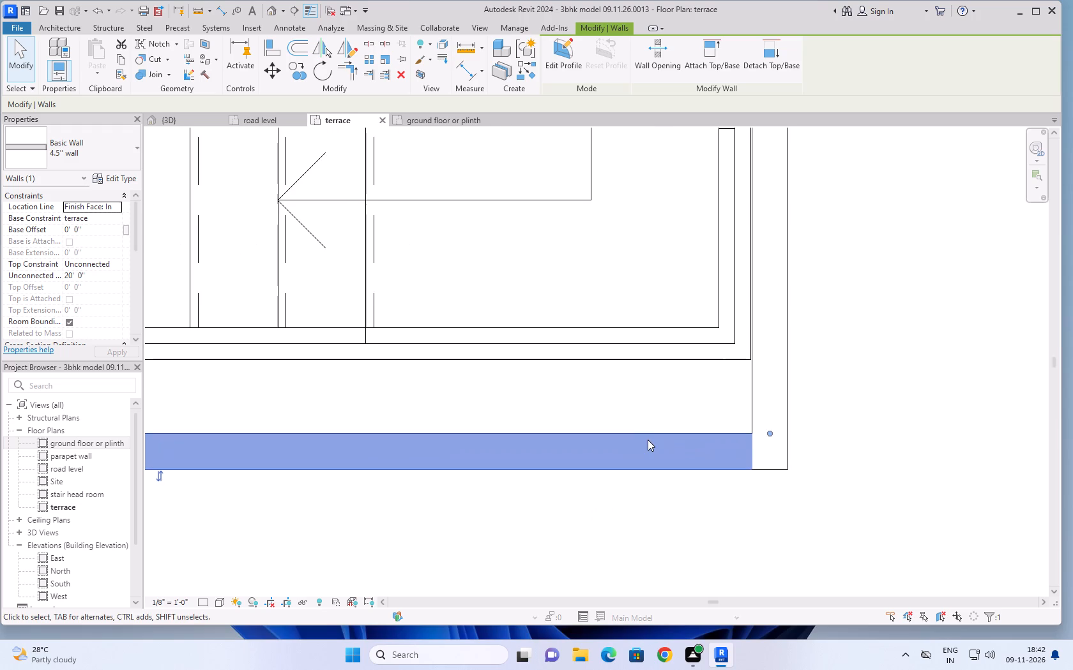
pyautogui.press('Up')
pyautogui.press('Up')
pyautogui.press('Up')
pyautogui.press('Up')
pyautogui.press('Up')
pyautogui.press('Up')
pyautogui.press('Up')
pyautogui.press('Up')
pyautogui.press('Up')
pyautogui.press('Up')
pyautogui.press('Up')
pyautogui.press('Up')
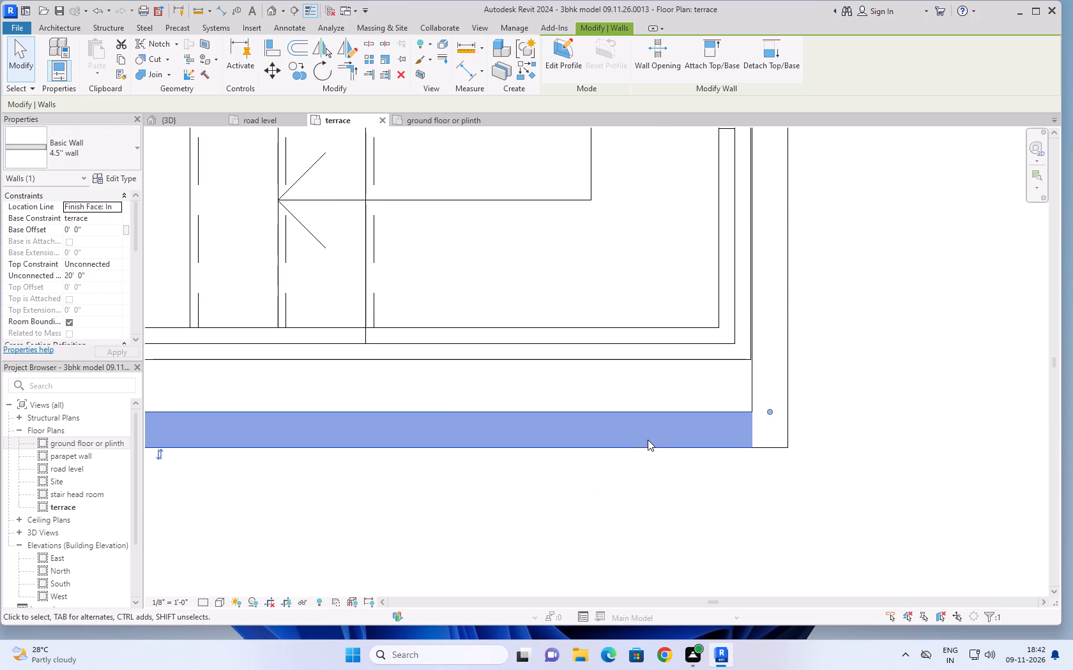
pyautogui.press('Up')
pyautogui.press('Up')
pyautogui.press('Up')
pyautogui.press('Up')
pyautogui.press('Up')
pyautogui.scroll(-4, 659, 431)
pyautogui.press('Up')
pyautogui.press('Up')
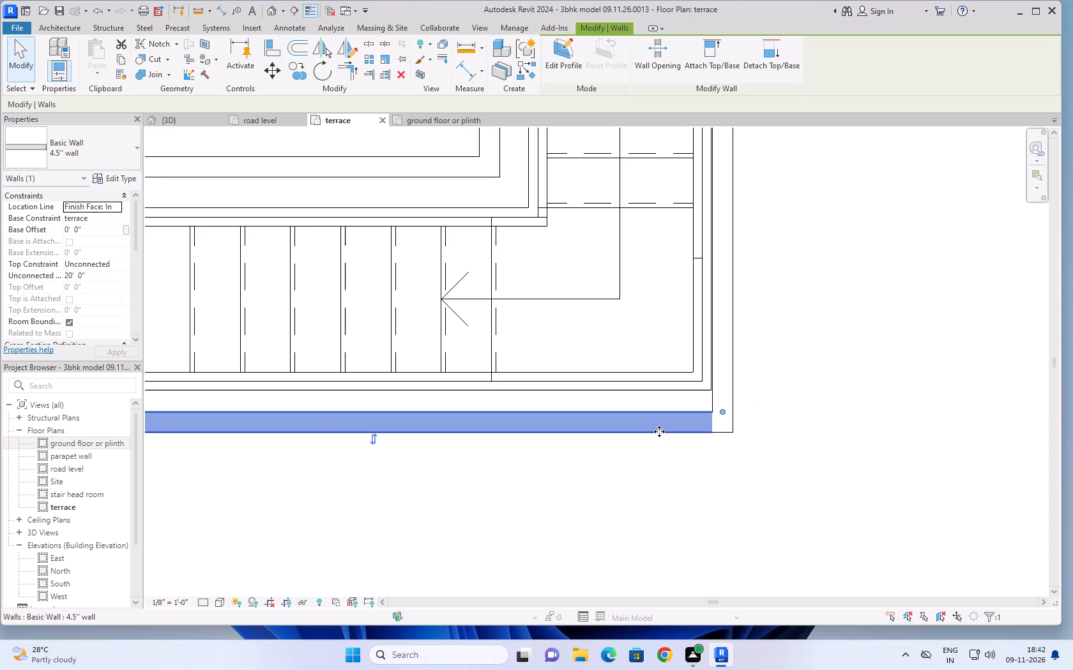
pyautogui.press('Up')
pyautogui.press('Up')
pyautogui.press('Up')
pyautogui.press('Up')
pyautogui.press('Up')
pyautogui.scroll(8, 659, 431)
pyautogui.press('Up')
pyautogui.press('Up')
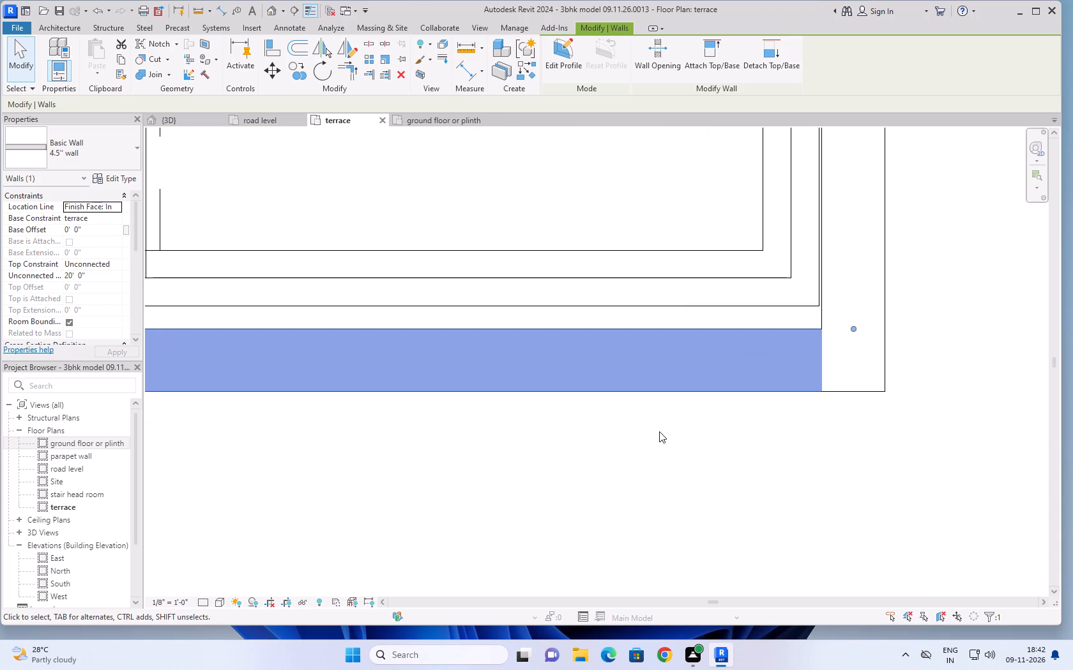
pyautogui.press('Up')
pyautogui.press('Up')
pyautogui.press('Up')
pyautogui.press('Up')
pyautogui.press('Up')
pyautogui.press('Up')
pyautogui.press('Up')
pyautogui.press('Up')
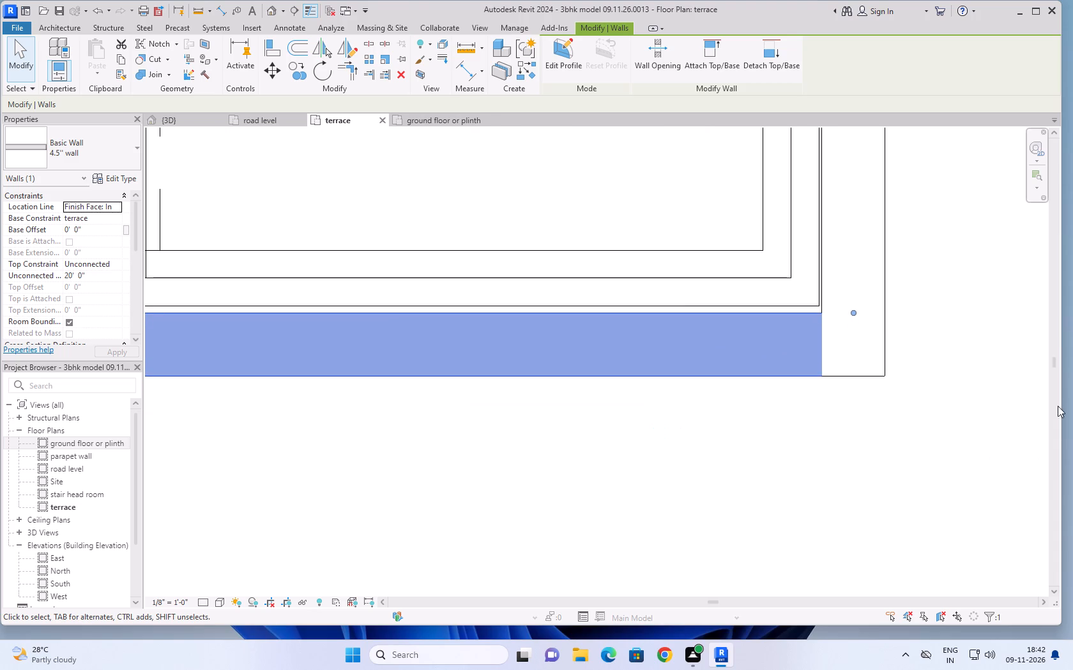
pyautogui.scroll(9, 870, 292)
pyautogui.press('Up')
pyautogui.press('Up')
pyautogui.press('Up')
pyautogui.press('Up')
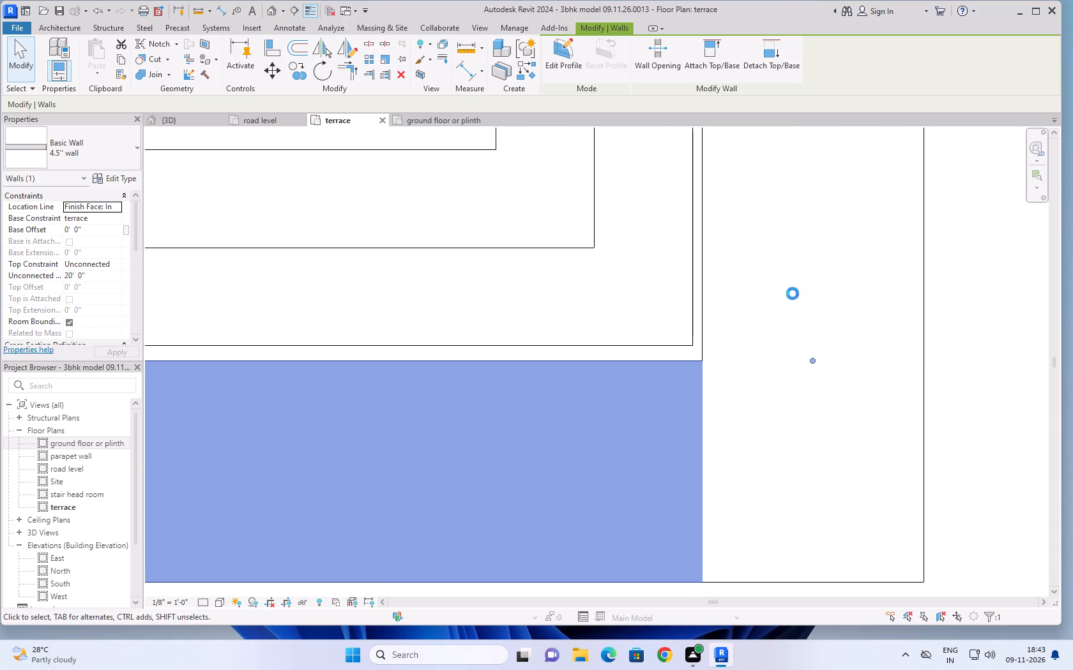
pyautogui.press('Up')
pyautogui.press('Up')
pyautogui.press('Up')
pyautogui.press('Up')
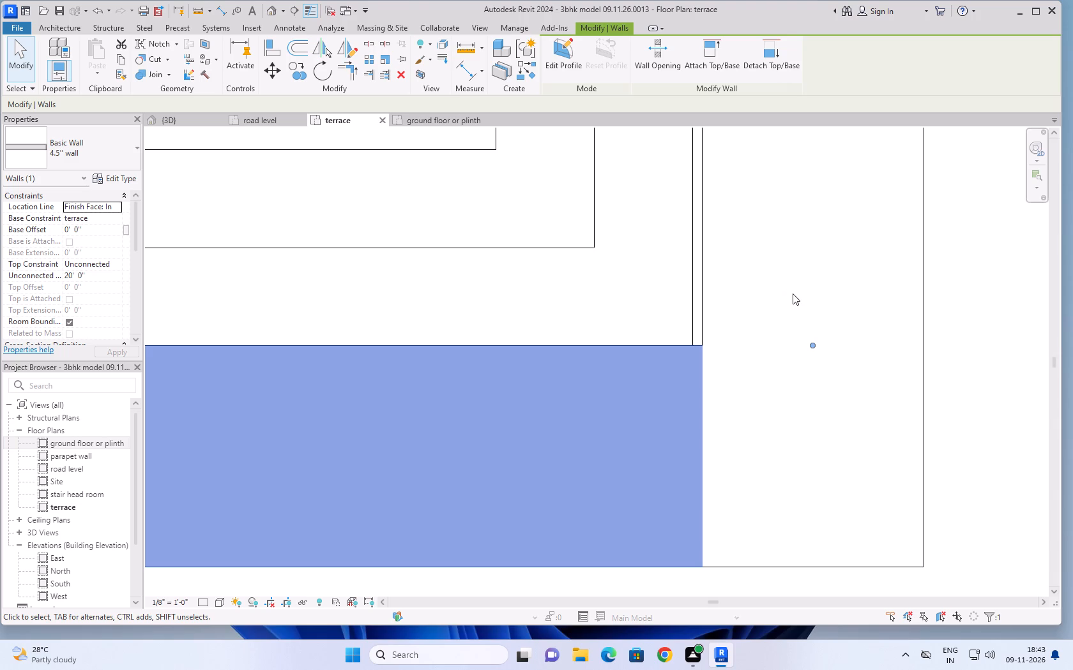
# Nudge the upper run's outer side wall further inward so its inner face is flush with the stair edge.
pyautogui.click(920, 224)
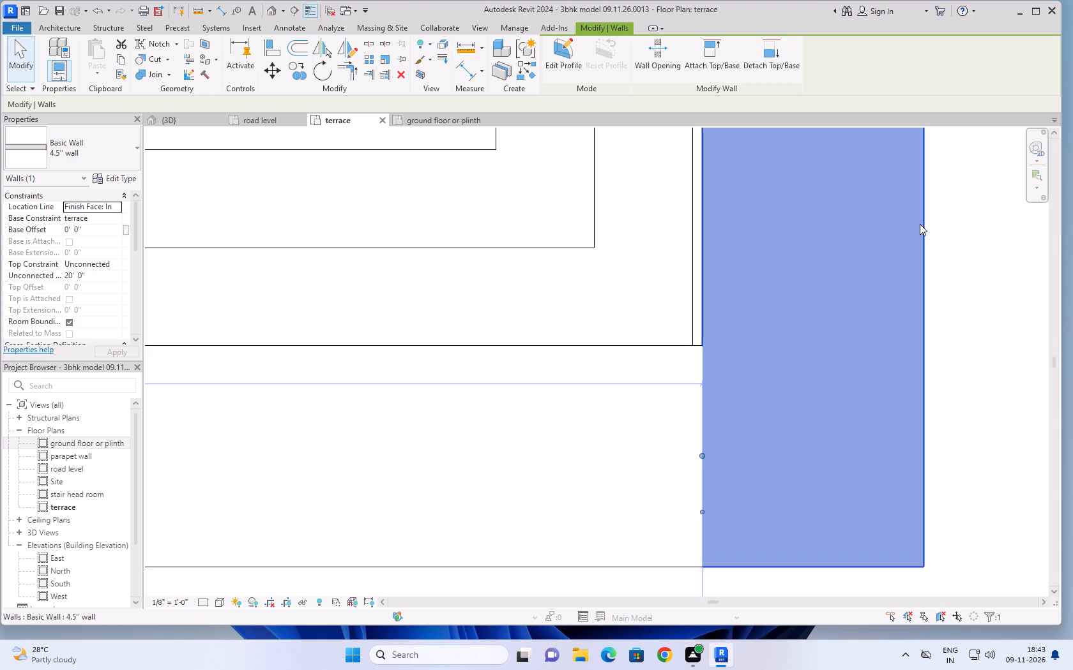
pyautogui.press('Left')
pyautogui.press('Left')
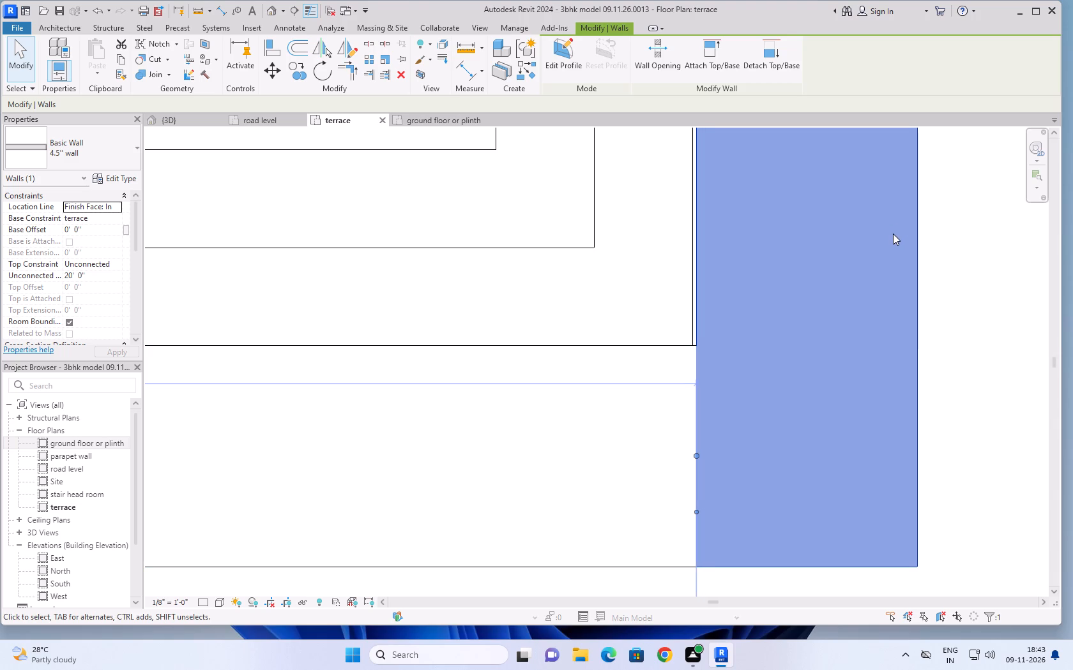
pyautogui.press('Left')
pyautogui.scroll(-8, 990, 230)
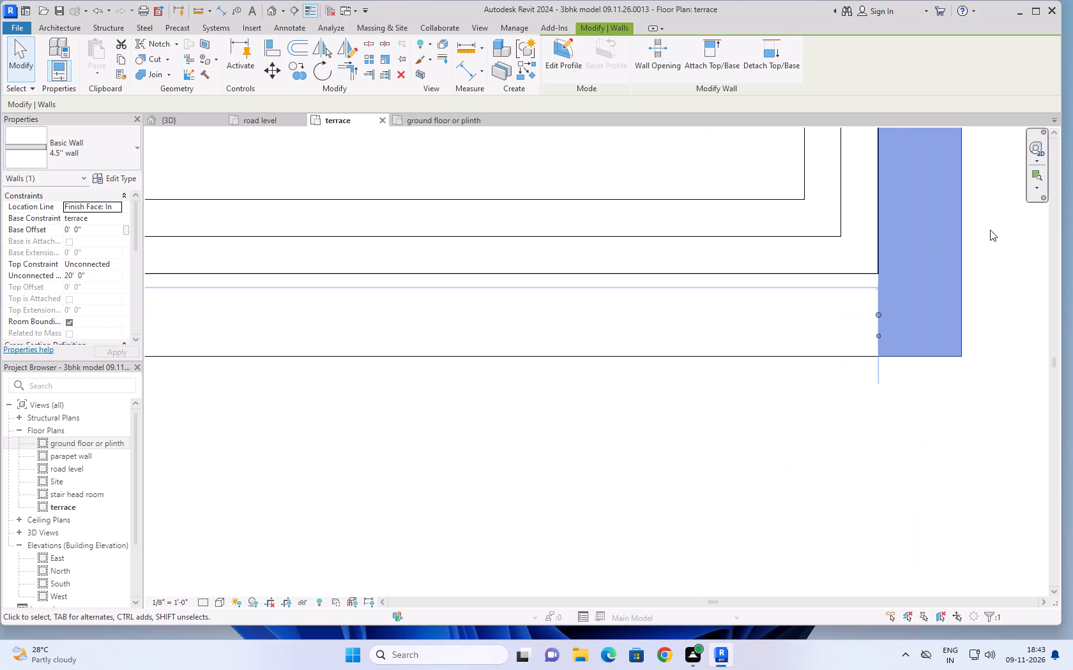
pyautogui.scroll(-3, 991, 230)
pyautogui.scroll(-9, 650, 503)
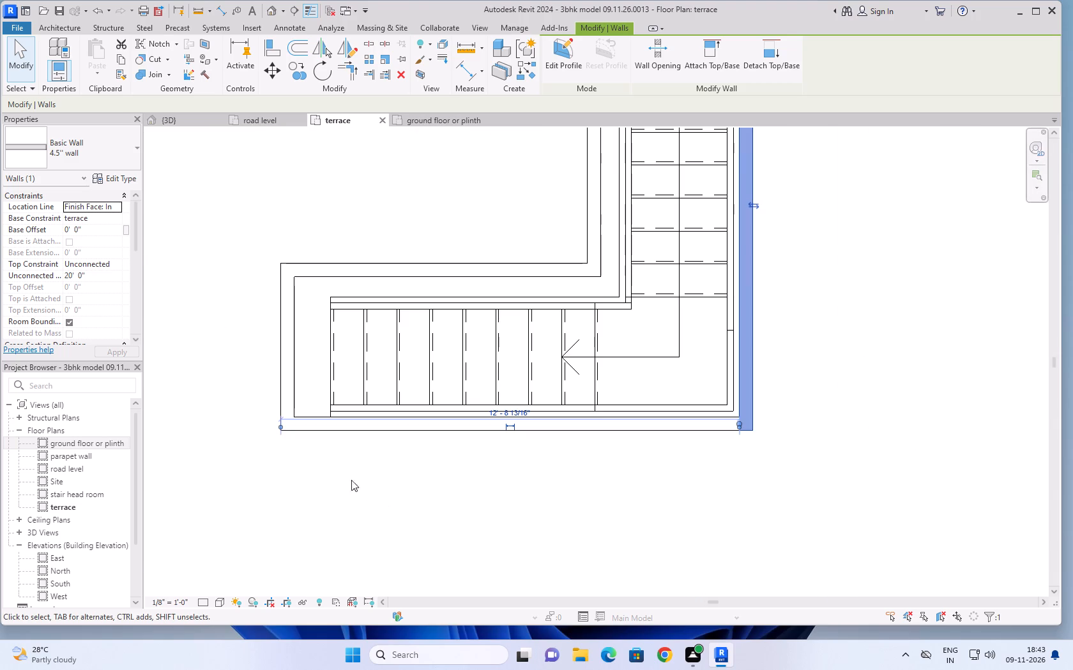
pyautogui.click(325, 468)
# Move the end wall of the lower run inward until its inner face is flush with the end of the stair.
pyautogui.click(290, 368)
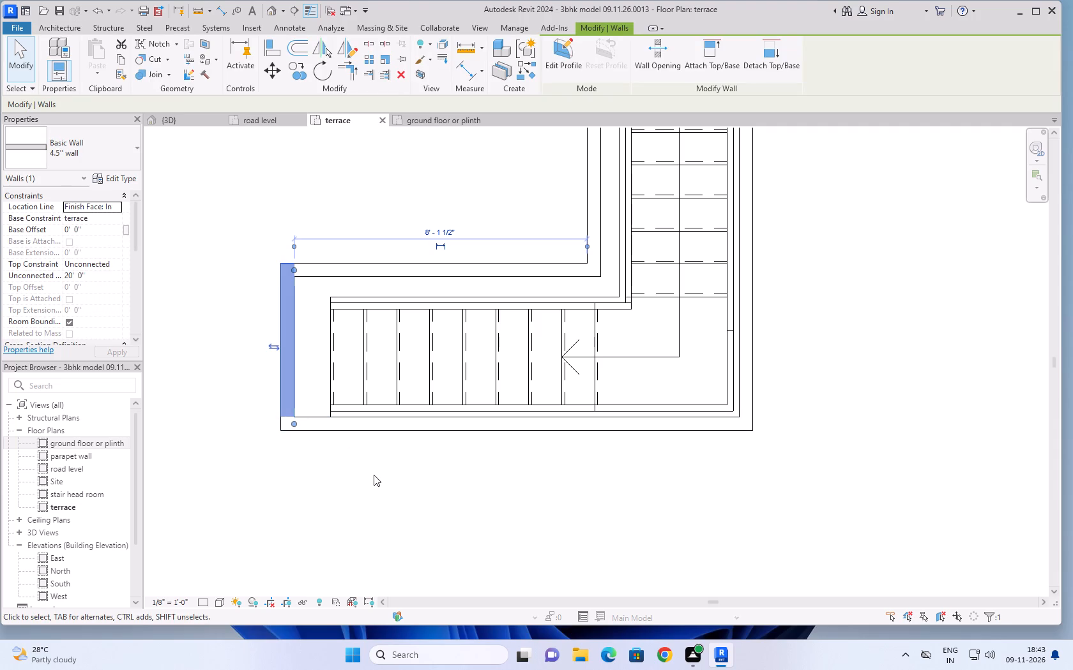
pyautogui.scroll(4, 200, 340)
pyautogui.scroll(3, 252, 325)
pyautogui.press('Right')
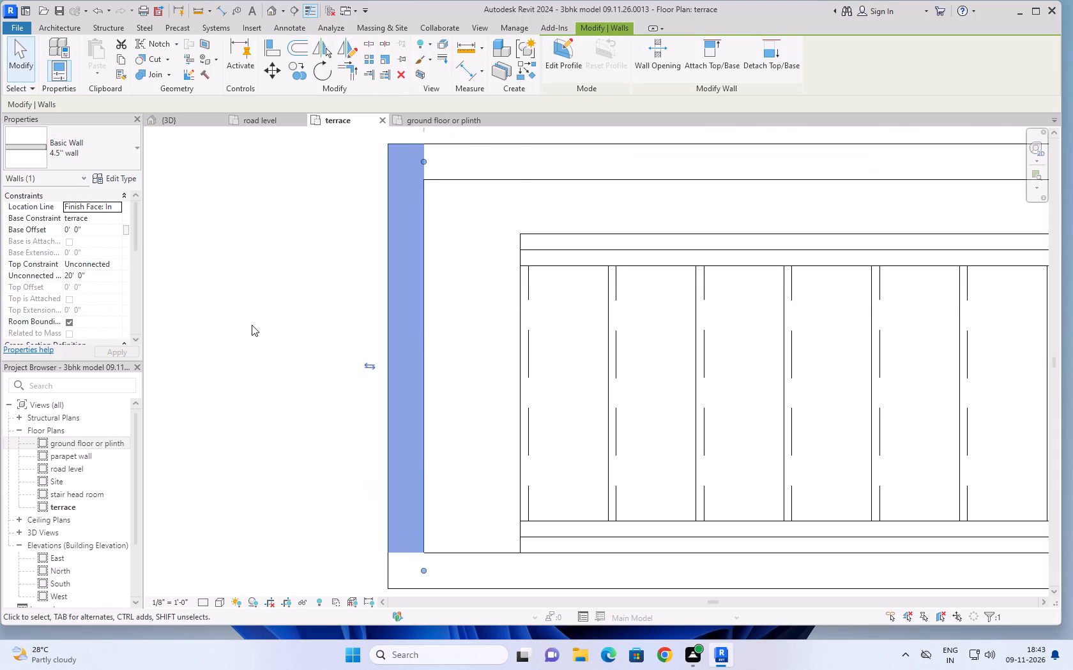
pyautogui.press('Right')
pyautogui.press('Right')
pyautogui.press('Right')
pyautogui.press('Right')
pyautogui.press('Right')
pyautogui.press('Right')
pyautogui.press('Right')
pyautogui.press('Right')
pyautogui.press('Right')
pyautogui.press('Right')
pyautogui.press('Right')
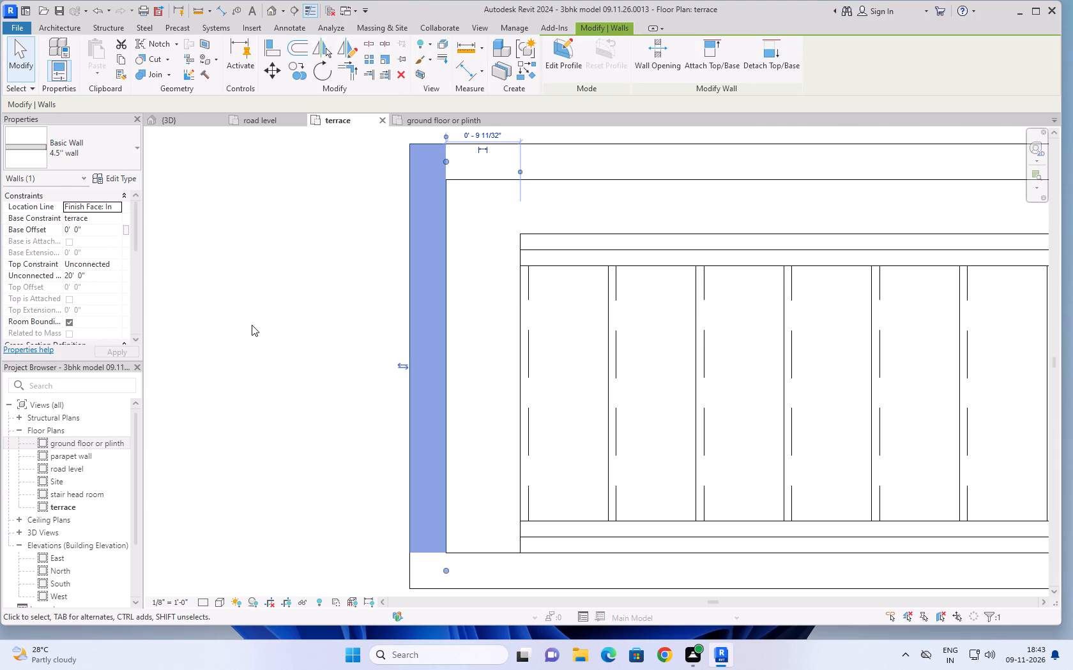
pyautogui.press('Right')
pyautogui.press('Right')
pyautogui.press('Right')
pyautogui.press('Right')
pyautogui.press('Right')
pyautogui.press('Right')
pyautogui.press('Right')
pyautogui.press('Right')
pyautogui.press('Right')
pyautogui.press('Right')
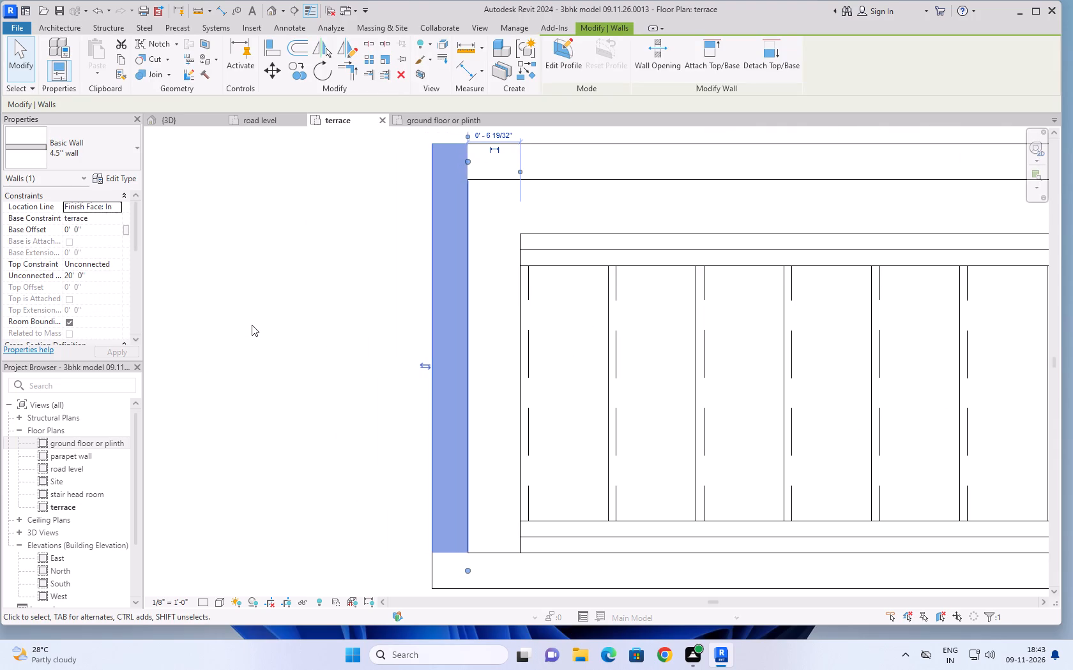
pyautogui.press('Right')
pyautogui.press('Right')
pyautogui.press('Right')
pyautogui.press('Right')
pyautogui.press('Right')
pyautogui.press('Right')
pyautogui.press('Right')
pyautogui.press('Right')
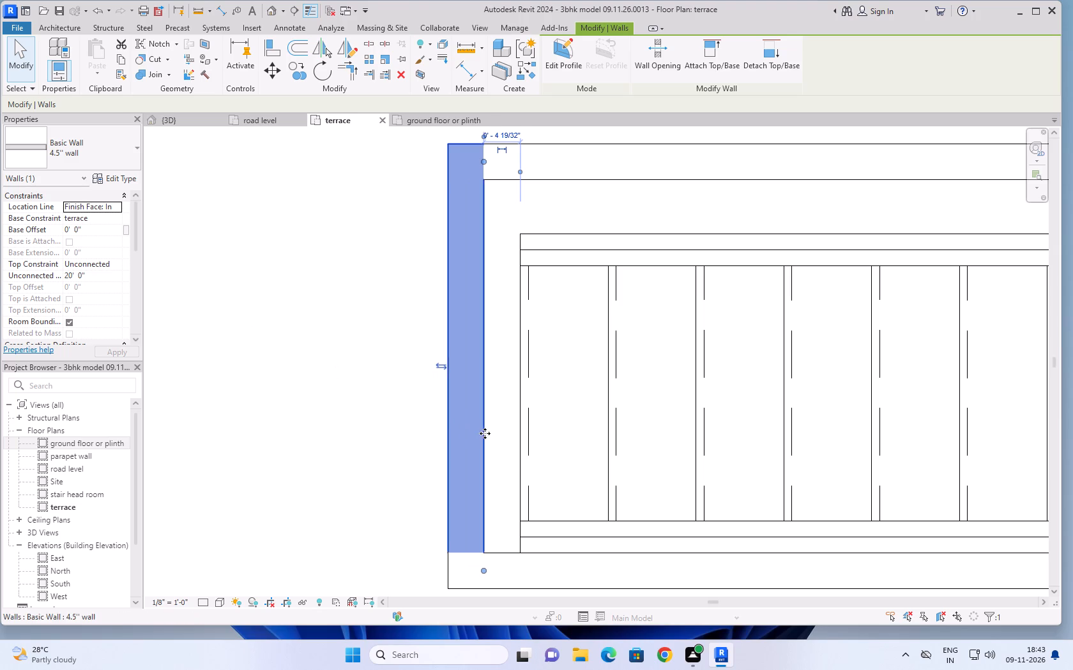
pyautogui.scroll(5, 513, 451)
pyautogui.press('Right')
pyautogui.scroll(-3, 525, 418)
pyautogui.scroll(-1, 507, 473)
pyautogui.press('Right')
pyautogui.press('Right')
pyautogui.press('Right')
pyautogui.press('Right')
pyautogui.press('Right')
pyautogui.press('Right')
pyautogui.press('Right')
pyautogui.press('Right')
pyautogui.scroll(3, 509, 472)
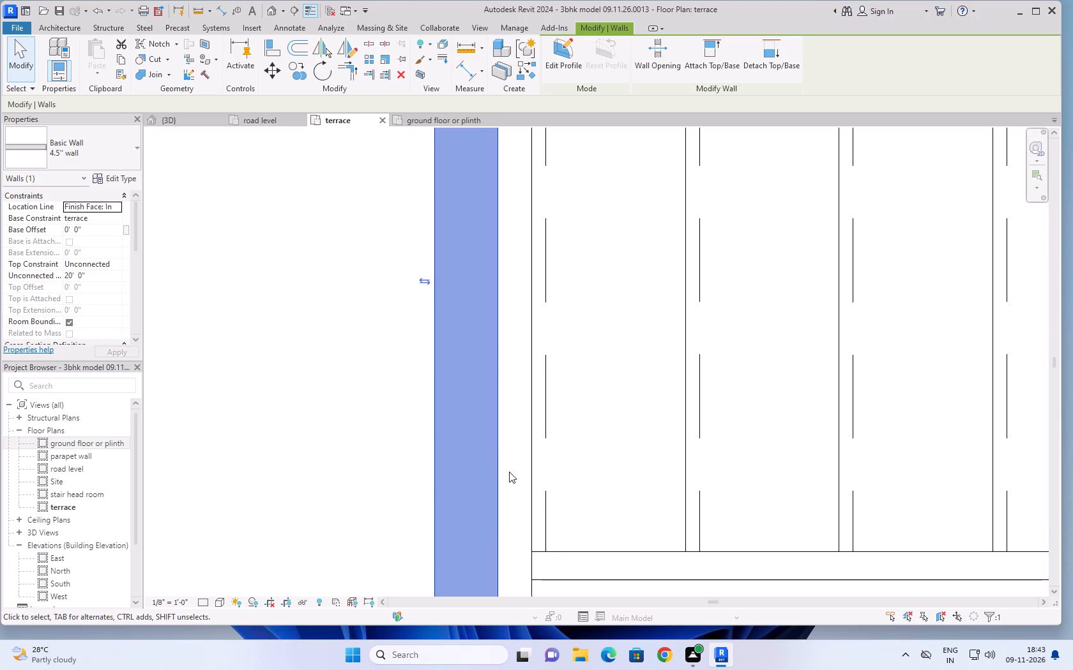
pyautogui.press('Right')
pyautogui.press('Right')
pyautogui.press('Right')
pyautogui.press('Right')
pyautogui.scroll(-4, 512, 472)
pyautogui.press('Right')
pyautogui.press('Right')
pyautogui.press('Right')
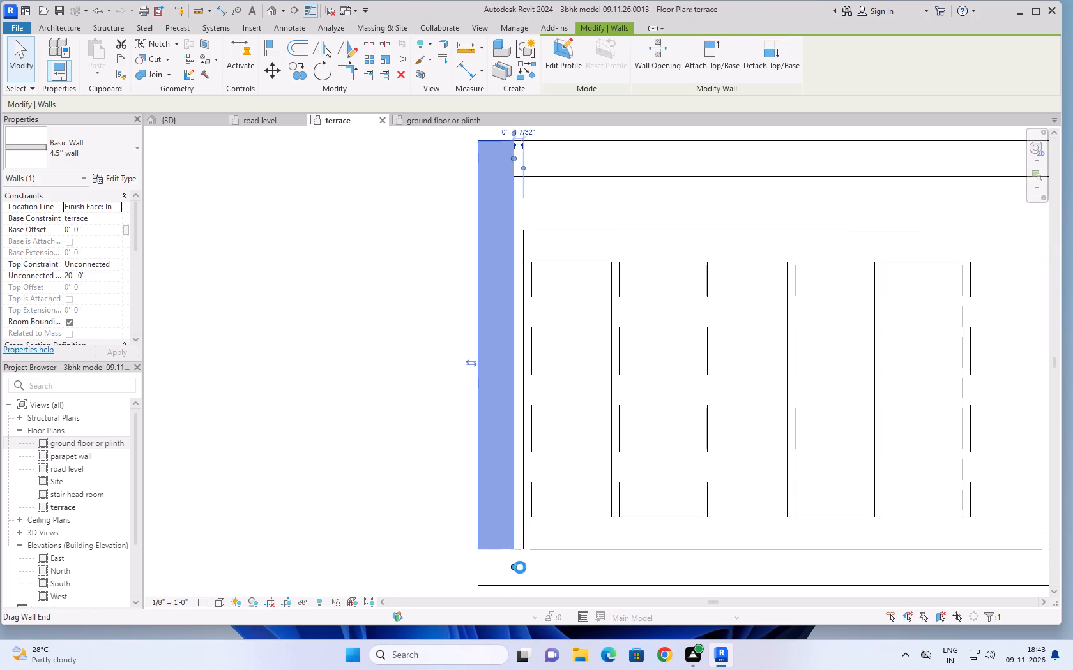
pyautogui.press('Right')
pyautogui.scroll(9, 522, 568)
pyautogui.press('Right')
pyautogui.press('Right')
pyautogui.press('Right')
pyautogui.press('Right')
pyautogui.press('Right')
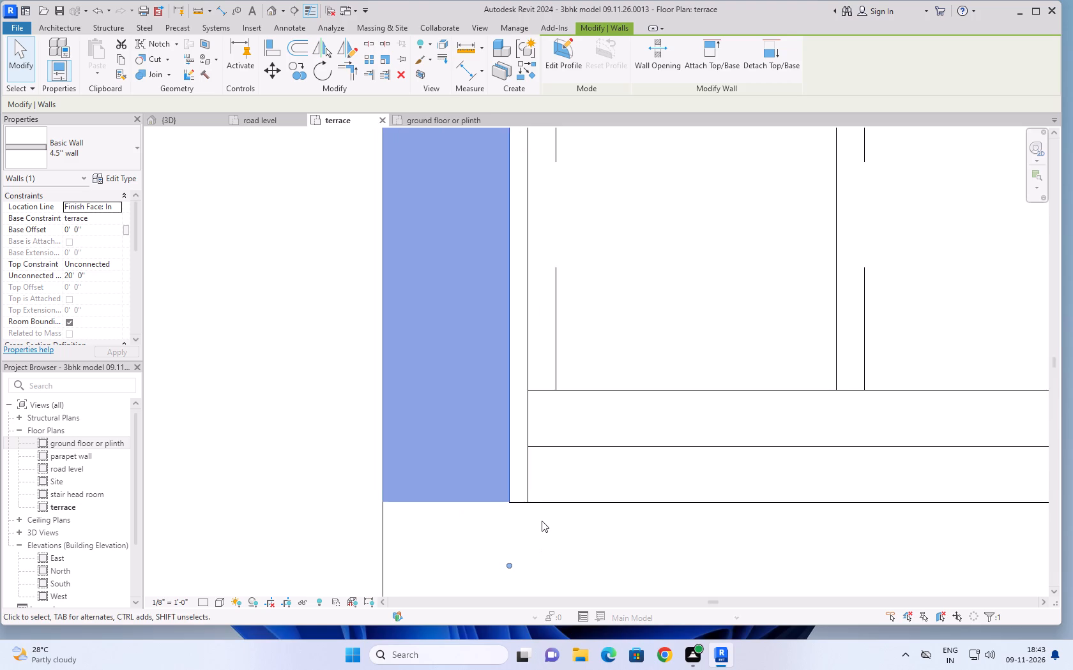
pyautogui.scroll(8, 542, 521)
pyautogui.press('Right')
pyautogui.press('Right')
pyautogui.press('Right')
pyautogui.press('Right')
pyautogui.press('Right')
pyautogui.press('Right')
pyautogui.press('Right')
pyautogui.scroll(3, 490, 488)
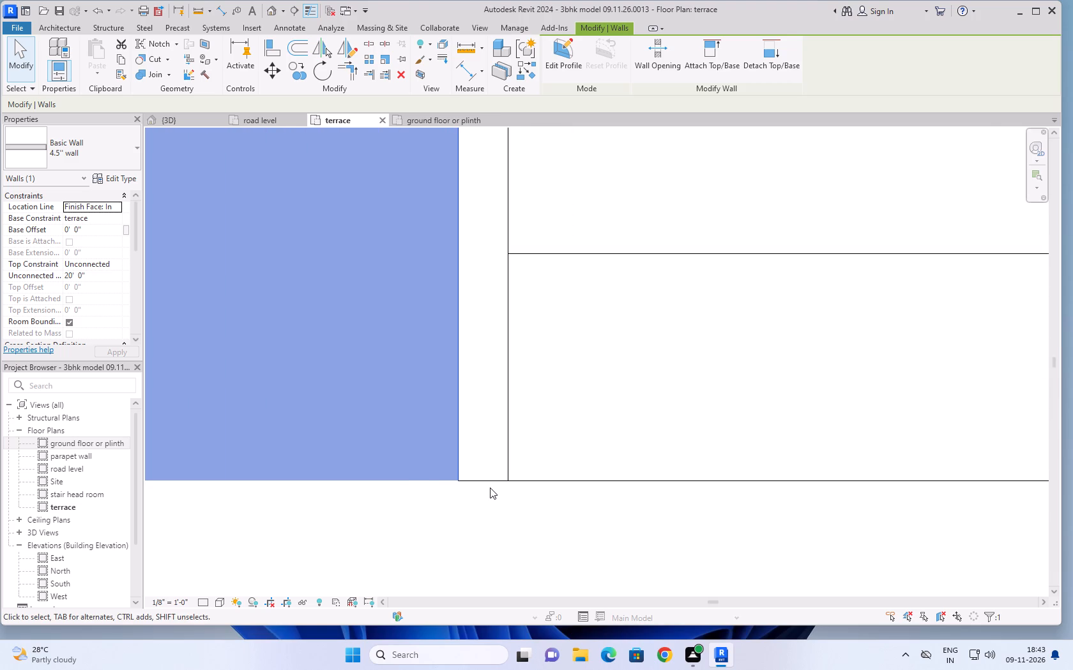
pyautogui.press('Right')
pyautogui.press('Right')
pyautogui.press('Right')
pyautogui.press('Right')
pyautogui.press('Right')
pyautogui.press('Right')
pyautogui.press('Right')
pyautogui.press('Right')
pyautogui.press('Right')
pyautogui.press('Right')
pyautogui.press('Right')
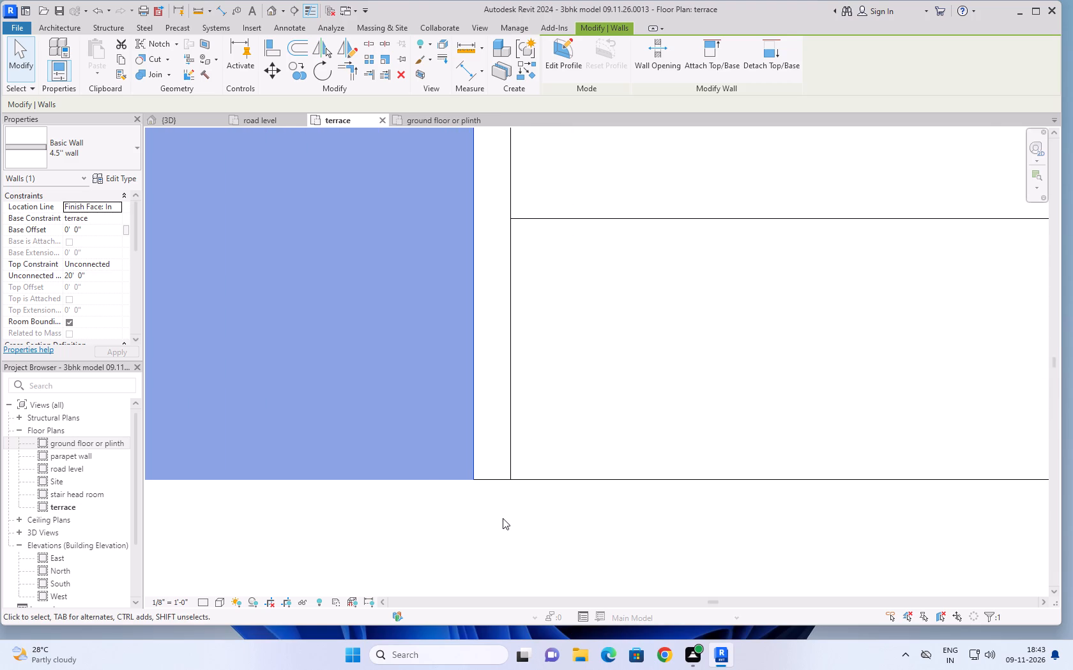
pyautogui.press('Right')
pyautogui.press('Right')
pyautogui.press('Right')
pyautogui.press('Right')
pyautogui.press('Right')
pyautogui.press('Right')
pyautogui.press('Right')
pyautogui.press('Right')
pyautogui.press('Right')
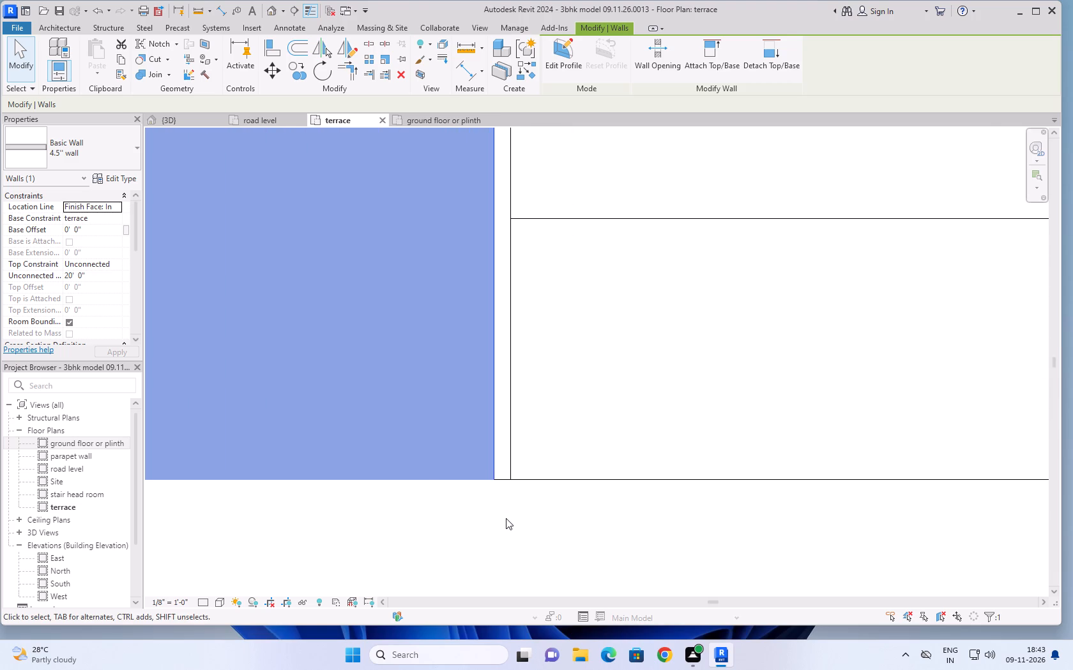
pyautogui.press('Right')
pyautogui.press('Right')
pyautogui.press('Right')
pyautogui.press('Right')
pyautogui.press('Right')
pyautogui.press('Right')
pyautogui.press('Right')
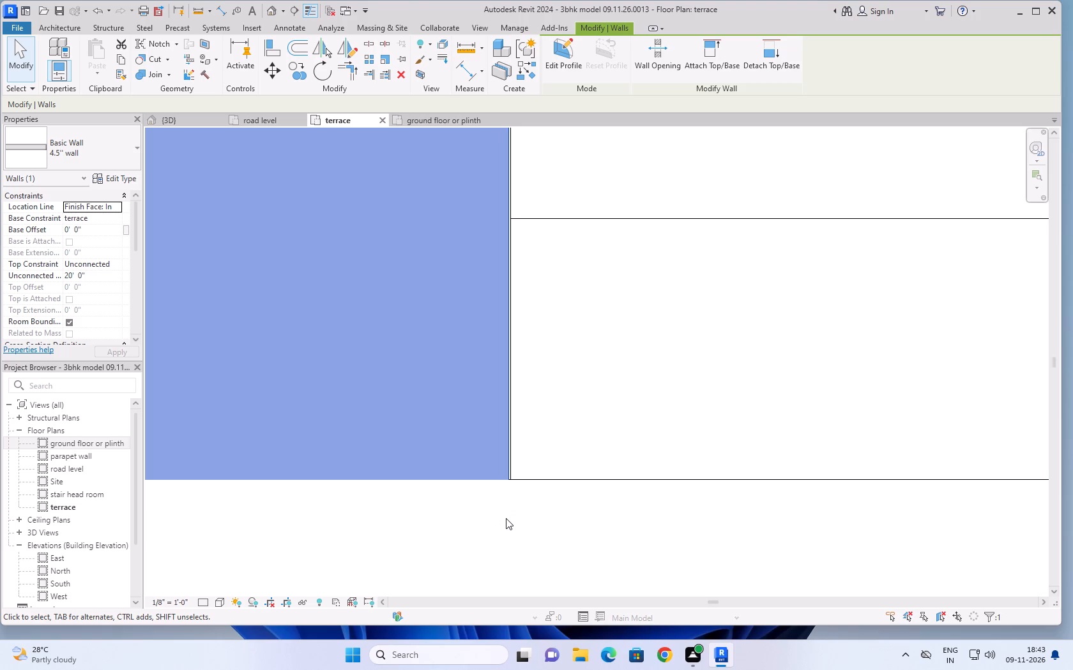
pyautogui.press('Right')
pyautogui.scroll(-20, 506, 518)
pyautogui.scroll(-5, 506, 518)
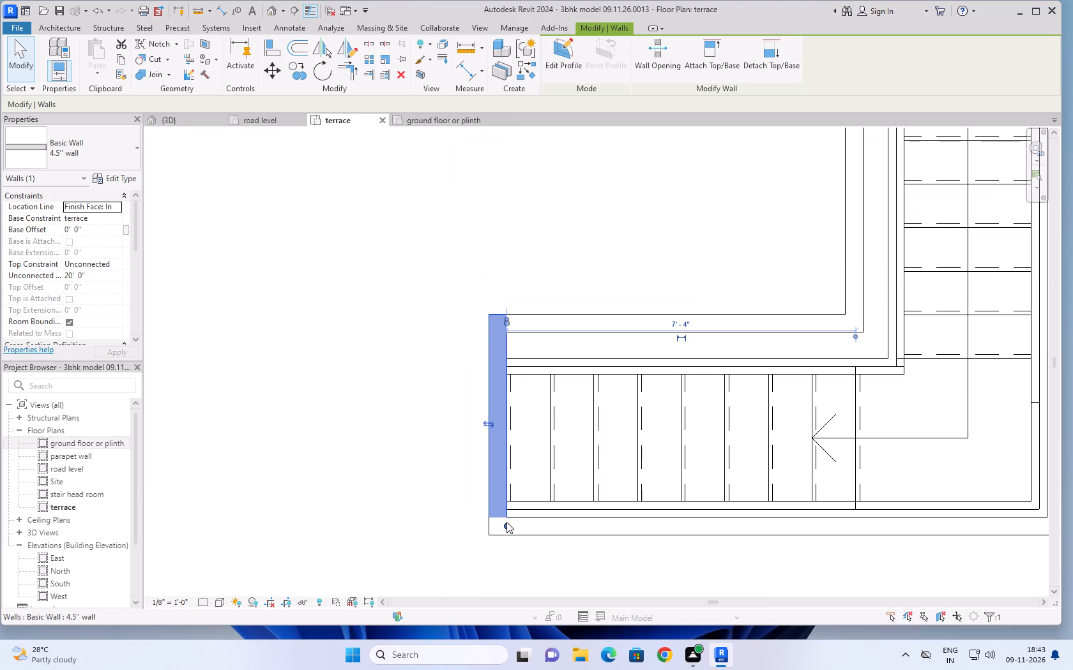
pyautogui.click(414, 442)
# Move the wall on the lower run's inner side toward the stair until its inner face lines up with the stair's edge.
pyautogui.click(701, 331)
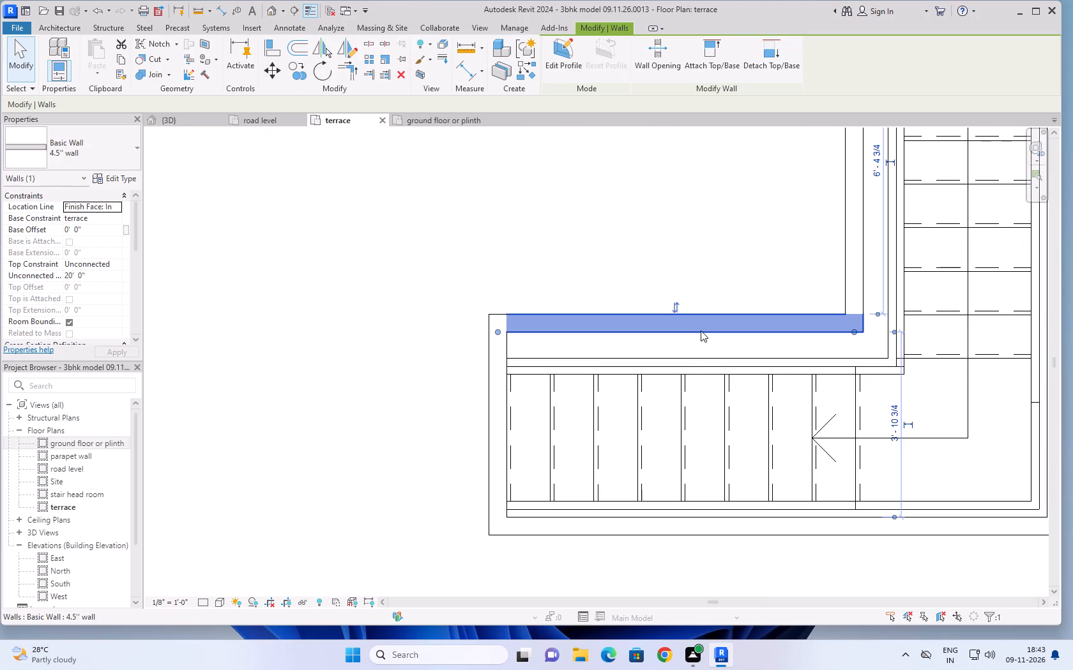
pyautogui.press('Right')
pyautogui.press('Right')
pyautogui.press('Right')
pyautogui.press('Down')
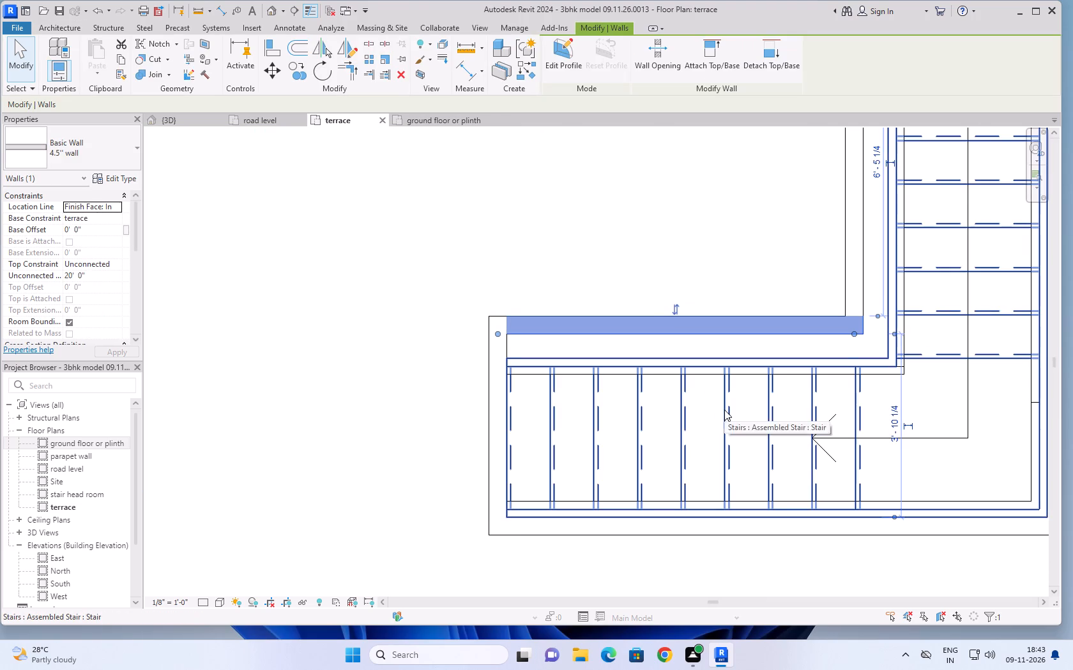
pyautogui.press('Down')
pyautogui.press('Down')
pyautogui.press('Down')
pyautogui.press('Down')
pyautogui.press('Down')
pyautogui.press('Down')
pyautogui.press('Down')
pyautogui.press('Down')
pyautogui.press('Down')
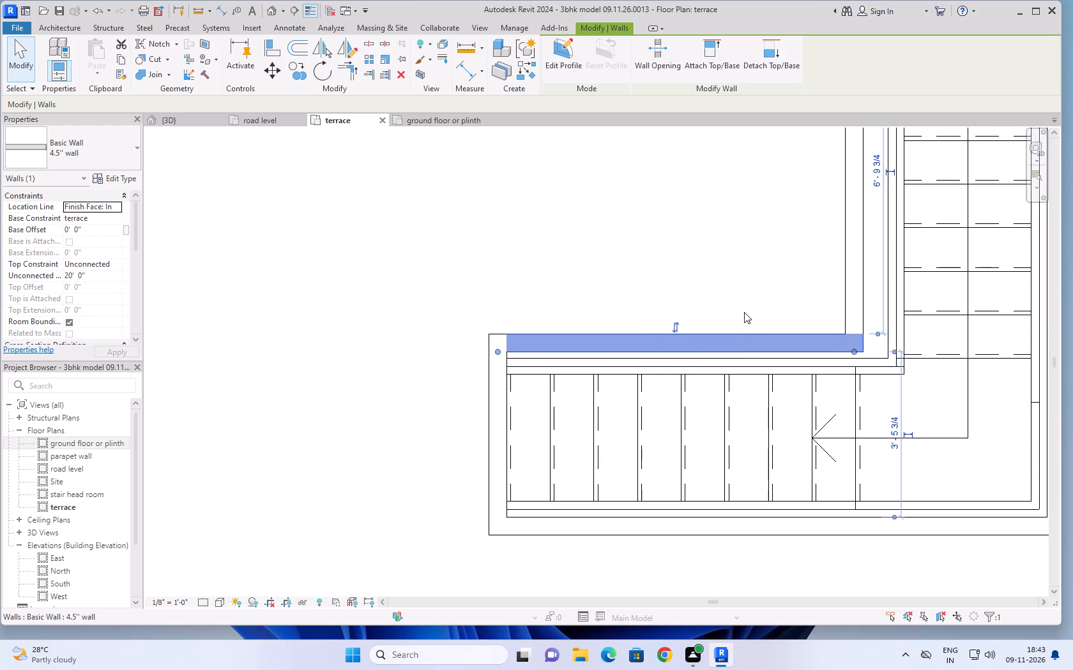
pyautogui.scroll(7, 746, 308)
pyautogui.press('Down')
pyautogui.press('Down')
pyautogui.press('Down')
pyautogui.press('Down')
pyautogui.press('Down')
pyautogui.press('Down')
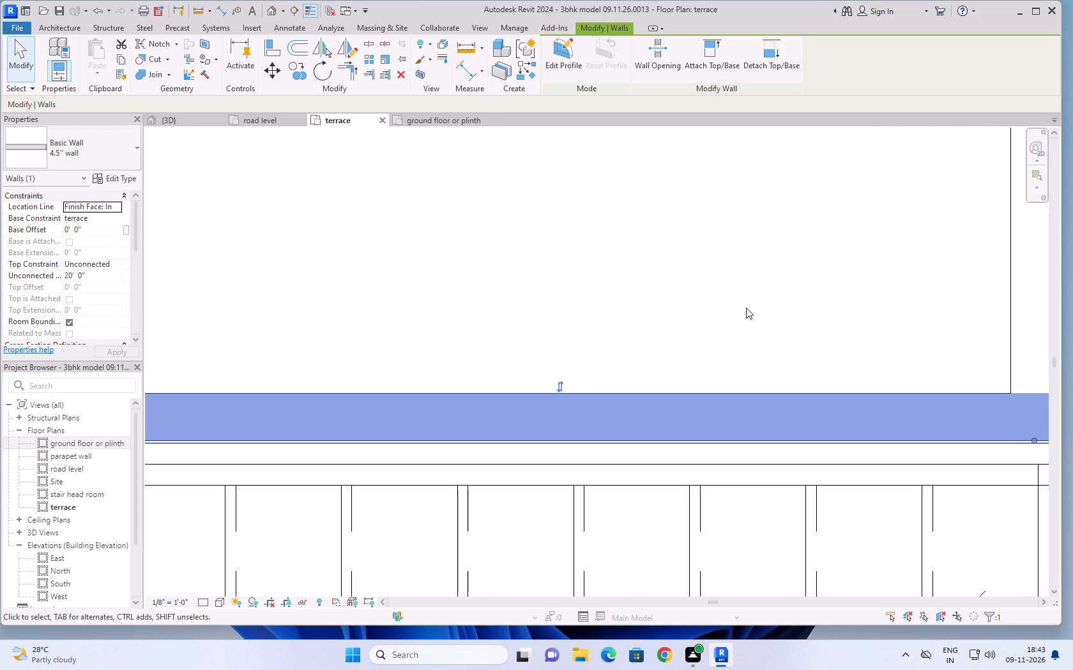
pyautogui.press('Down')
pyautogui.scroll(-3, 746, 303)
pyautogui.click(746, 303)
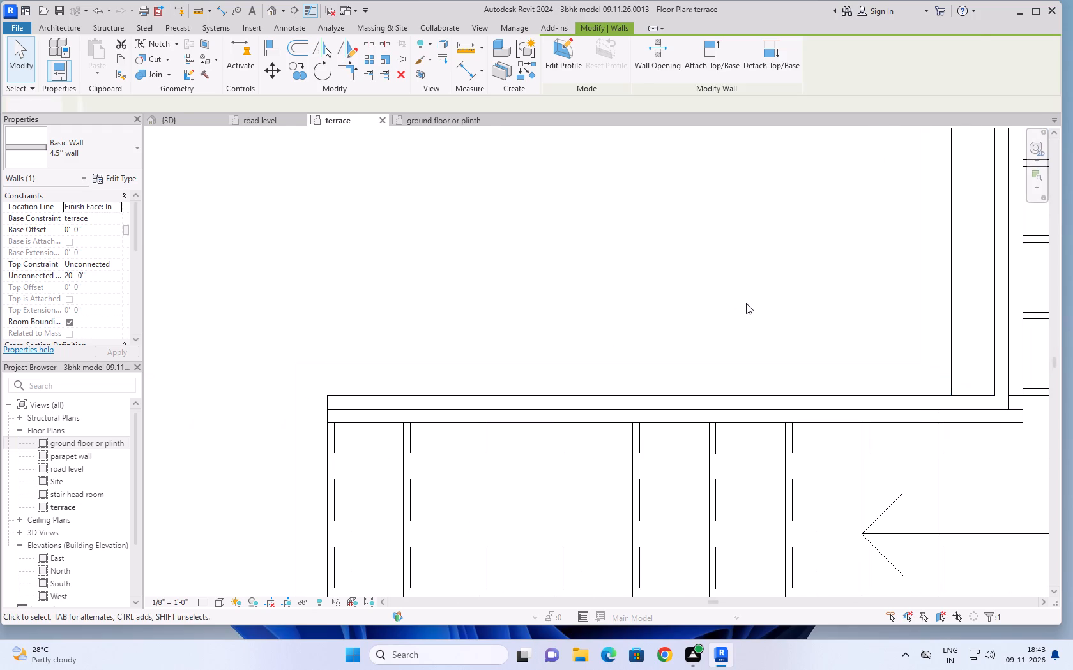
# Move the wall on the upper run's inner side toward the stair until its stair-side face meets the stair's edge.
pyautogui.moveTo(809, 272); pyautogui.dragTo(429, 437, button='middle')
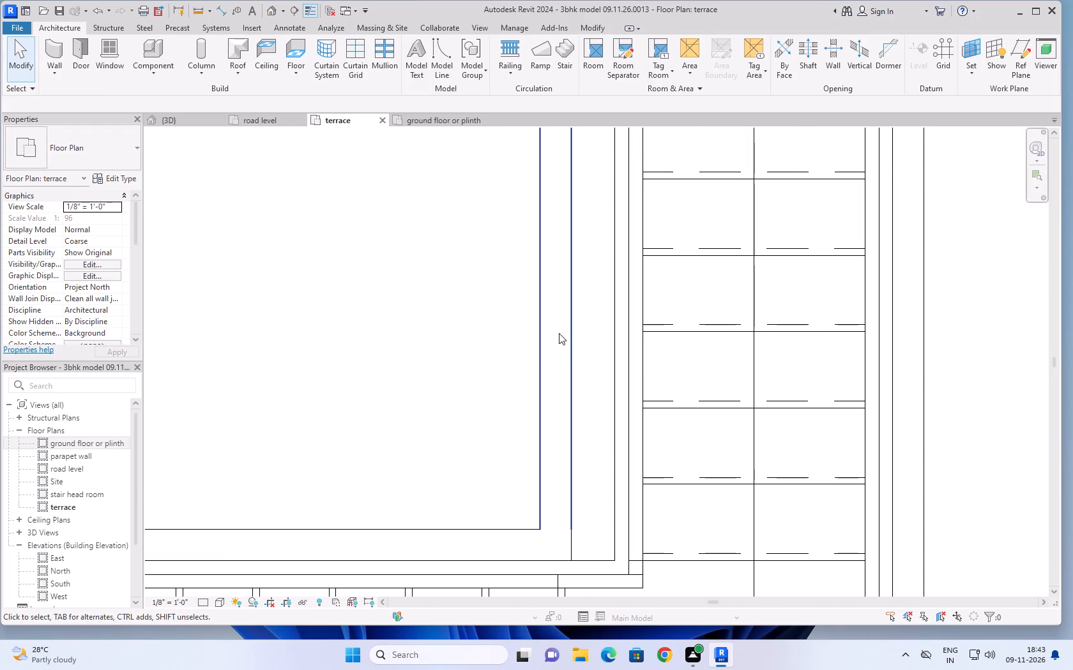
pyautogui.click(570, 317)
pyautogui.scroll(-4, 604, 486)
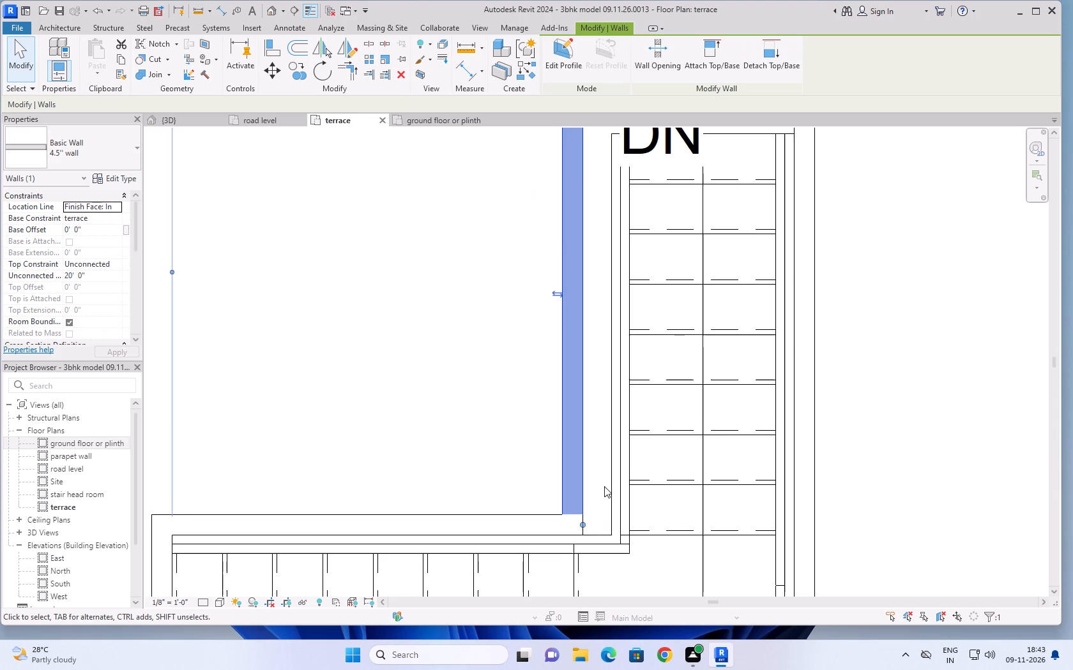
pyautogui.scroll(-4, 604, 486)
pyautogui.press('Right')
pyautogui.press('Right')
pyautogui.press('Right')
pyautogui.press('Right')
pyautogui.scroll(7, 604, 486)
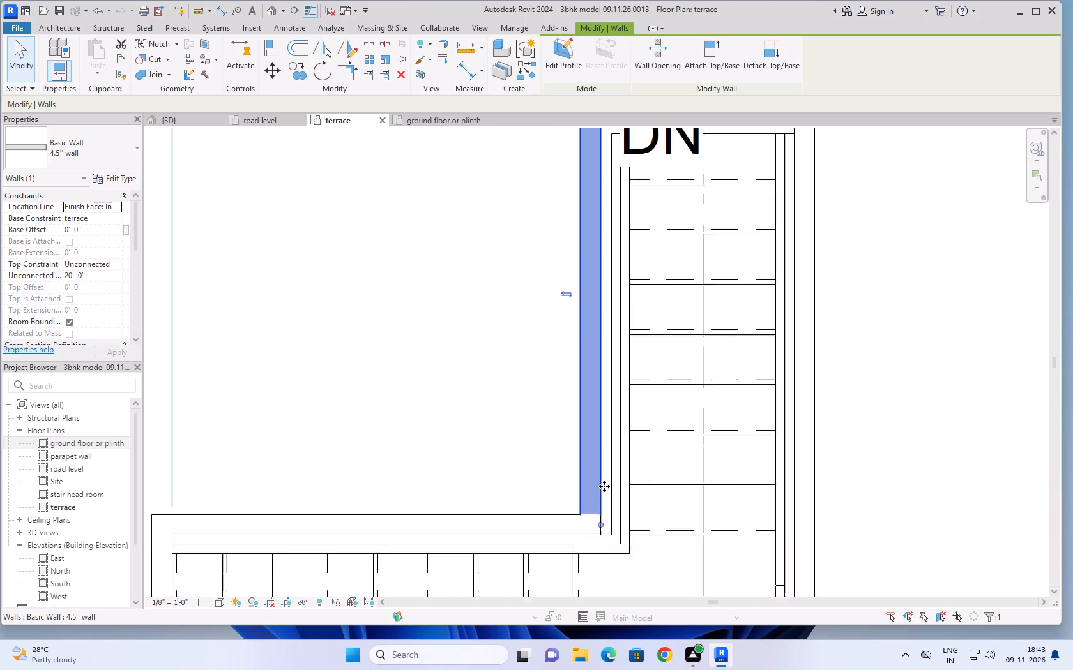
pyautogui.scroll(7, 604, 486)
pyautogui.press('Right')
pyautogui.press('Right')
pyautogui.press('Right')
pyautogui.press('Right')
pyautogui.press('Right')
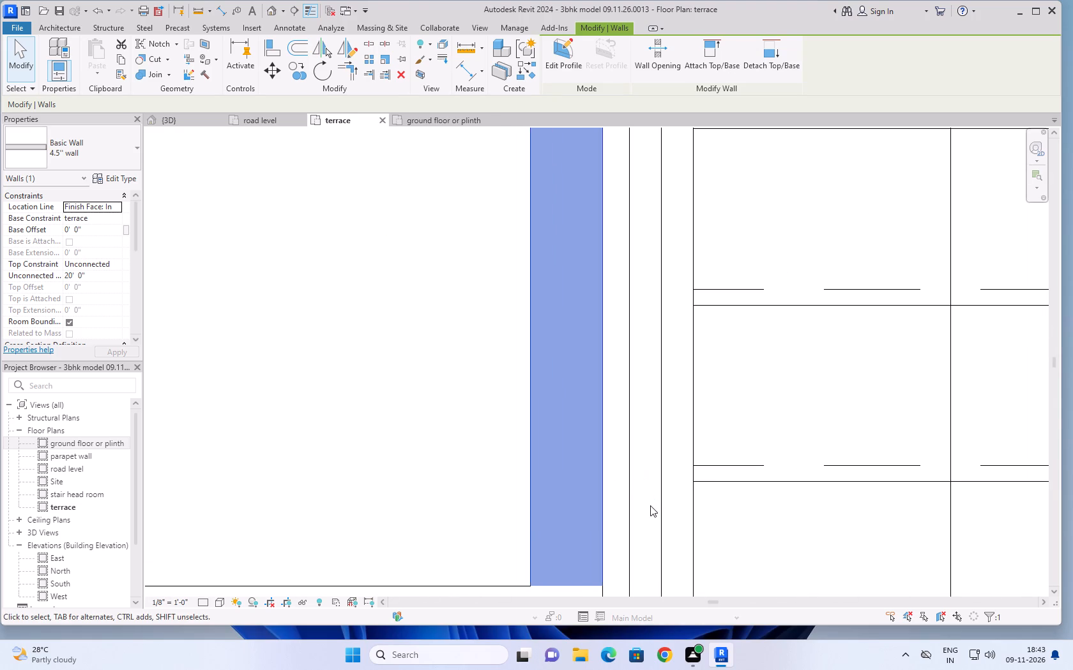
pyautogui.press('Right')
pyautogui.press('Right')
pyautogui.scroll(4, 650, 508)
pyautogui.press('Right')
pyautogui.press('Right')
pyautogui.press('Right')
pyautogui.press('Right')
pyautogui.press('Right')
pyautogui.scroll(5, 650, 508)
pyautogui.press('Right')
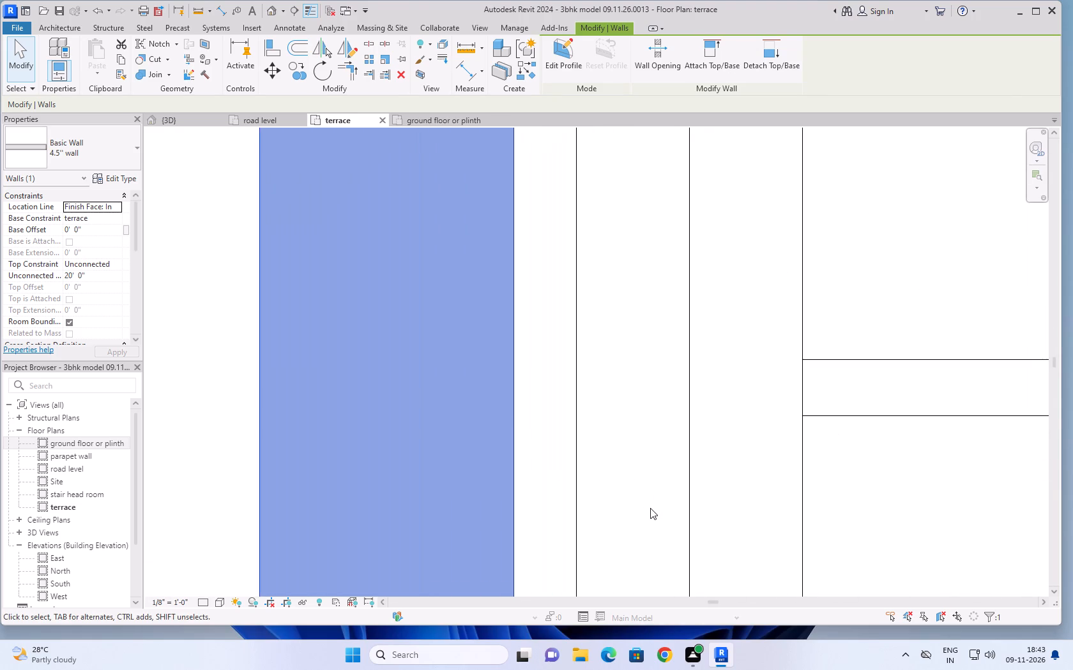
pyautogui.press('Right')
pyautogui.press('Right')
pyautogui.press('Right')
pyautogui.press('Right')
pyautogui.press('Right')
pyautogui.press('Right')
pyautogui.press('Right')
pyautogui.press('Right')
pyautogui.press('Right')
pyautogui.press('Right')
pyautogui.press('Right')
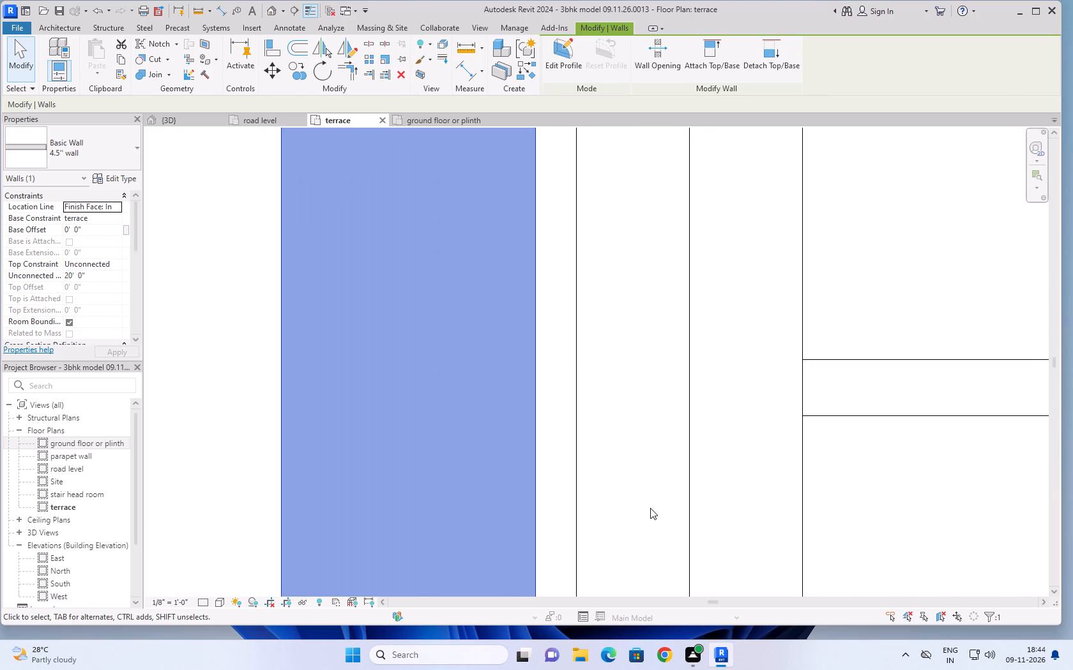
pyautogui.press('Right')
pyautogui.press('Right')
pyautogui.press('Right')
pyautogui.press('Right')
pyautogui.press('Right')
pyautogui.press('Right')
pyautogui.press('Right')
pyautogui.press('Right')
pyautogui.press('Right')
pyautogui.press('Right')
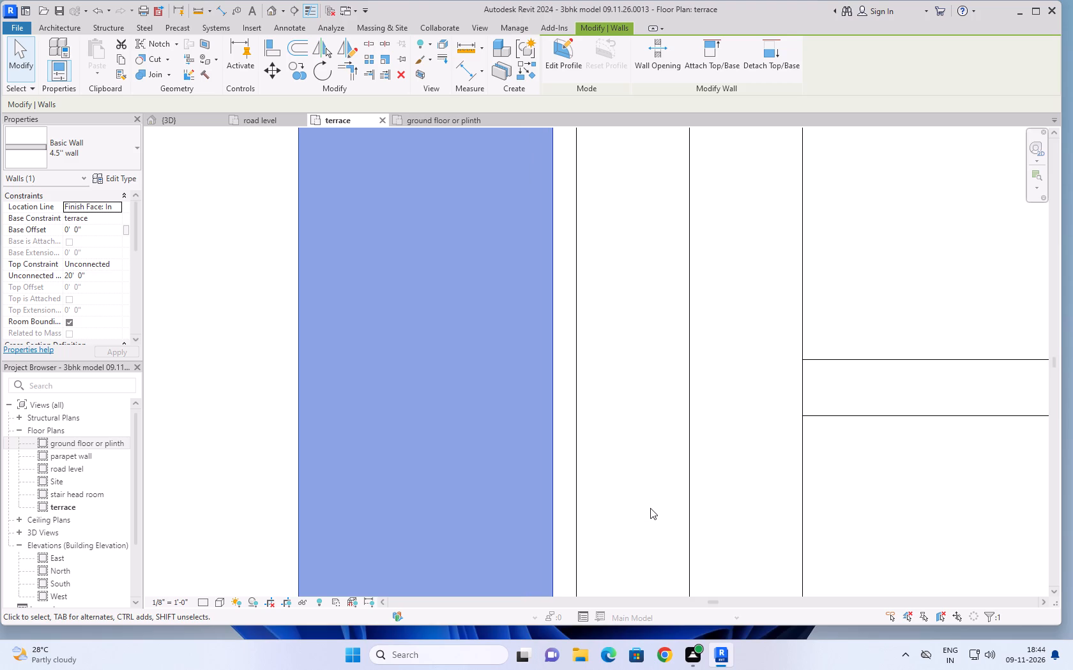
pyautogui.press('Right')
pyautogui.press('Right')
pyautogui.press('Right')
pyautogui.press('Right')
pyautogui.press('Right')
pyautogui.press('Right')
pyautogui.press('Right')
pyautogui.press('Right')
pyautogui.press('Right')
pyautogui.press('Right')
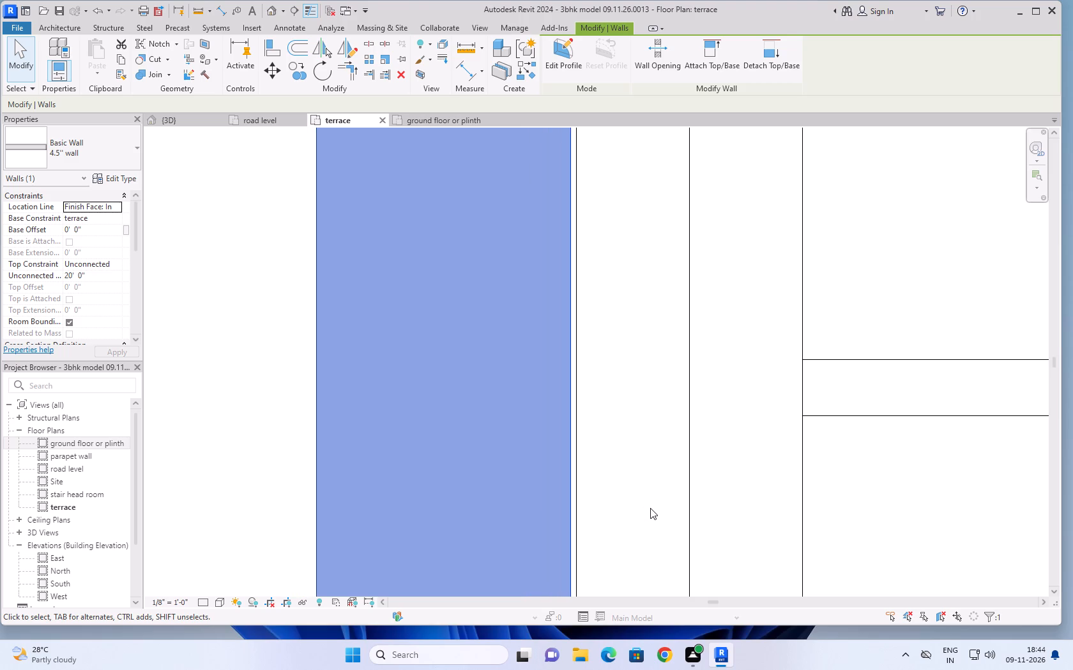
pyautogui.press('Right')
pyautogui.press('Right')
pyautogui.press('Right')
pyautogui.scroll(-3, 650, 508)
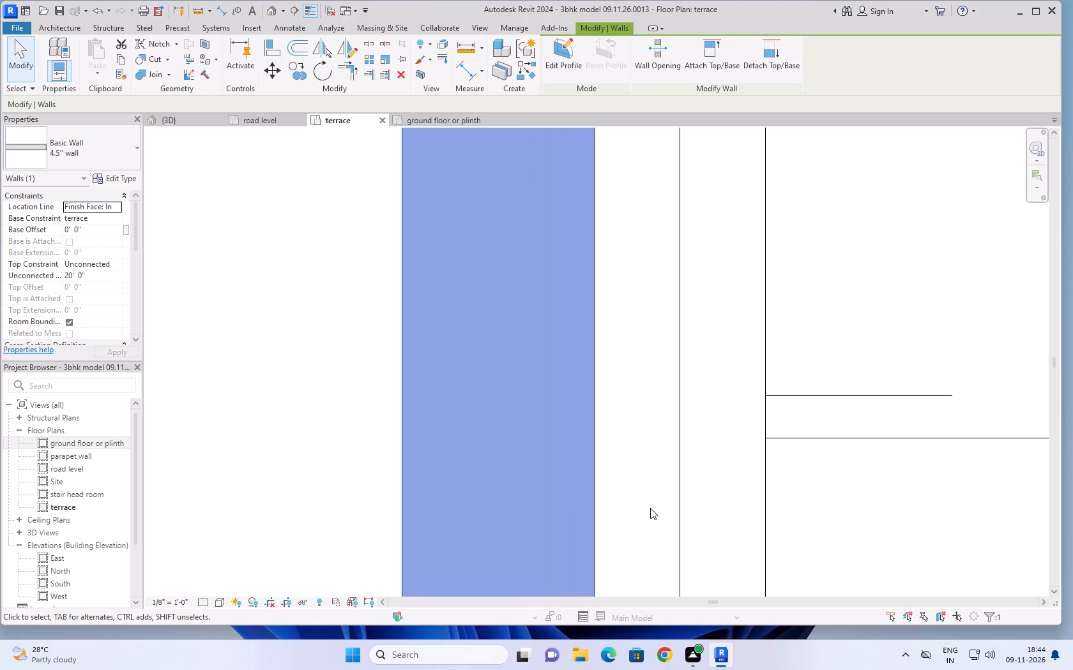
pyautogui.scroll(9, 650, 508)
pyautogui.press('Right')
pyautogui.scroll(-6, 650, 508)
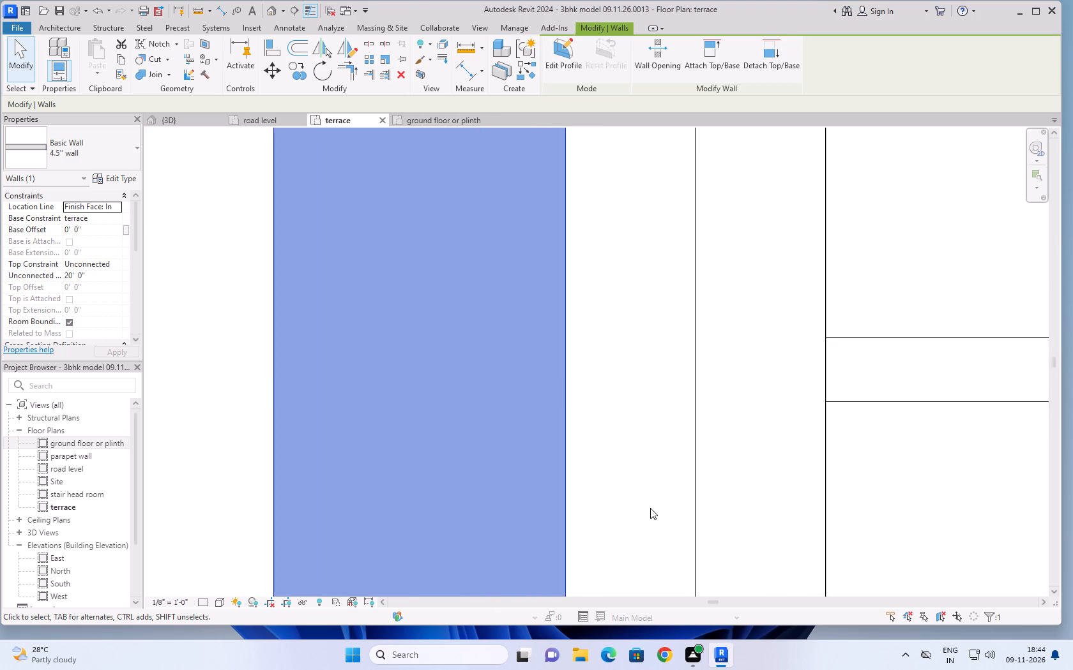
pyautogui.scroll(-5, 650, 508)
pyautogui.scroll(13, 650, 508)
pyautogui.scroll(-4, 650, 508)
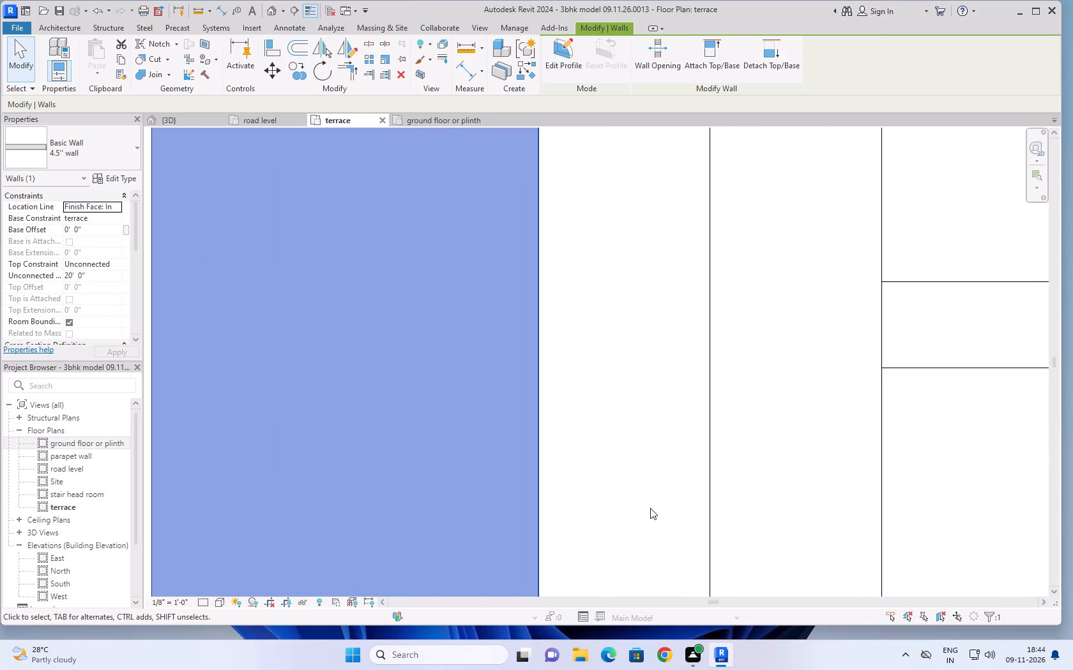
pyautogui.scroll(-20, 650, 508)
pyautogui.scroll(-5, 650, 508)
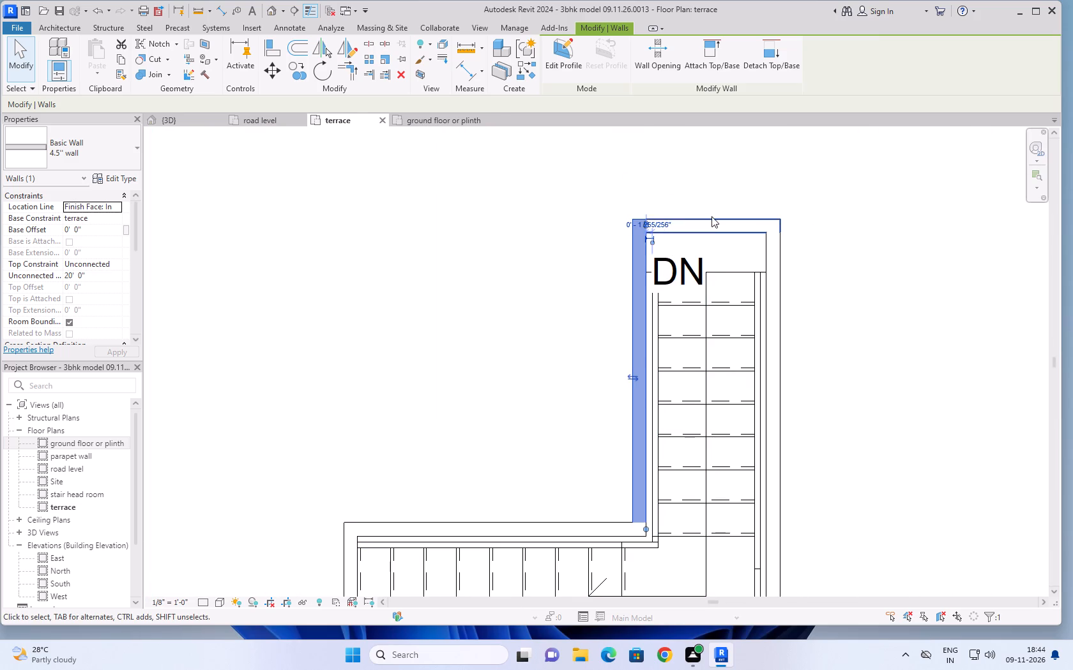
# Move the end wall at the DN end of the upper run inward until its inner face meets the end of the stair.
pyautogui.click(712, 221)
pyautogui.scroll(6, 772, 214)
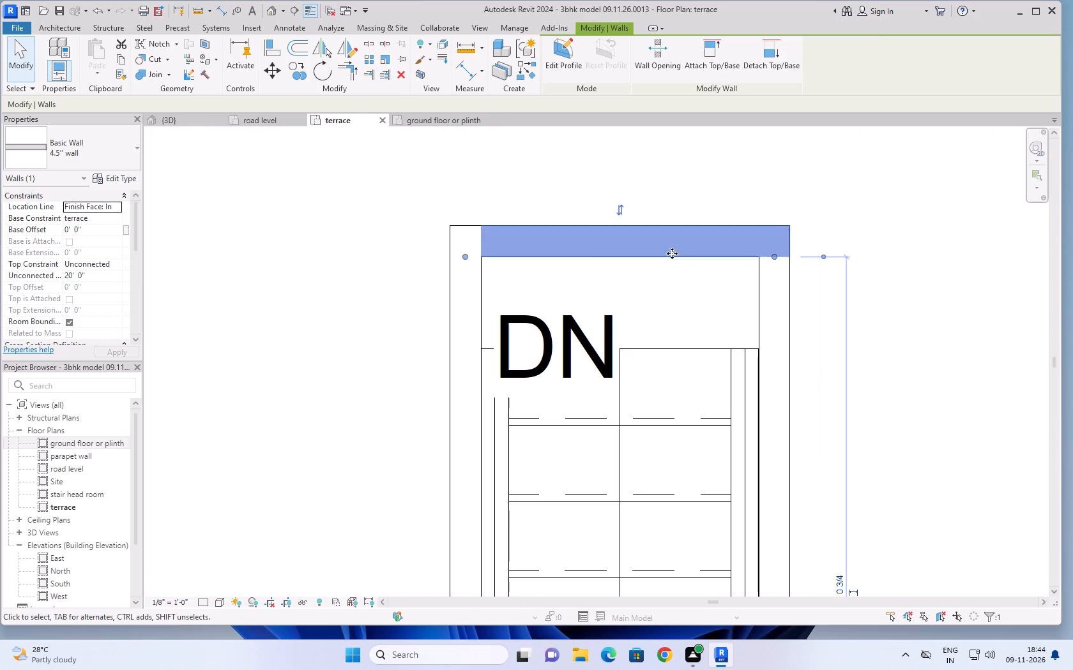
pyautogui.scroll(6, 646, 281)
pyautogui.press('Right')
pyautogui.press('Right')
pyautogui.press('Right')
pyautogui.press('Right')
pyautogui.press('Right')
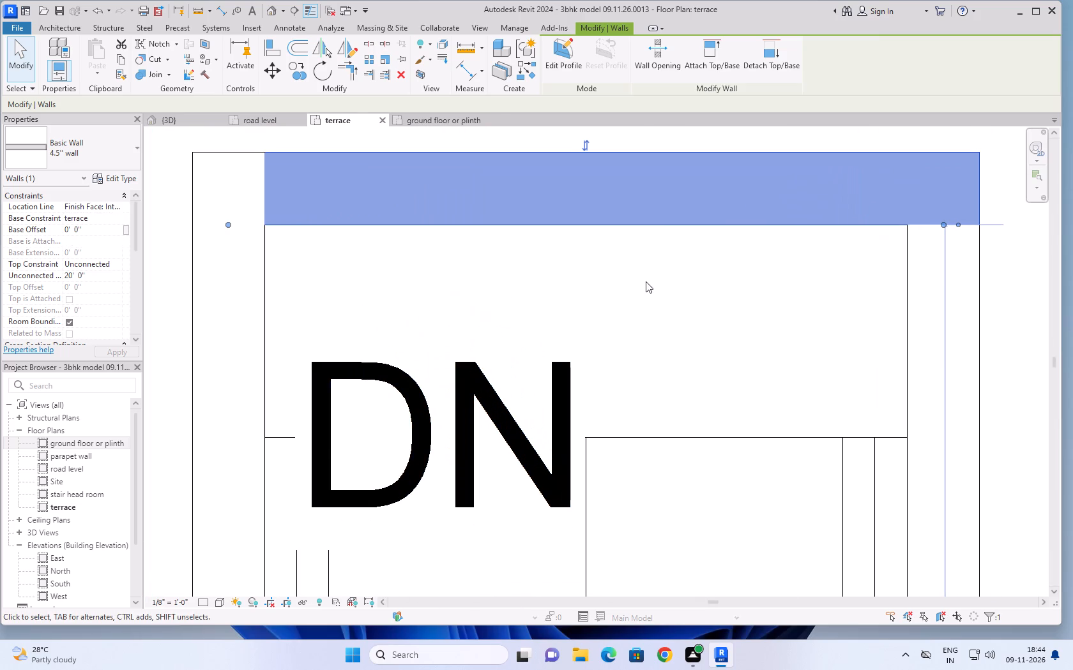
pyautogui.press('Right')
pyautogui.press('Down')
pyautogui.press('Down')
pyautogui.press('Down')
pyautogui.press('Down')
pyautogui.press('Down')
pyautogui.press('Down')
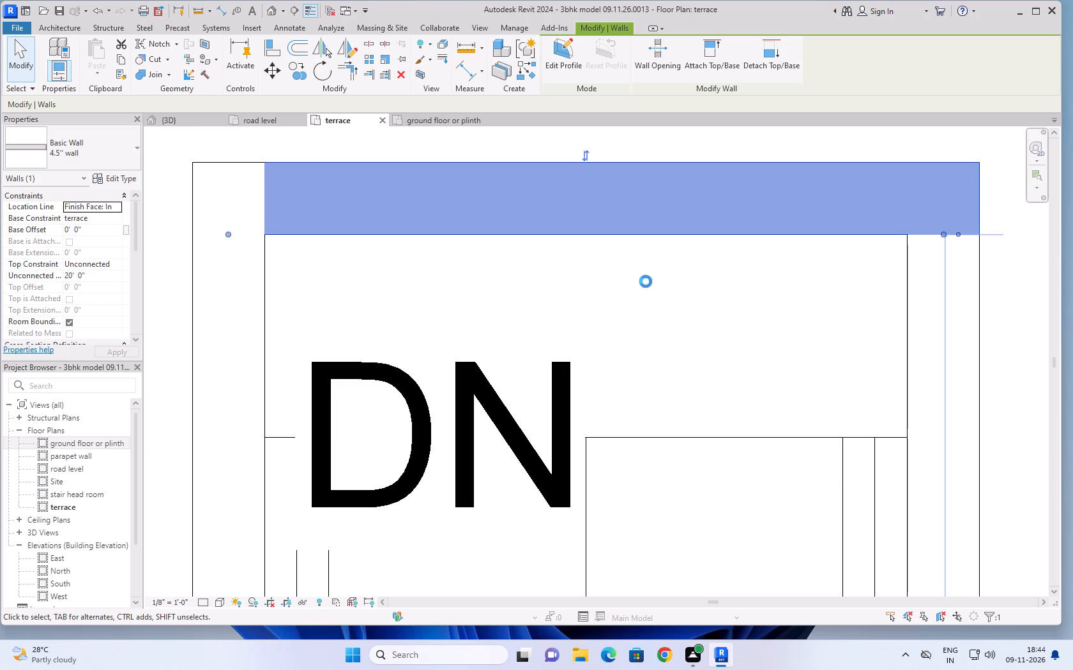
pyautogui.press('Down')
pyautogui.press('Down')
pyautogui.press('Down')
pyautogui.press('Down')
pyautogui.press('Down')
pyautogui.press('Down')
pyautogui.press('Down')
pyautogui.press('Down')
pyautogui.press('Down')
pyautogui.press('Down')
pyautogui.press('Down')
pyautogui.press('Down')
pyautogui.press('Down')
pyautogui.press('Down')
pyautogui.press('Down')
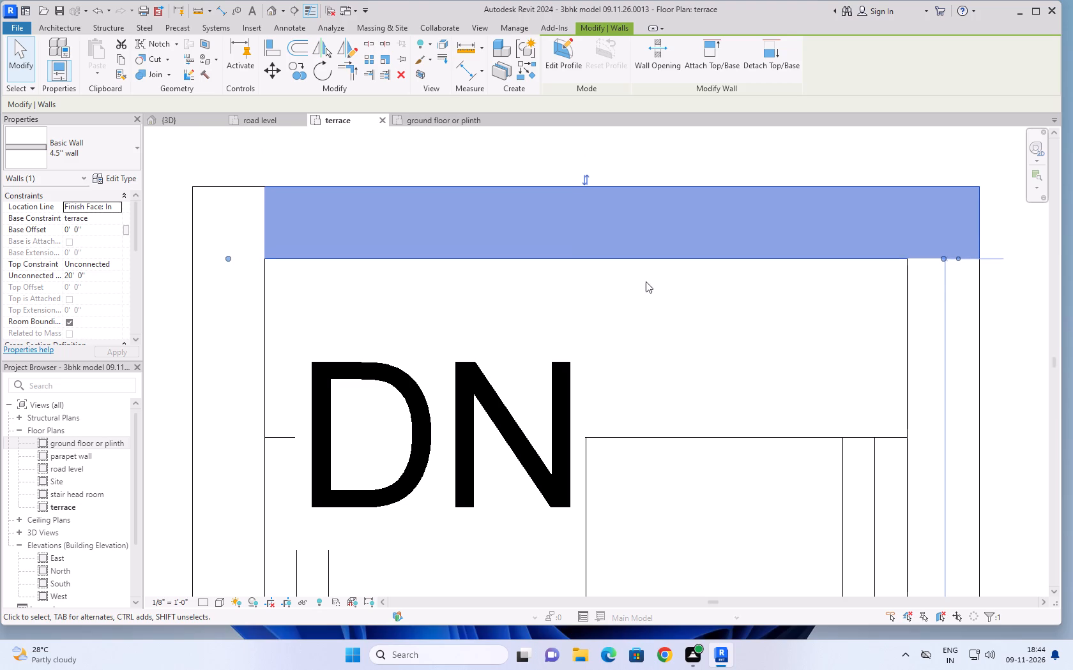
pyautogui.press('Down')
pyautogui.press('Down')
pyautogui.press('Down')
pyautogui.press('Down')
pyautogui.press('Down')
pyautogui.press('Down')
pyautogui.press('Down')
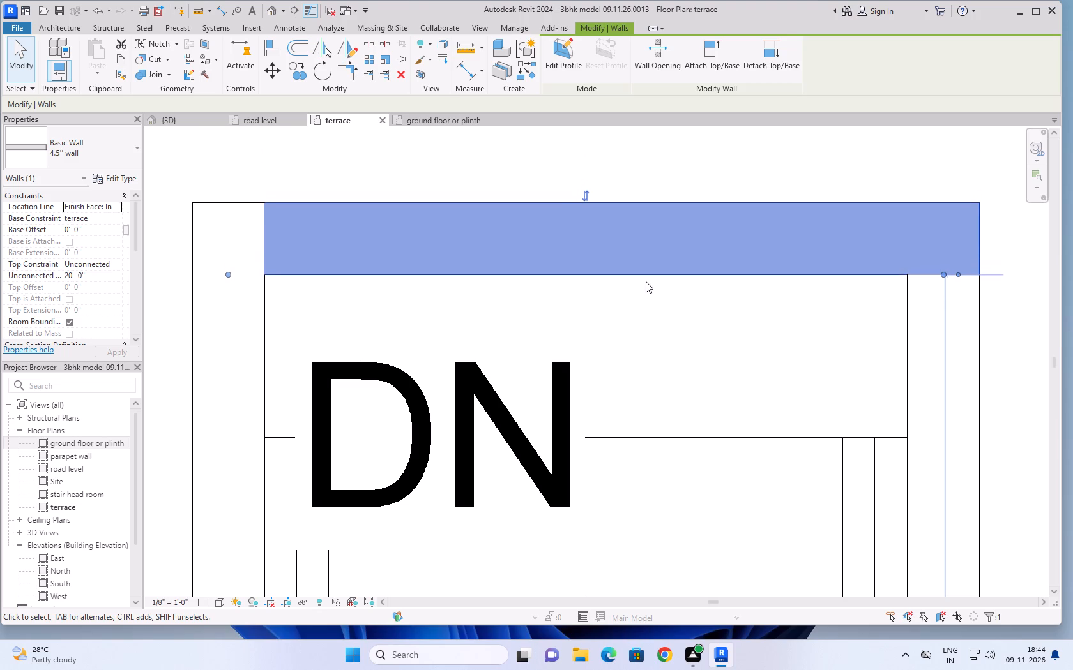
pyautogui.press('Down')
pyautogui.press('Down')
pyautogui.press('Down')
pyautogui.press('Down')
pyautogui.press('Down')
pyautogui.press('Down')
pyautogui.press('Down')
pyautogui.press('Down')
pyautogui.press('Down')
pyautogui.press('Down')
pyautogui.press('Down')
pyautogui.press('Down')
pyautogui.press('Down')
pyautogui.press('Down')
pyautogui.press('Down')
pyautogui.press('Down')
pyautogui.press('Down')
pyautogui.press('Down')
pyautogui.press('Down')
pyautogui.press('Down')
pyautogui.press('Down')
pyautogui.press('Down')
pyautogui.press('Down')
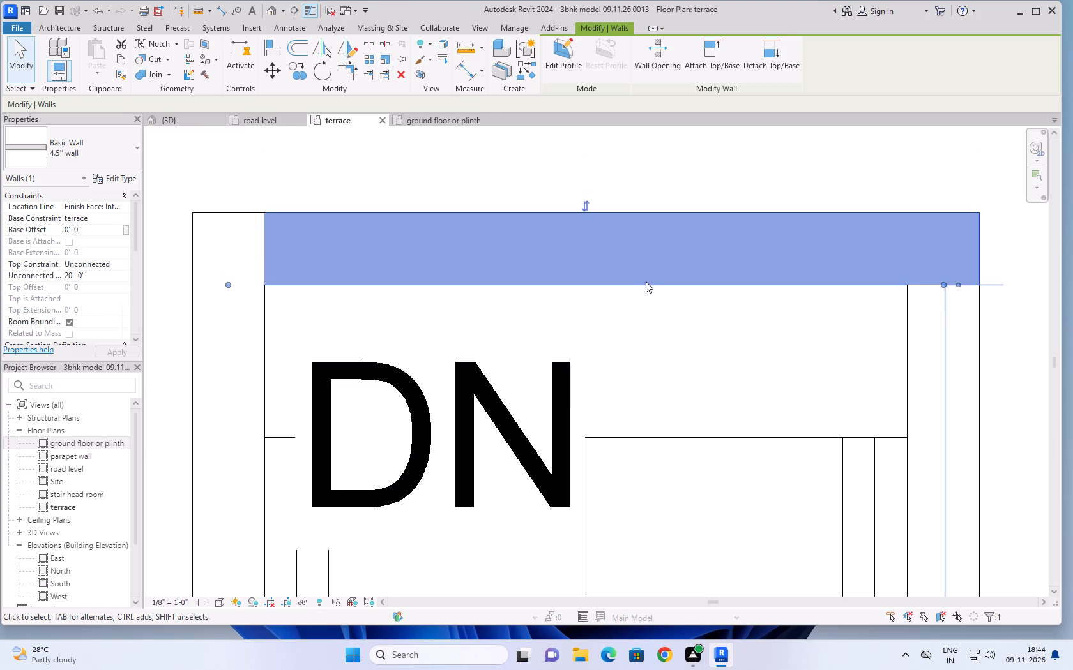
pyautogui.press('Down')
pyautogui.press('Down')
pyautogui.press('Down')
pyautogui.press('Down')
pyautogui.press('Down')
pyautogui.press('Down')
pyautogui.press('Down')
pyautogui.press('Down')
pyautogui.press('Down')
pyautogui.press('Down')
pyautogui.press('Down')
pyautogui.press('Down')
pyautogui.press('Down')
pyautogui.press('Down')
pyautogui.press('Down')
pyautogui.press('Down')
pyautogui.press('Down')
pyautogui.press('Down')
pyautogui.press('Down')
pyautogui.press('Down')
pyautogui.press('Down')
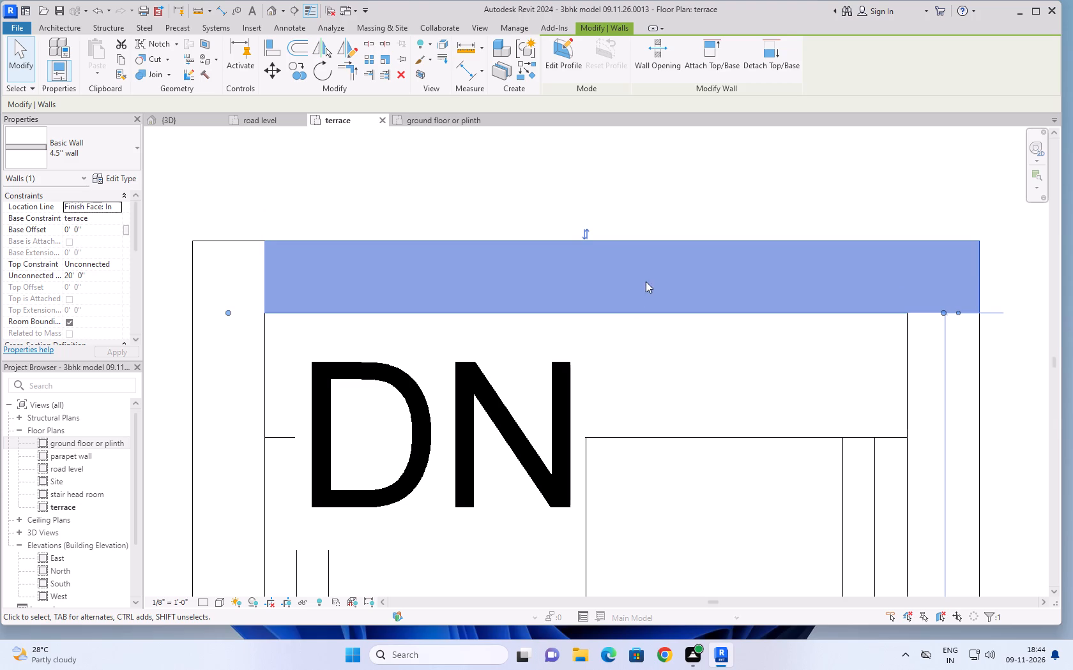
pyautogui.press('Down')
pyautogui.press('Down')
pyautogui.press('Down')
pyautogui.press('Down')
pyautogui.press('Down')
pyautogui.press('Down')
pyautogui.press('Down')
pyautogui.press('Down')
pyautogui.press('Down')
pyautogui.press('Down')
pyautogui.press('Down')
pyautogui.press('Down')
pyautogui.press('Down')
pyautogui.press('Down')
pyautogui.press('Down')
pyautogui.press('Down')
pyautogui.press('Down')
pyautogui.press('Down')
pyautogui.press('Down')
pyautogui.press('Down')
pyautogui.press('Down')
pyautogui.press('Down')
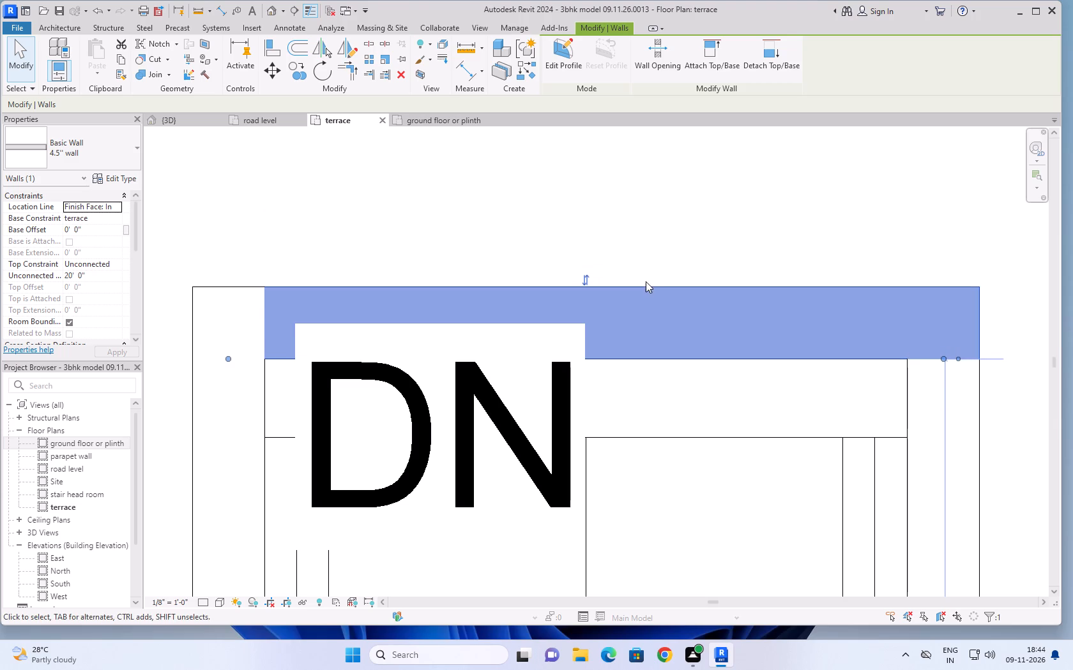
pyautogui.press('Down')
pyautogui.press('Down')
pyautogui.press('Down')
pyautogui.press('Down')
pyautogui.press('Down')
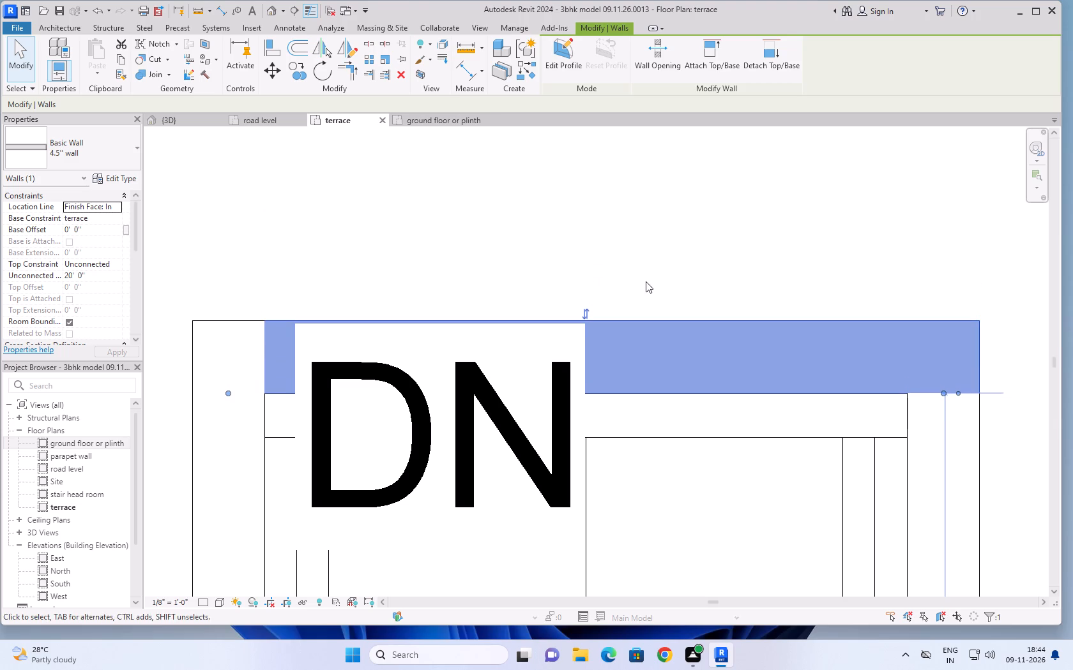
pyautogui.press('Down')
pyautogui.press('Down')
pyautogui.press('Down')
pyautogui.press('Down')
pyautogui.press('Down')
pyautogui.press('Down')
pyautogui.press('Down')
pyautogui.press('Down')
pyautogui.press('Down')
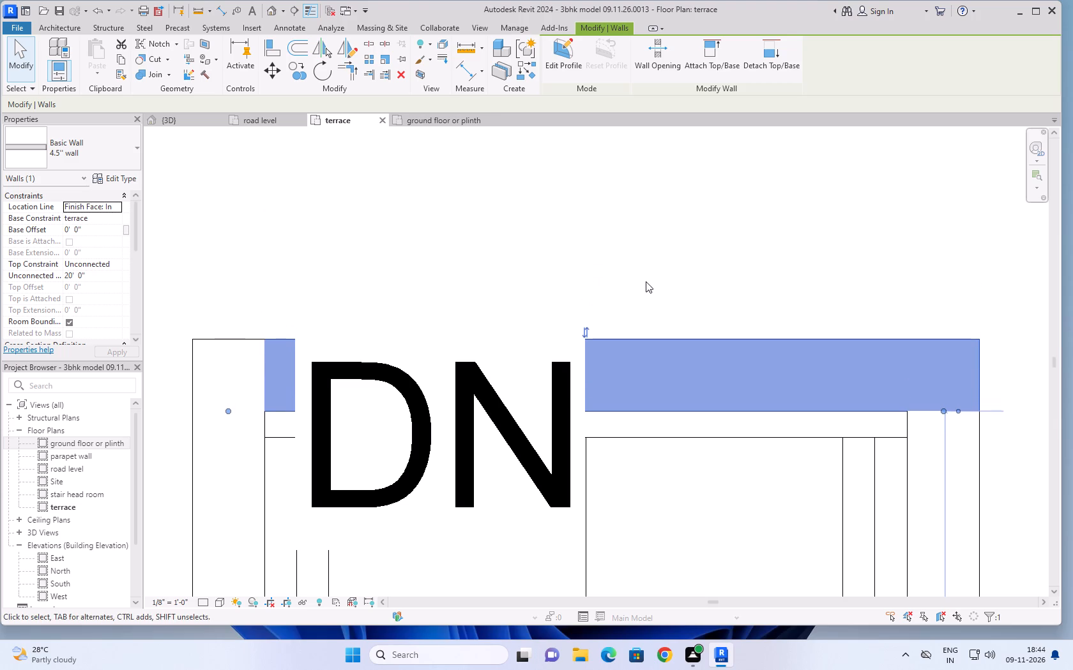
pyautogui.press('Down')
pyautogui.press('Down')
pyautogui.press('Down')
pyautogui.press('Down')
pyautogui.press('Down')
pyautogui.press('Down')
pyautogui.press('Down')
pyautogui.press('Down')
pyautogui.press('Down')
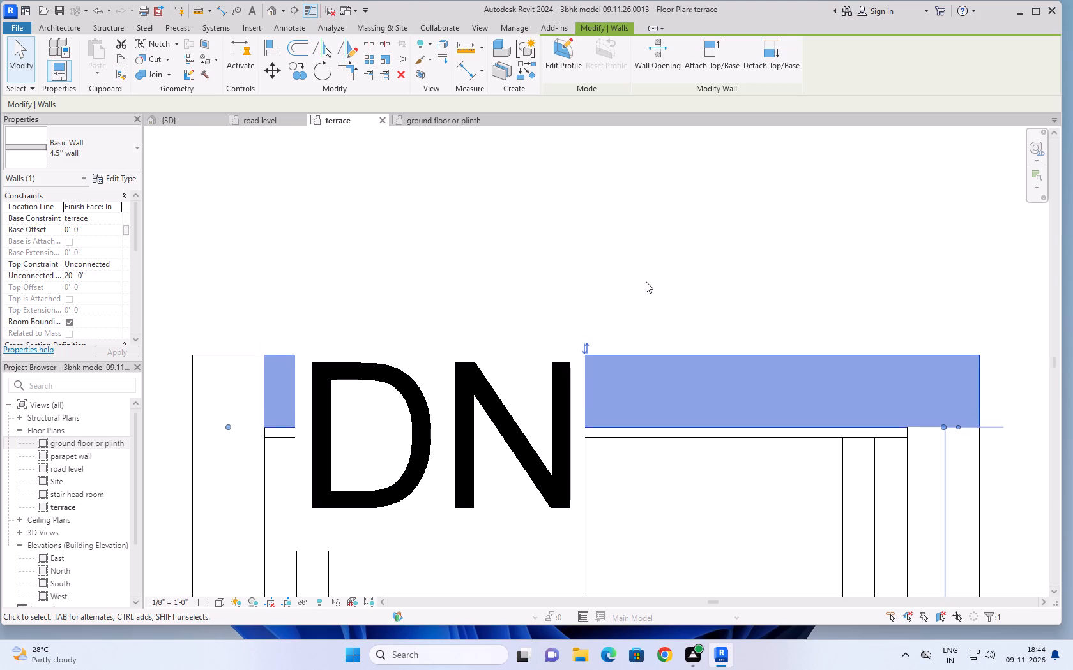
pyautogui.press('Down')
pyautogui.press('Up')
pyautogui.press('Down')
pyautogui.press('Down')
pyautogui.press('Down')
pyautogui.press('Down')
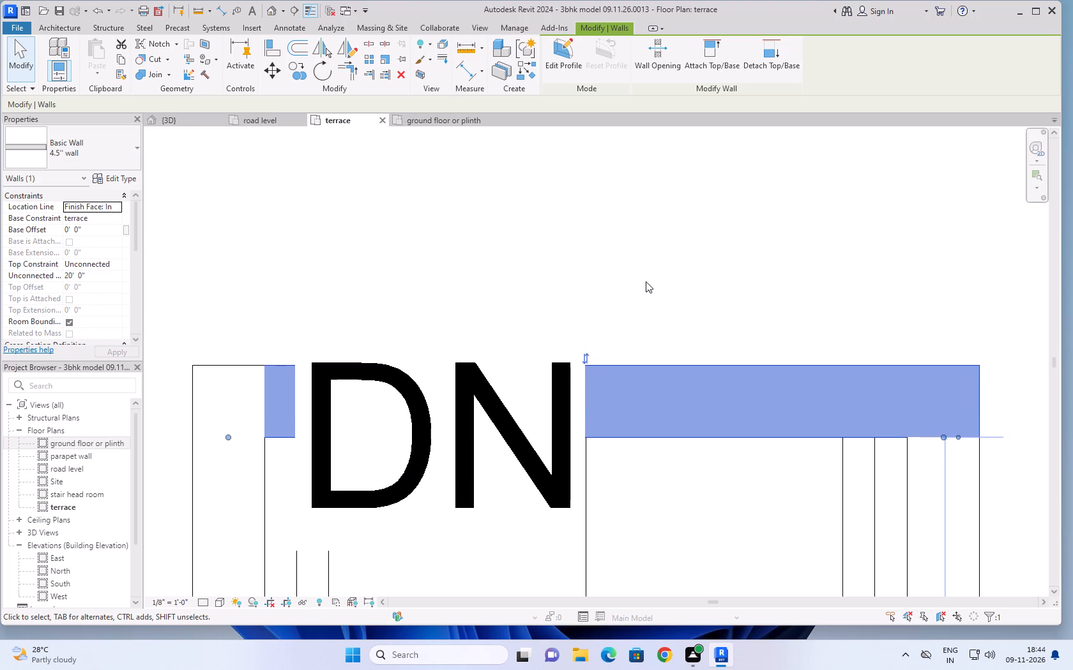
pyautogui.scroll(5, 646, 281)
pyautogui.scroll(-6, 666, 246)
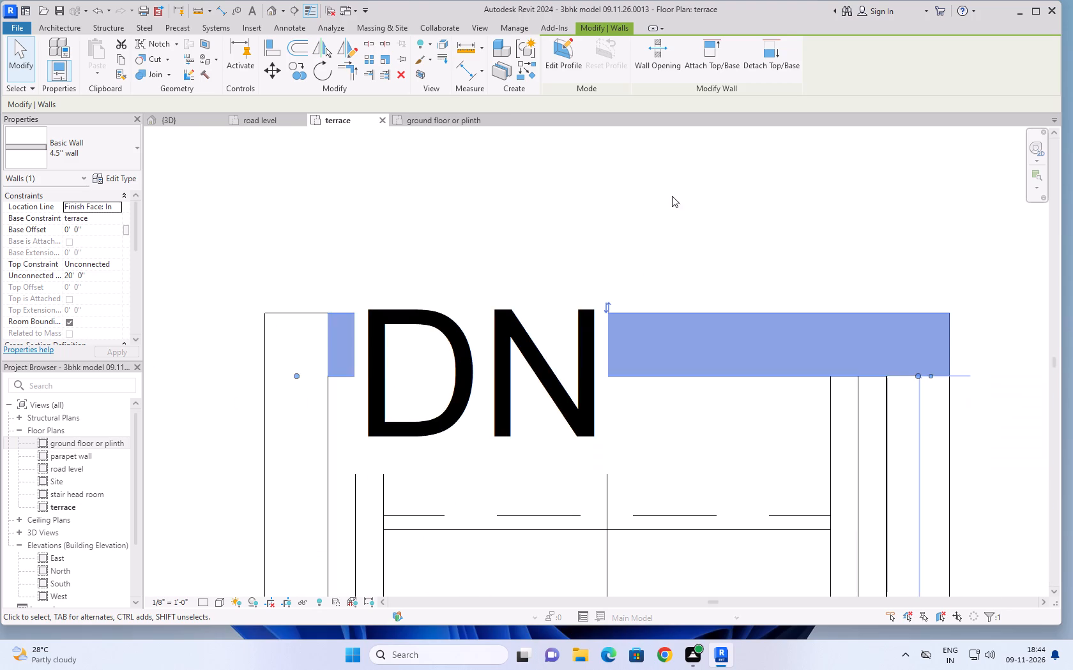
pyautogui.scroll(8, 671, 437)
pyautogui.scroll(-10, 661, 378)
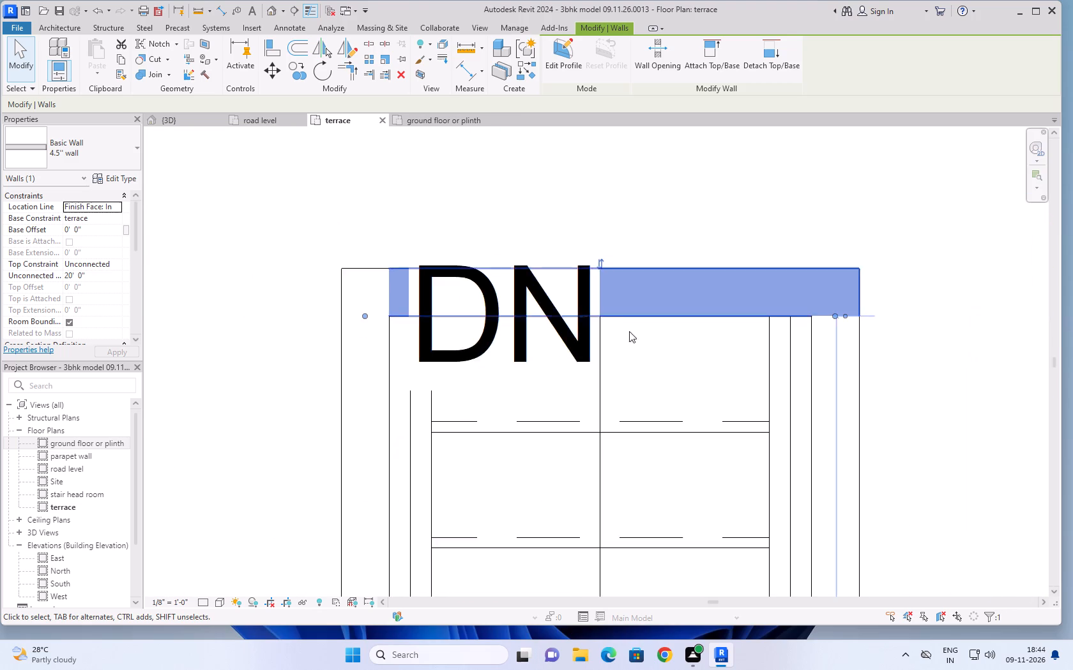
pyautogui.scroll(-5, 629, 353)
pyautogui.scroll(-5, 798, 338)
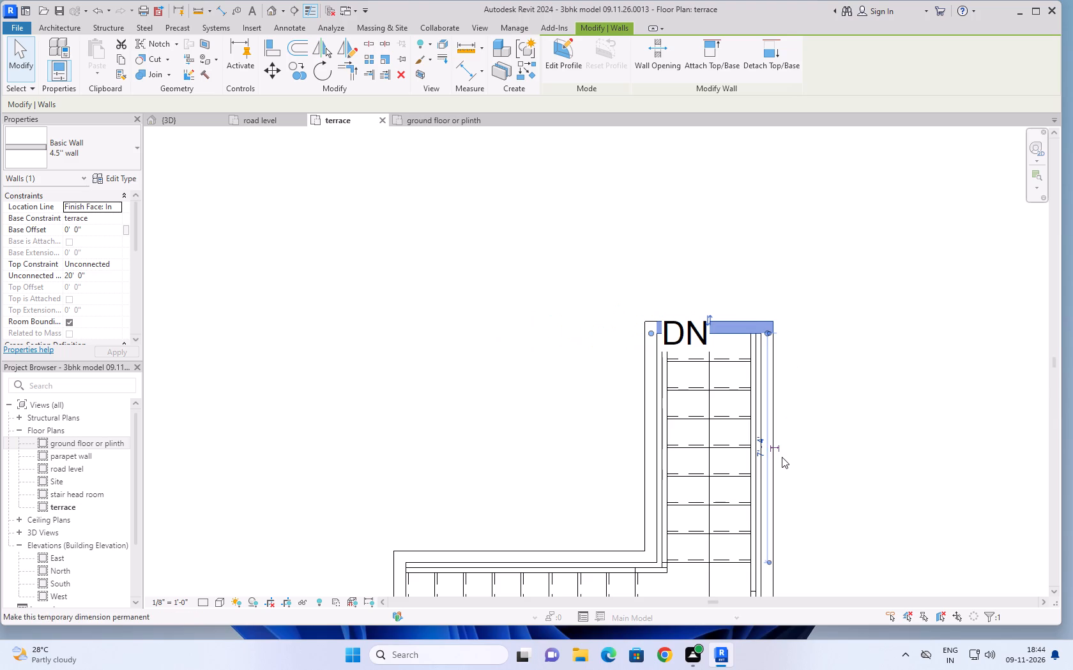
# Make the temporary dimension along the upper run's outer side wall permanent.
pyautogui.click(782, 457)
pyautogui.scroll(-5, 829, 432)
pyautogui.scroll(9, 847, 496)
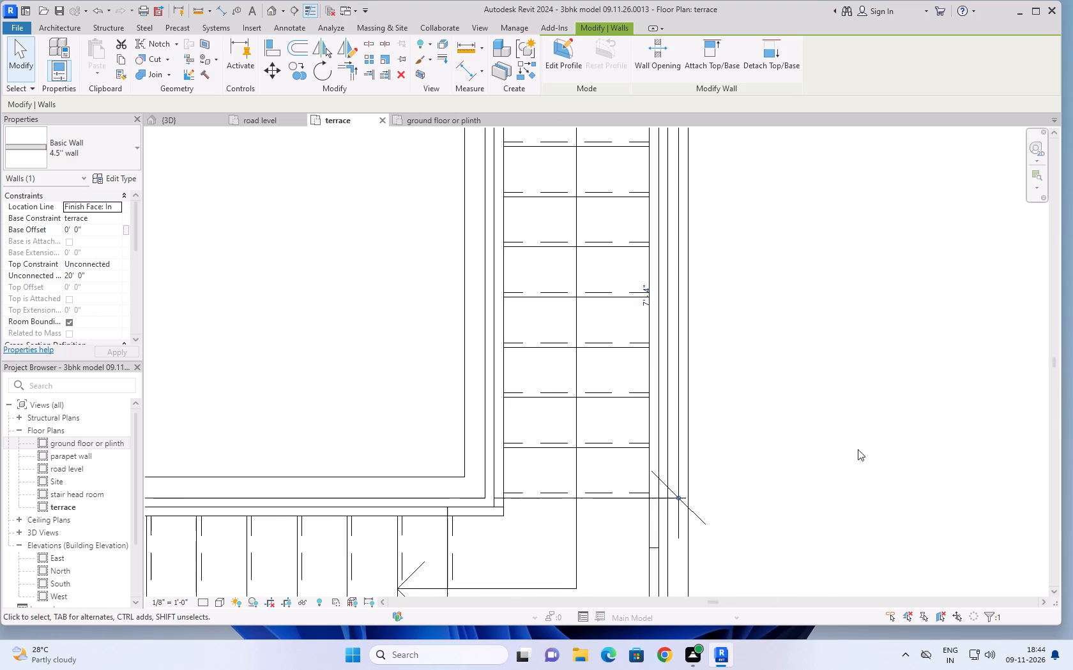
pyautogui.click(864, 383)
pyautogui.scroll(-5, 744, 285)
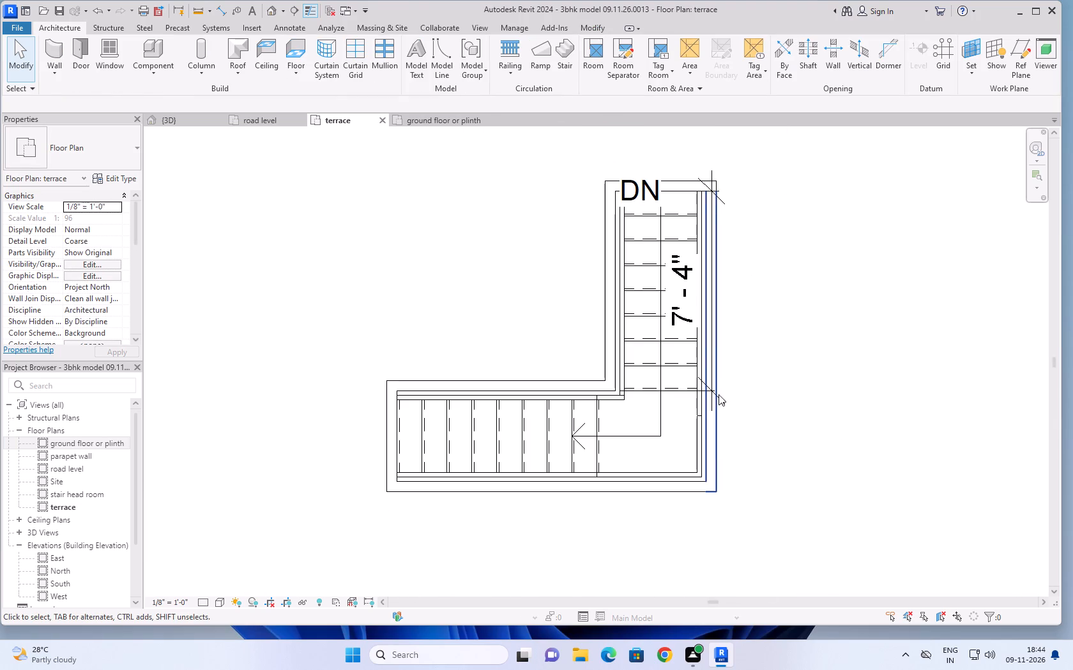
# Check the fit of the stair walls in the terrace plan, the 3D view and the ground floor plan.
pyautogui.click(713, 437)
pyautogui.scroll(4, 708, 443)
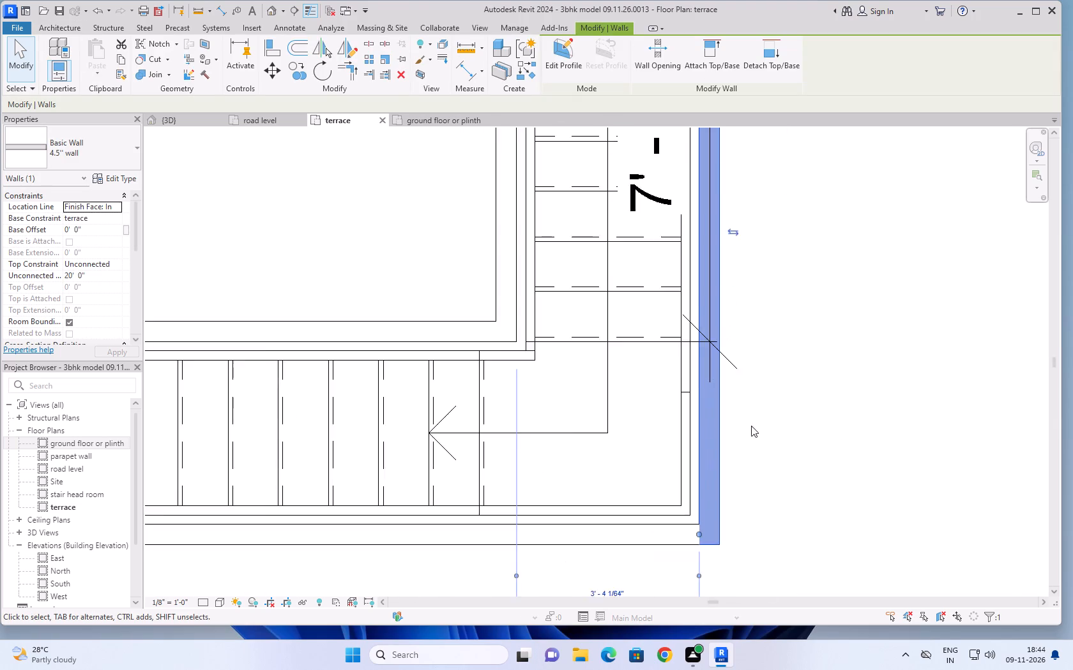
pyautogui.scroll(3, 751, 426)
pyautogui.scroll(-11, 819, 330)
pyautogui.click(845, 416)
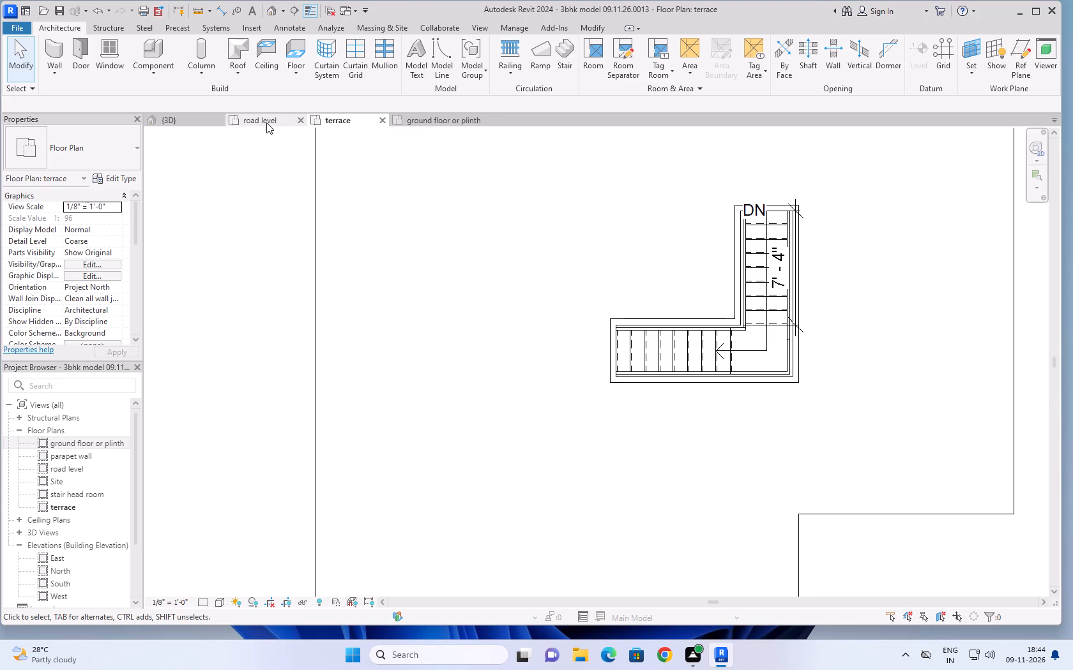
pyautogui.click(194, 123)
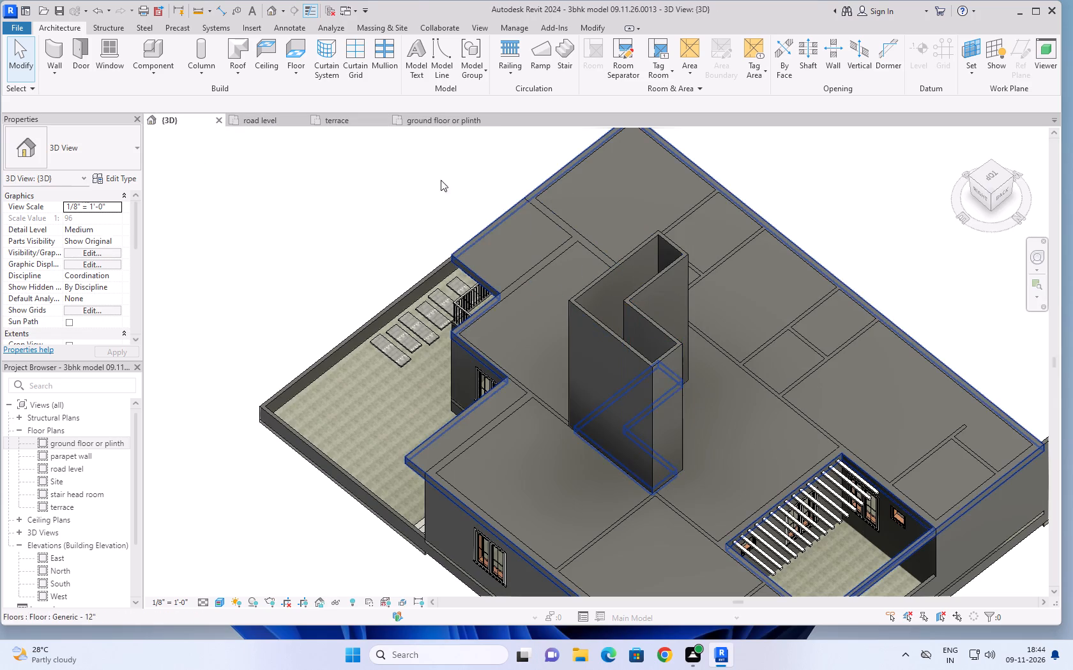
pyautogui.click(453, 123)
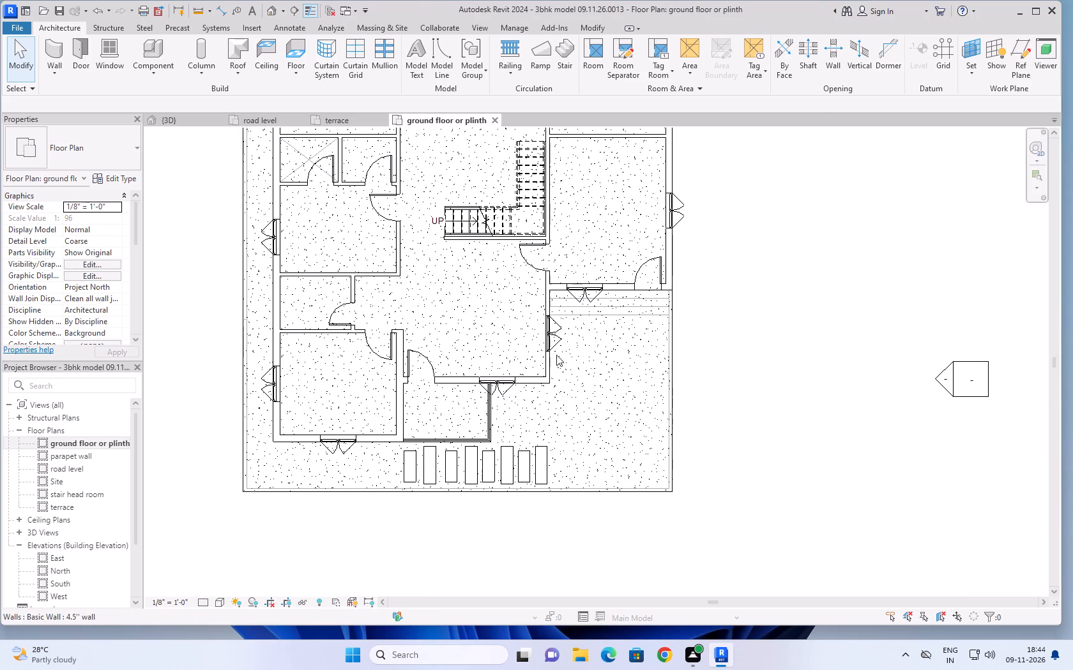
pyautogui.click(323, 120)
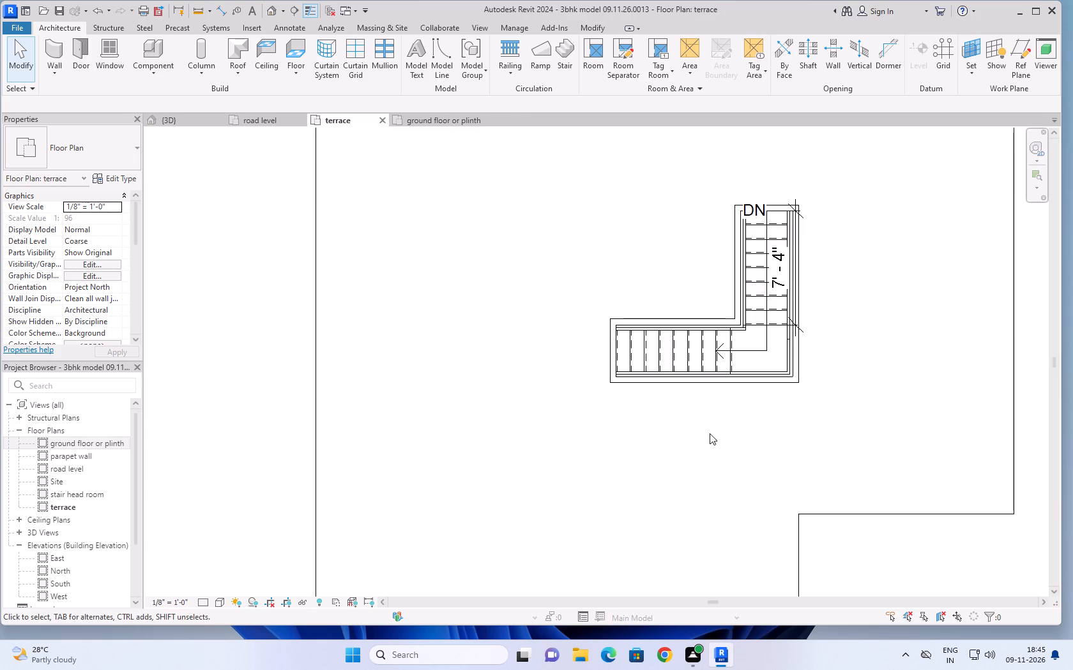
# Inspect the constraints of the walls around the stair opening one by one in the terrace plan.
pyautogui.click(718, 382)
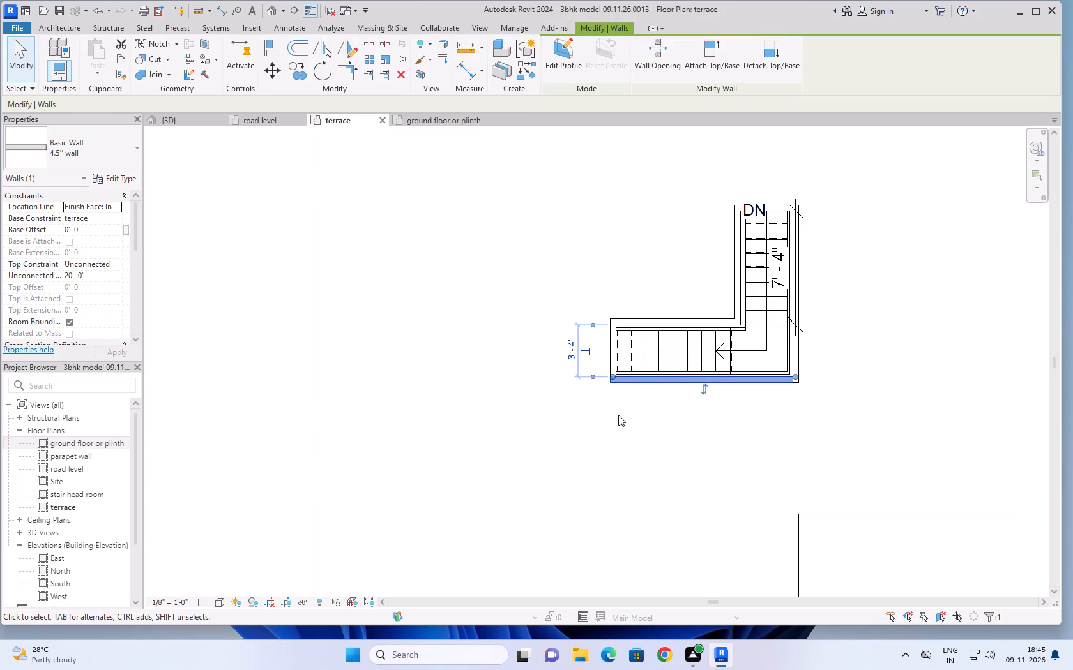
pyautogui.click(611, 354)
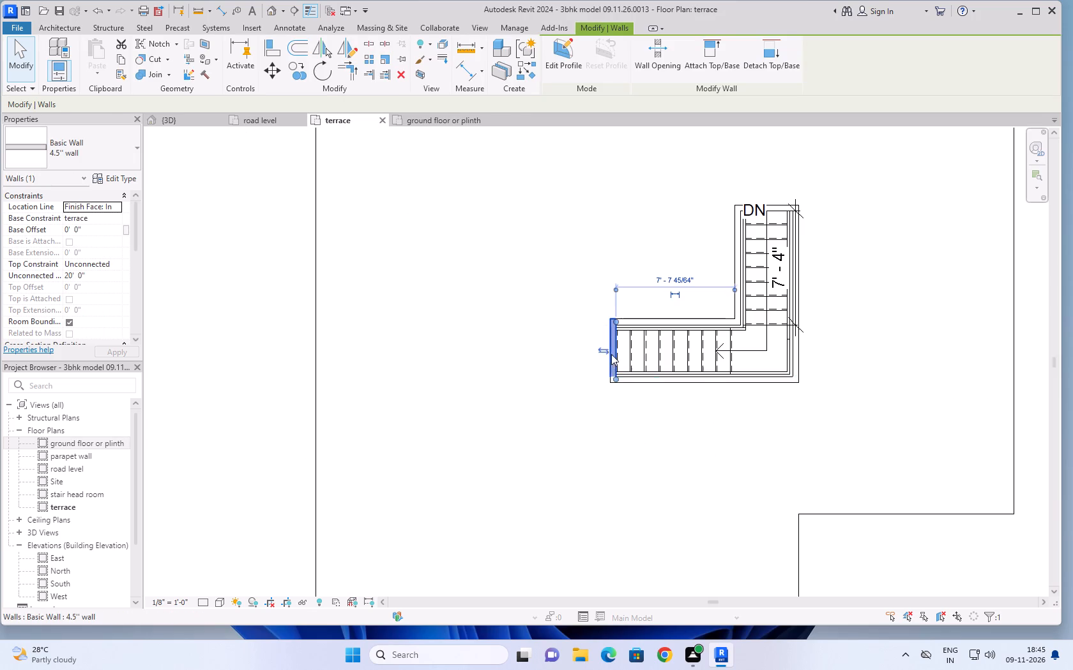
pyautogui.click(648, 322)
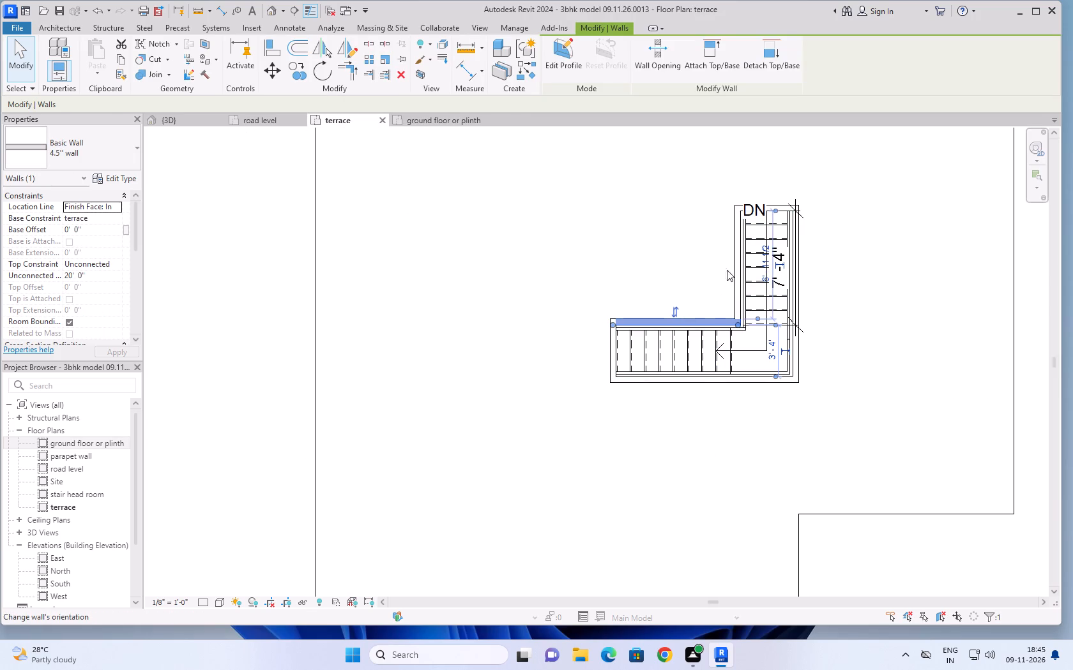
pyautogui.click(735, 262)
pyautogui.click(776, 206)
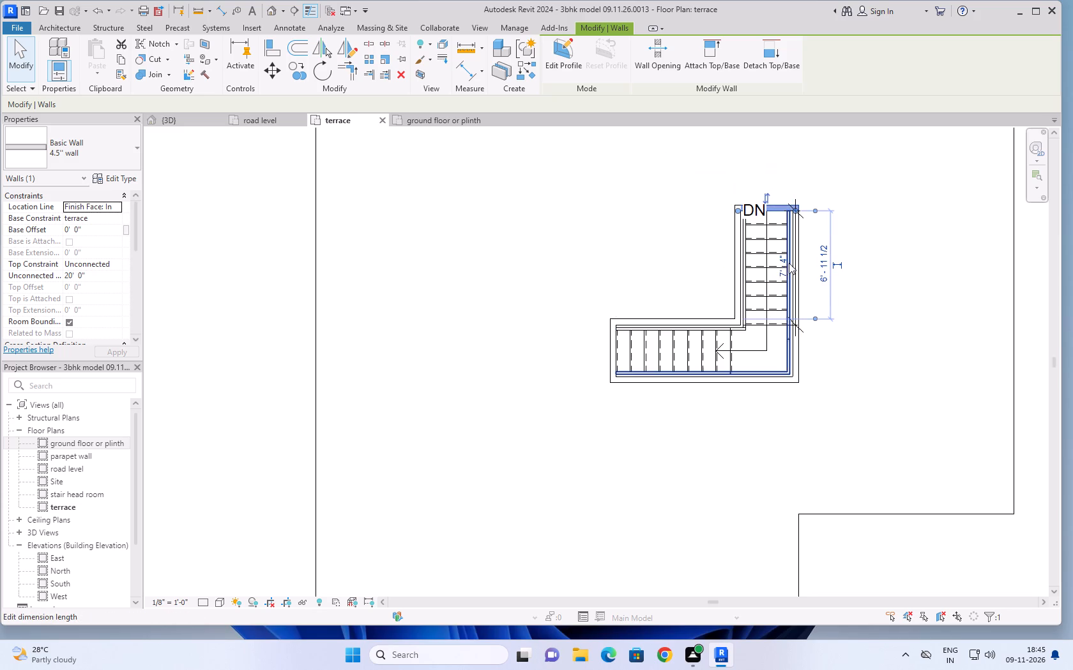
pyautogui.click(797, 302)
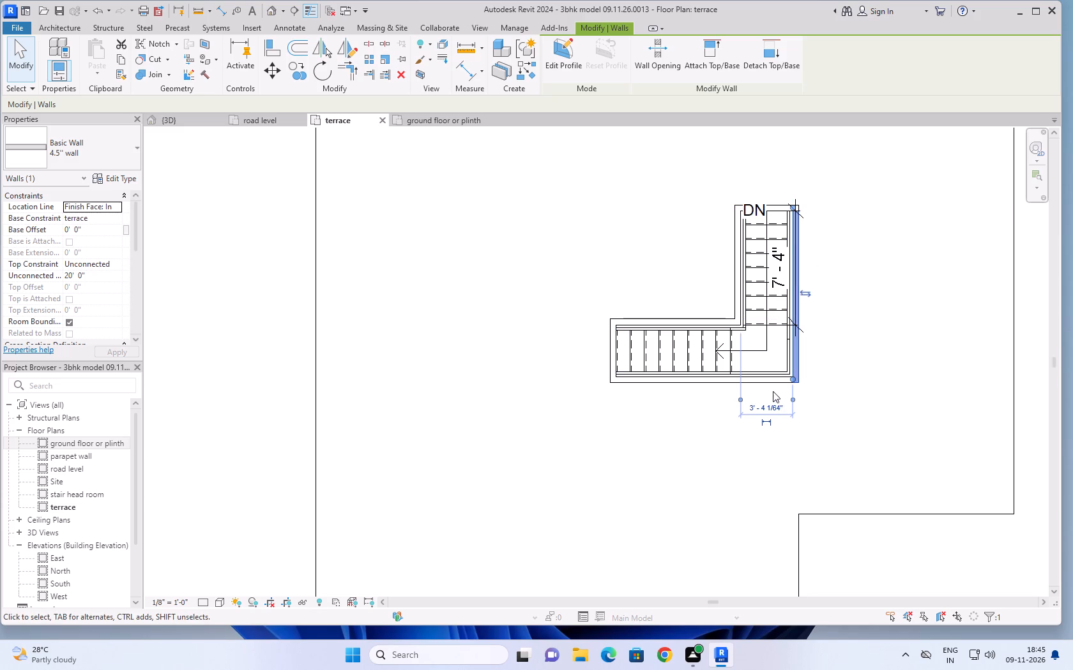
pyautogui.click(766, 382)
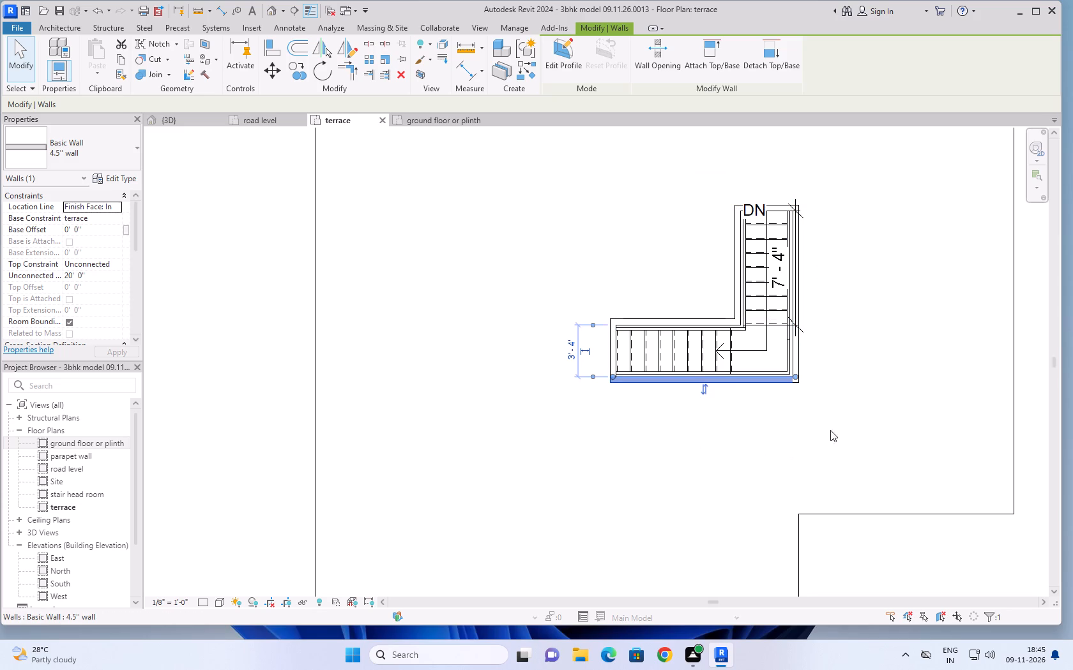
pyautogui.click(798, 355)
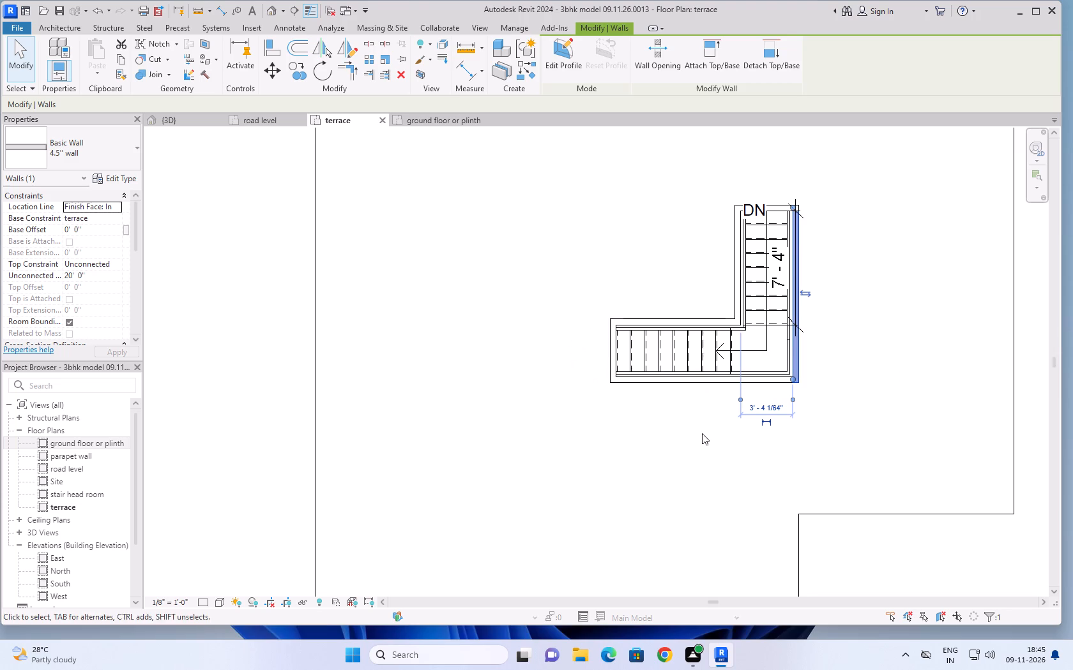
pyautogui.click(613, 362)
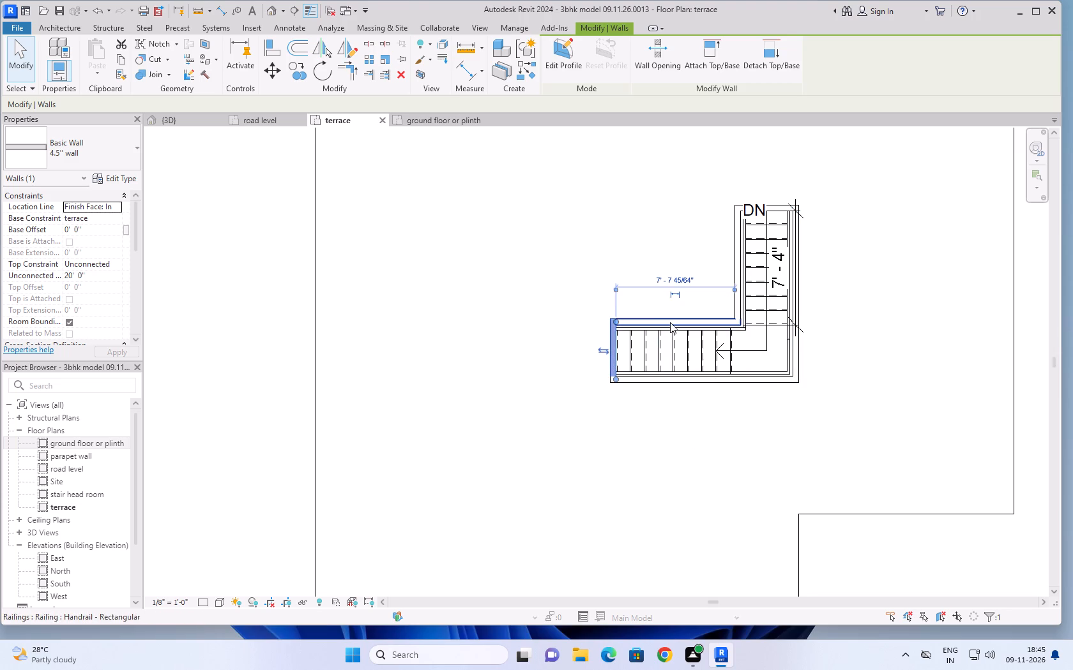
pyautogui.click(670, 322)
pyautogui.click(739, 287)
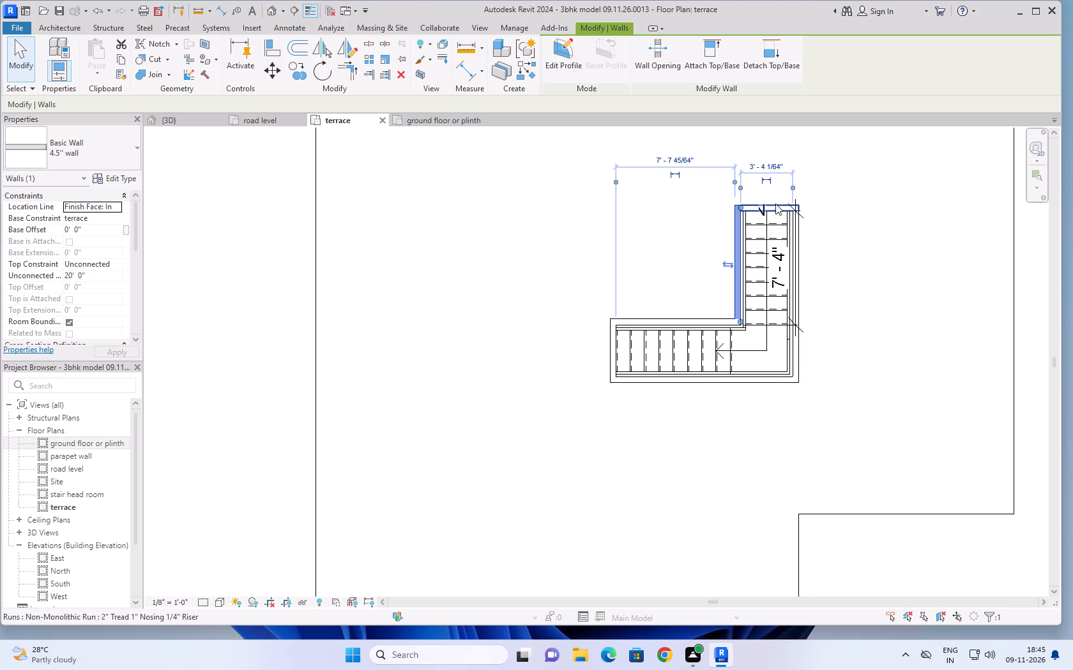
# Set the top constraint of the end wall at the upper run's DN end to Up to level: stair head room.
pyautogui.click(775, 204)
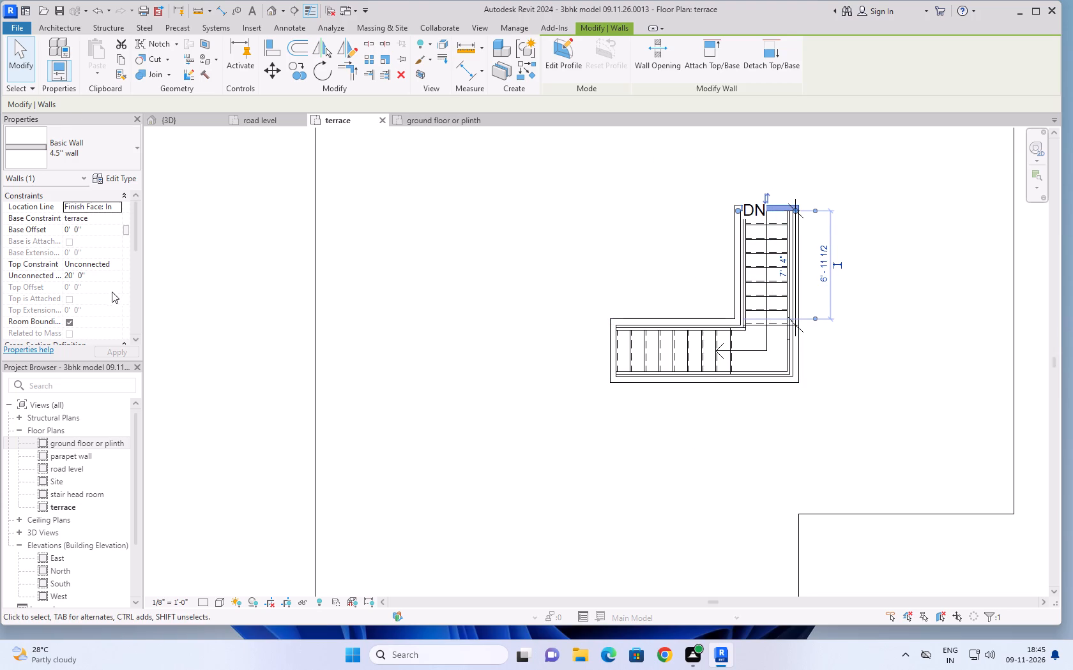
pyautogui.click(119, 267)
pyautogui.click(121, 326)
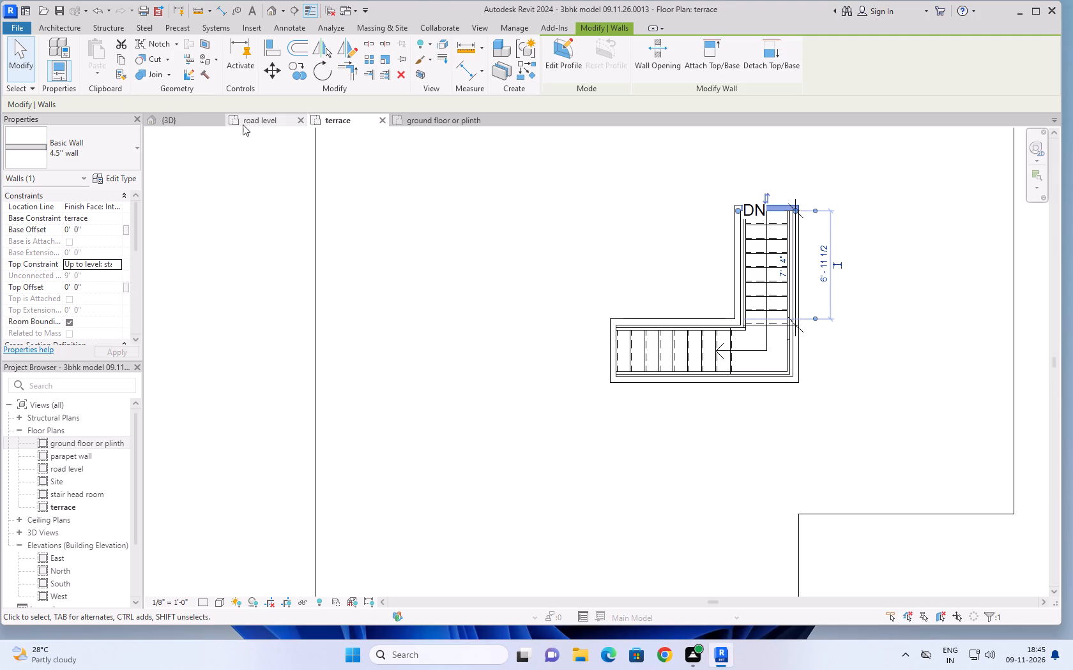
# In the 3D view, set the top constraint of the upper run's outer and inner side walls to Up to level: stair head room.
pyautogui.click(186, 125)
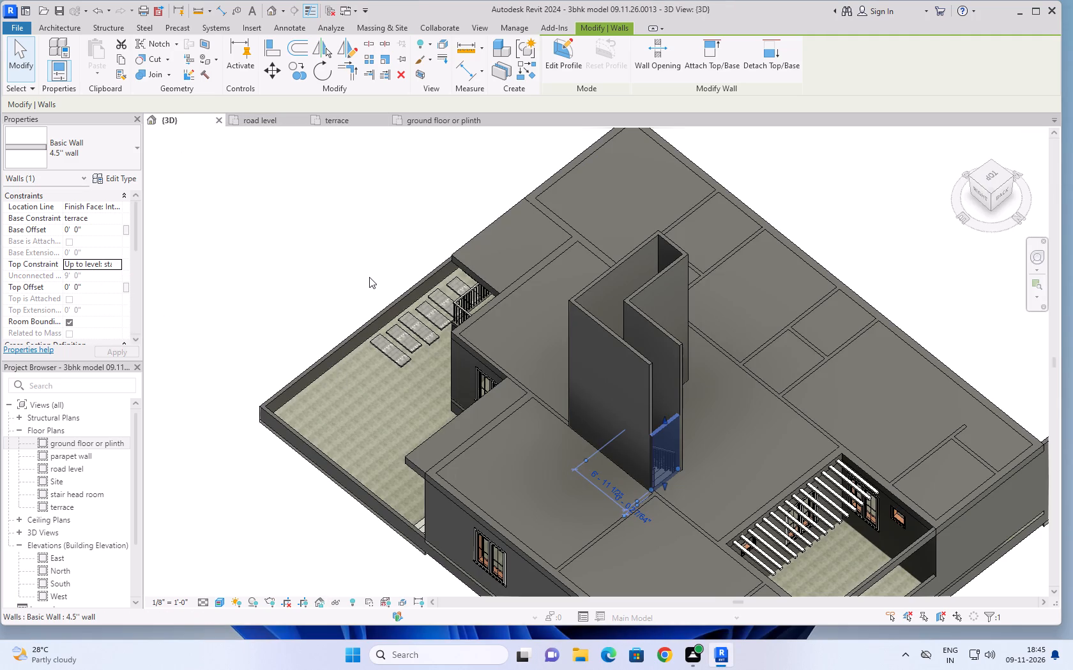
pyautogui.click(369, 274)
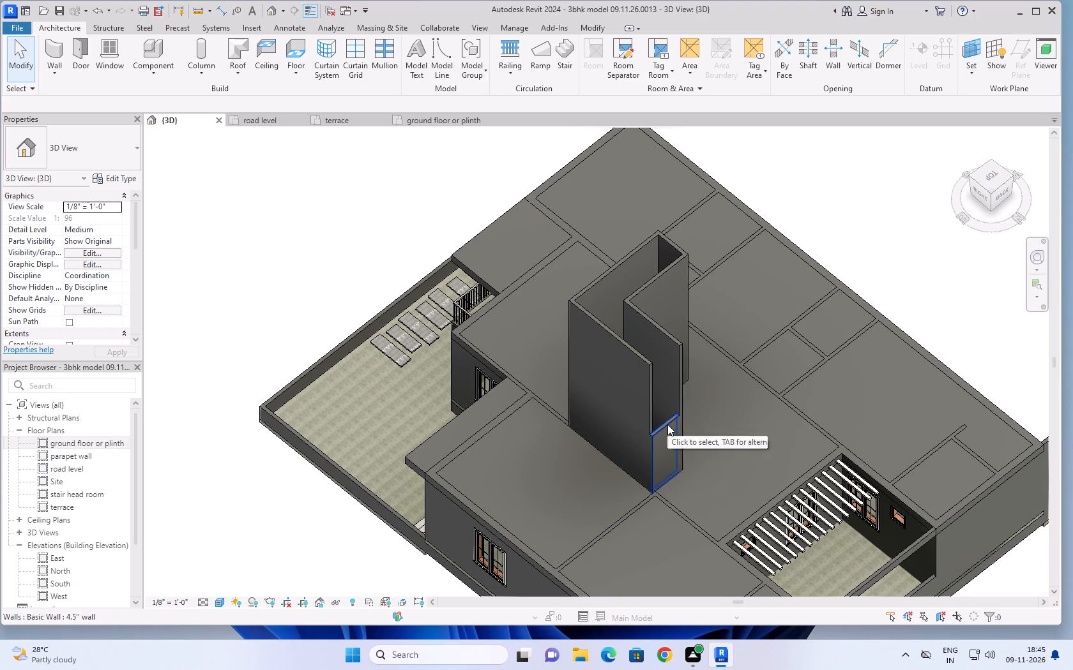
pyautogui.click(641, 358)
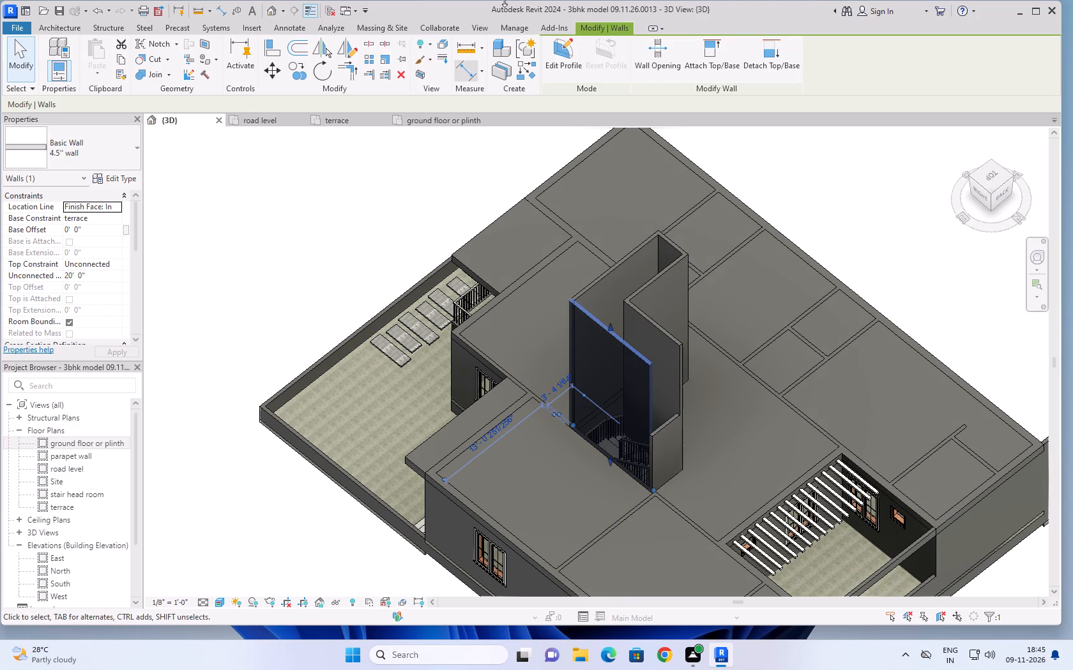
pyautogui.click(112, 258)
pyautogui.click(114, 266)
pyautogui.click(125, 324)
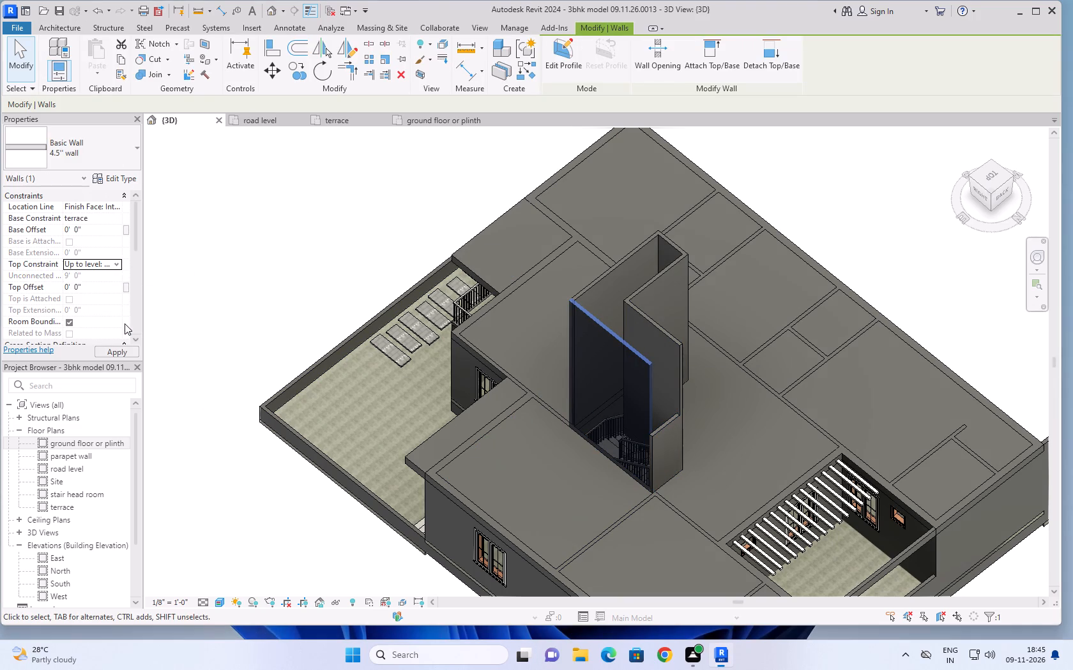
pyautogui.click(676, 341)
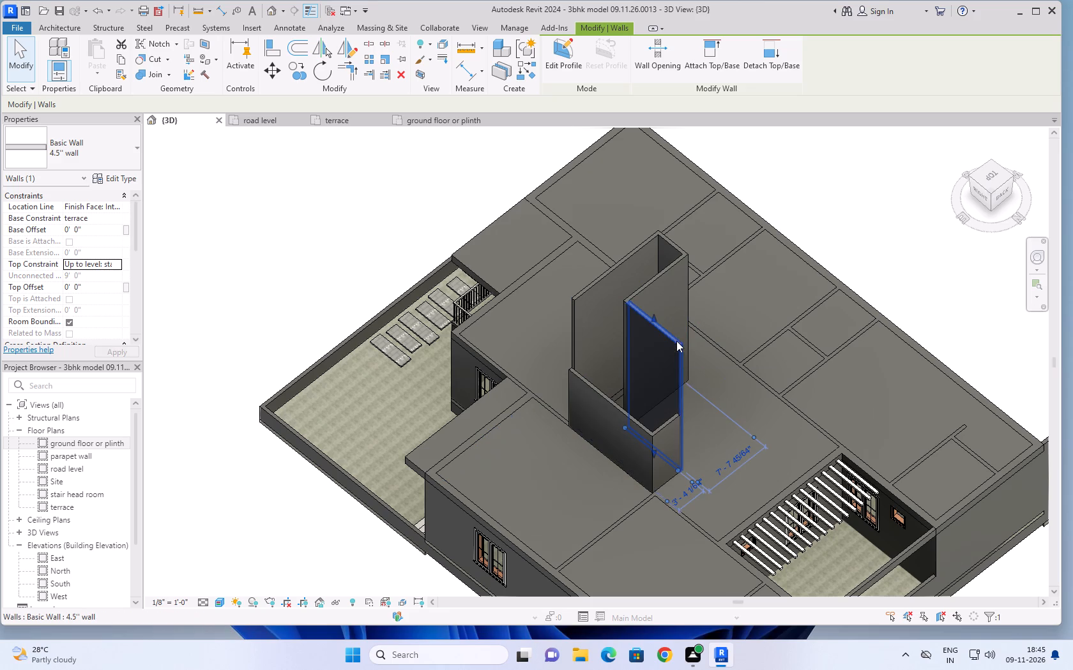
pyautogui.click(116, 262)
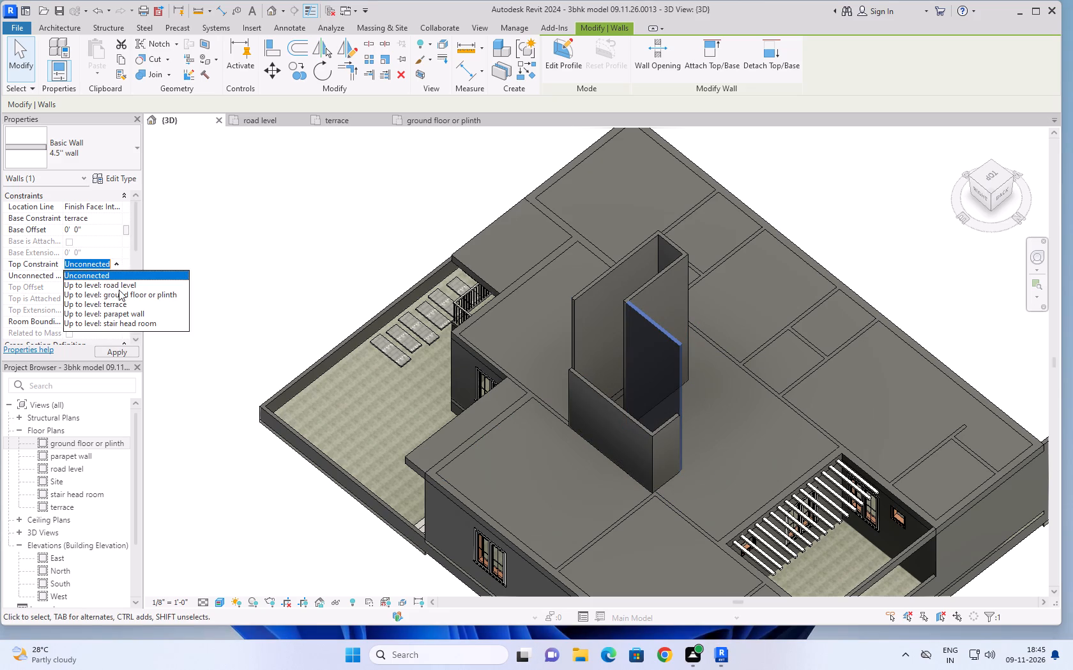
pyautogui.click(129, 320)
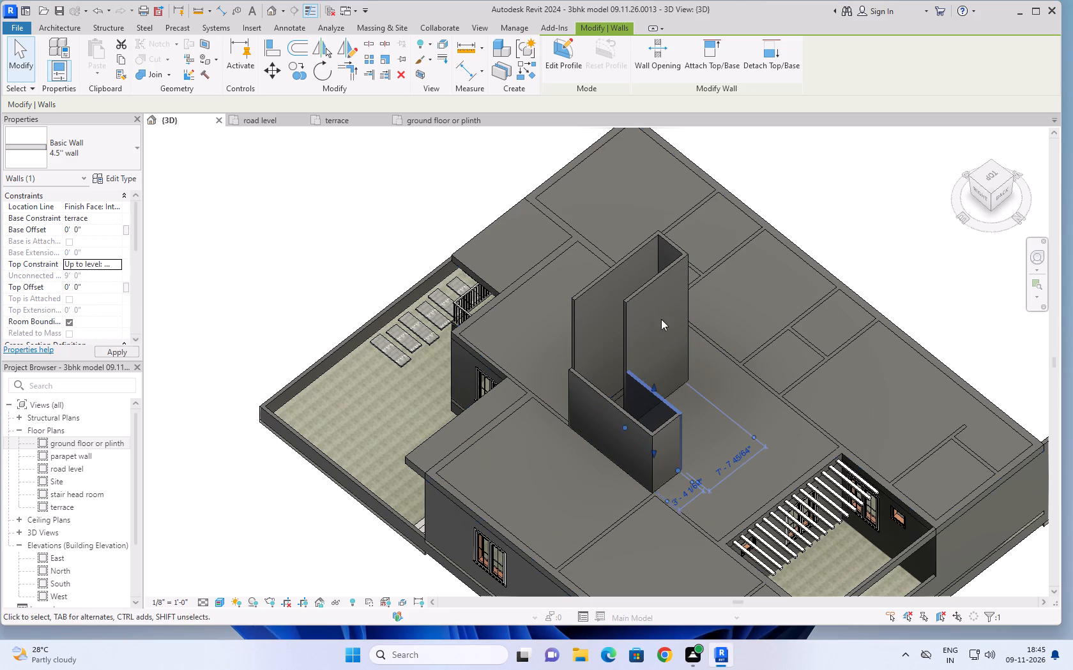
# Set the top constraint of the lower run's inner, outer and end walls to Up to level: stair head room.
pyautogui.click(655, 281)
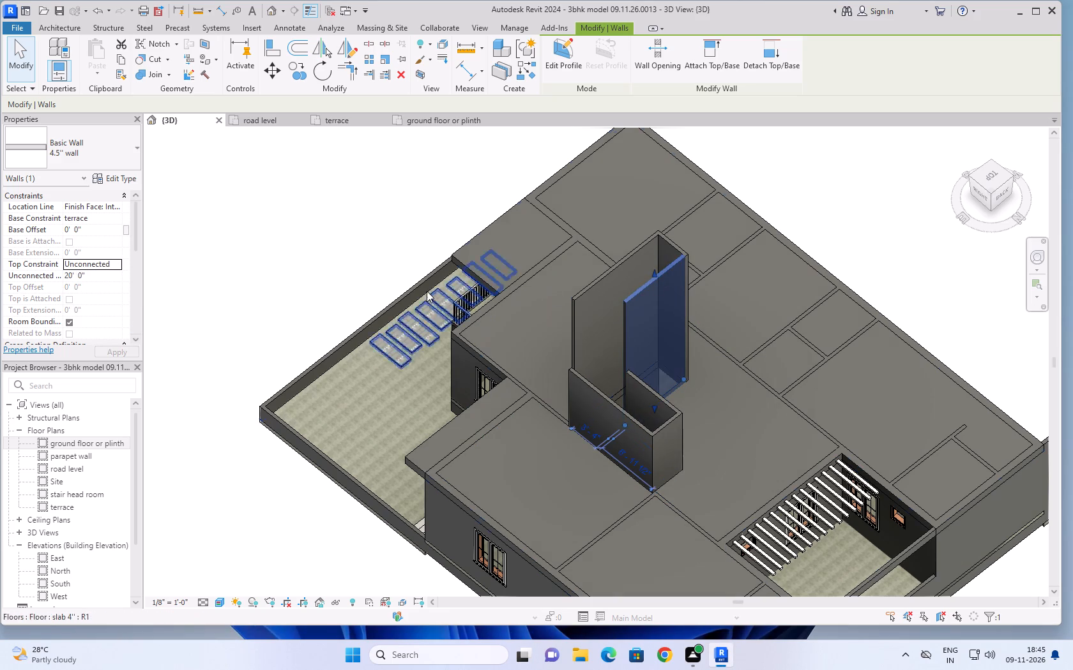
pyautogui.click(116, 265)
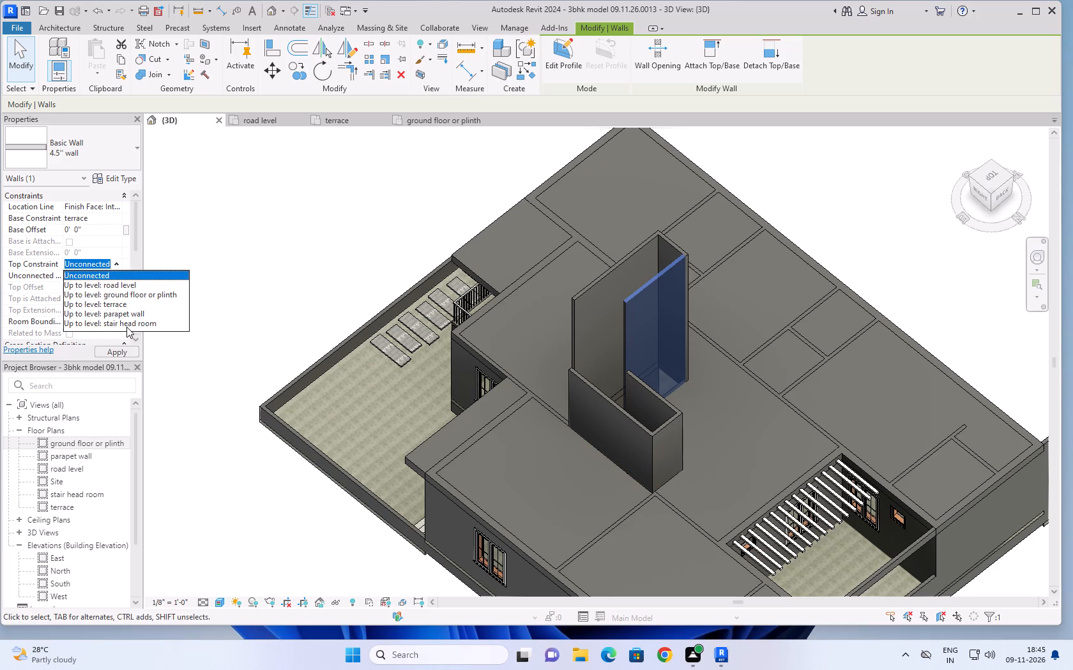
pyautogui.click(126, 327)
pyautogui.click(594, 278)
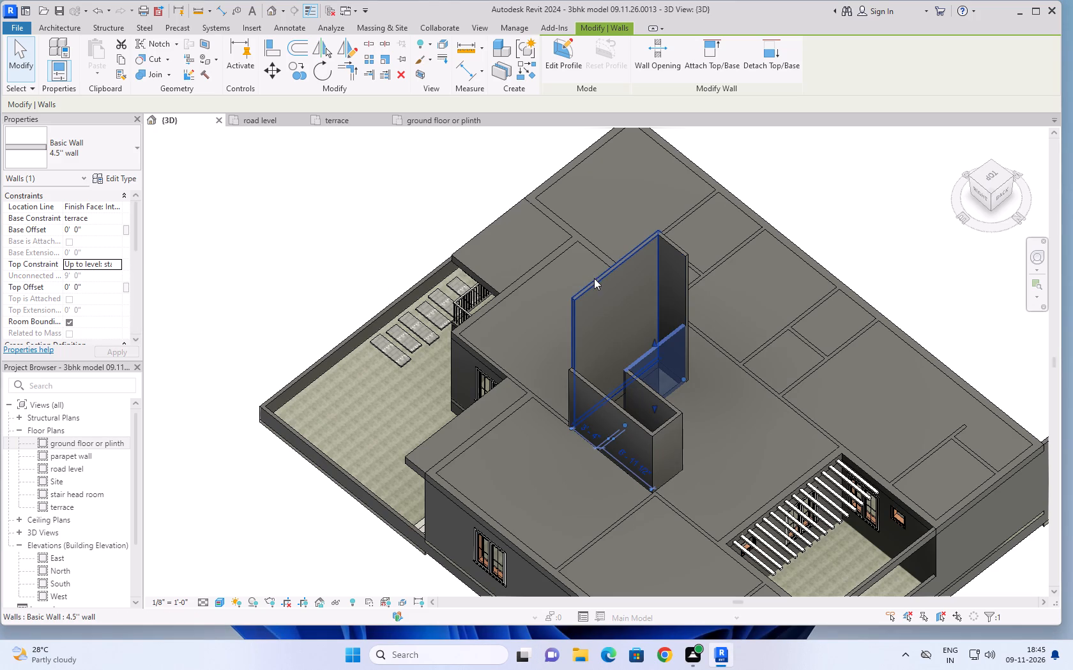
pyautogui.click(116, 263)
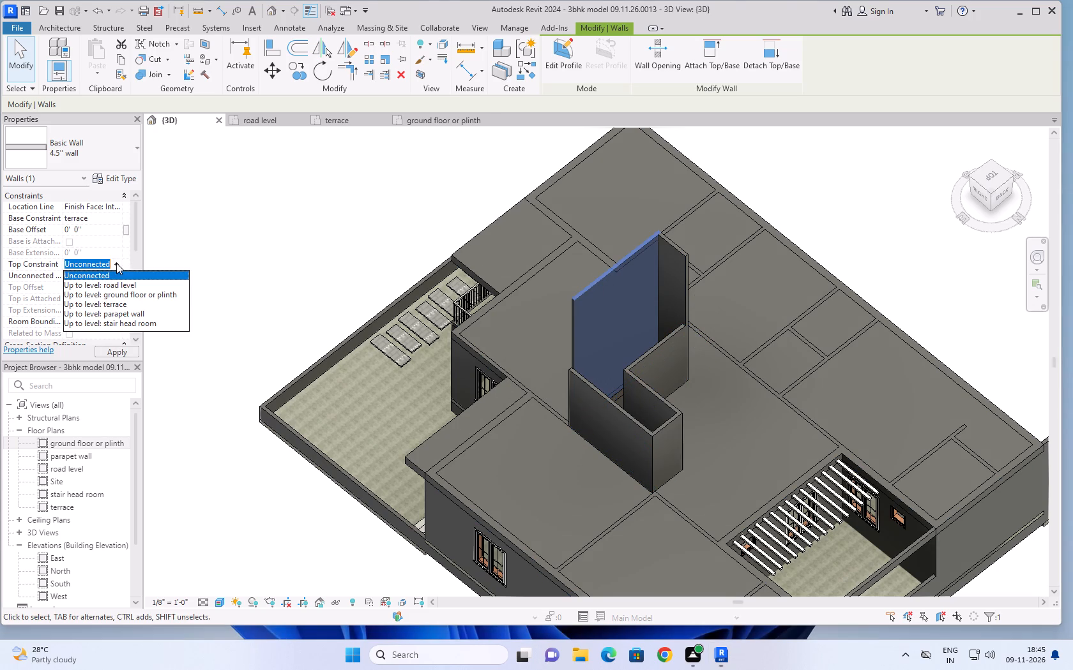
pyautogui.click(125, 320)
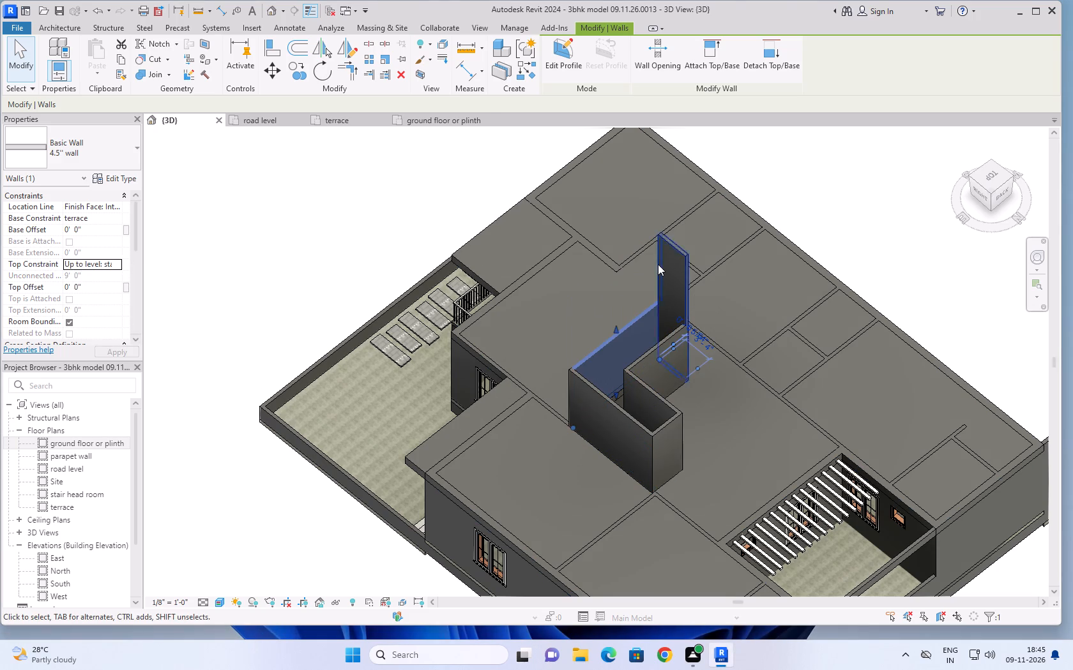
pyautogui.click(678, 250)
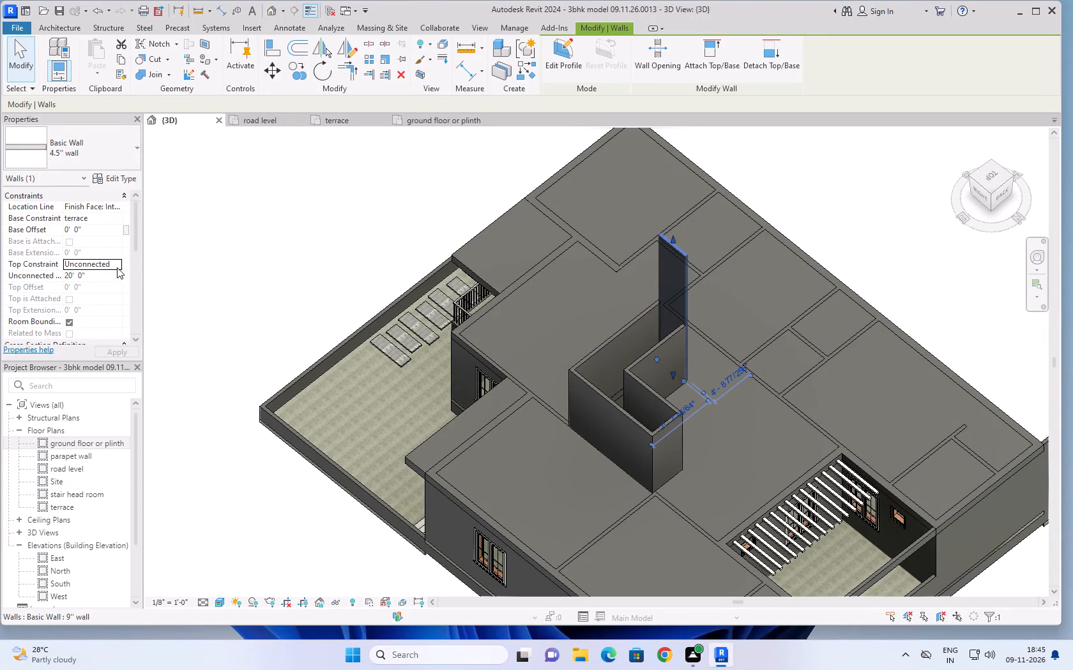
pyautogui.click(117, 267)
pyautogui.click(133, 320)
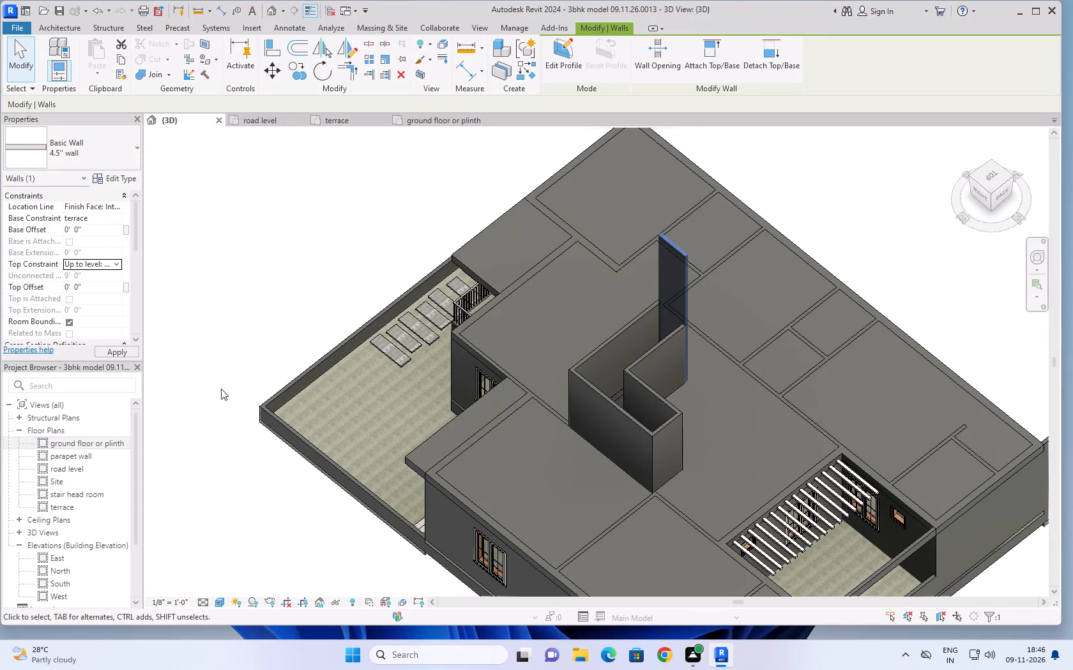
pyautogui.click(278, 259)
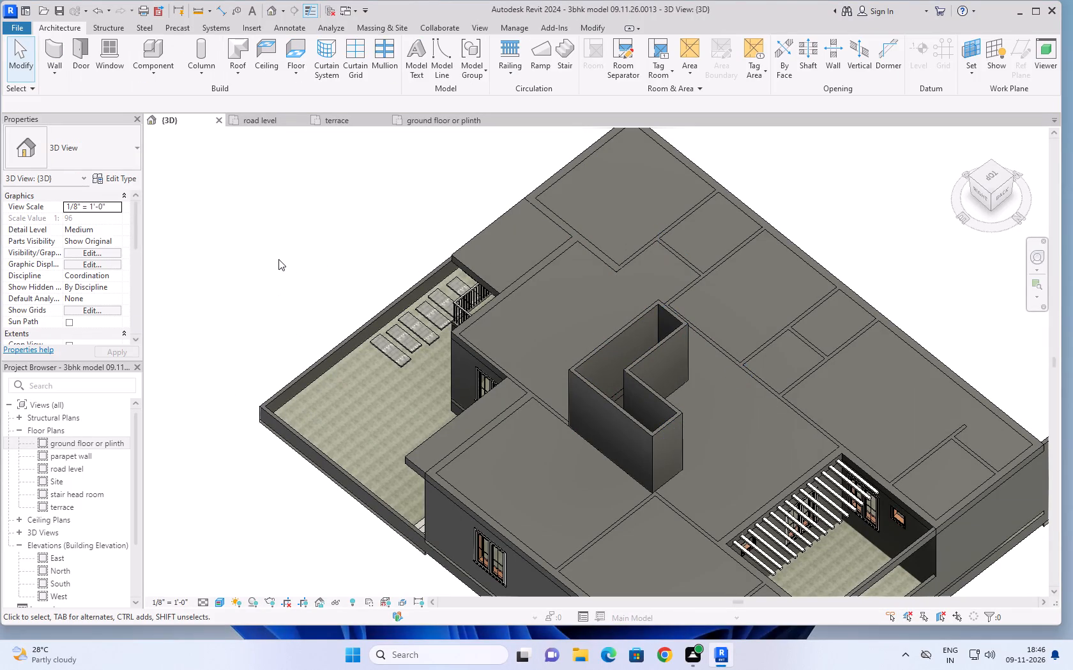
# Examine the stair enclosure and the surrounding terrace slab in 3D from above and from several sides.
pyautogui.keyDown('shift'); pyautogui.moveTo(415, 233); pyautogui.dragTo(431, 378, button='middle'); pyautogui.keyUp('shift')
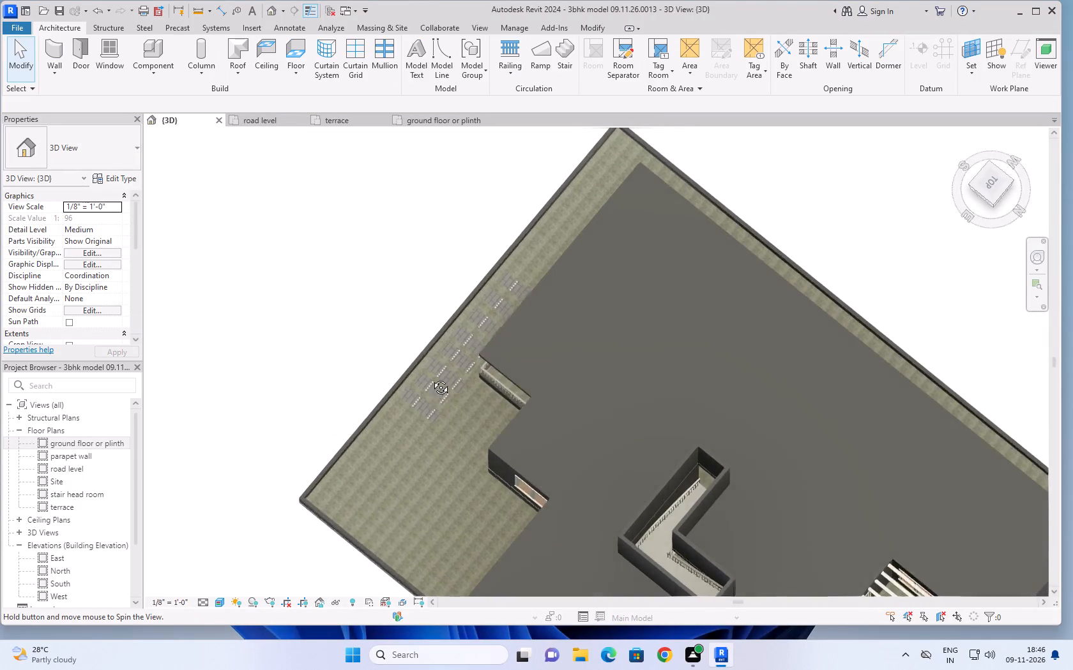
pyautogui.keyDown('shift'); pyautogui.moveTo(431, 378); pyautogui.dragTo(432, 389, button='middle'); pyautogui.keyUp('shift')
pyautogui.scroll(-4, 657, 270)
pyautogui.keyDown('shift'); pyautogui.moveTo(802, 188); pyautogui.dragTo(804, 278, button='middle'); pyautogui.keyUp('shift')
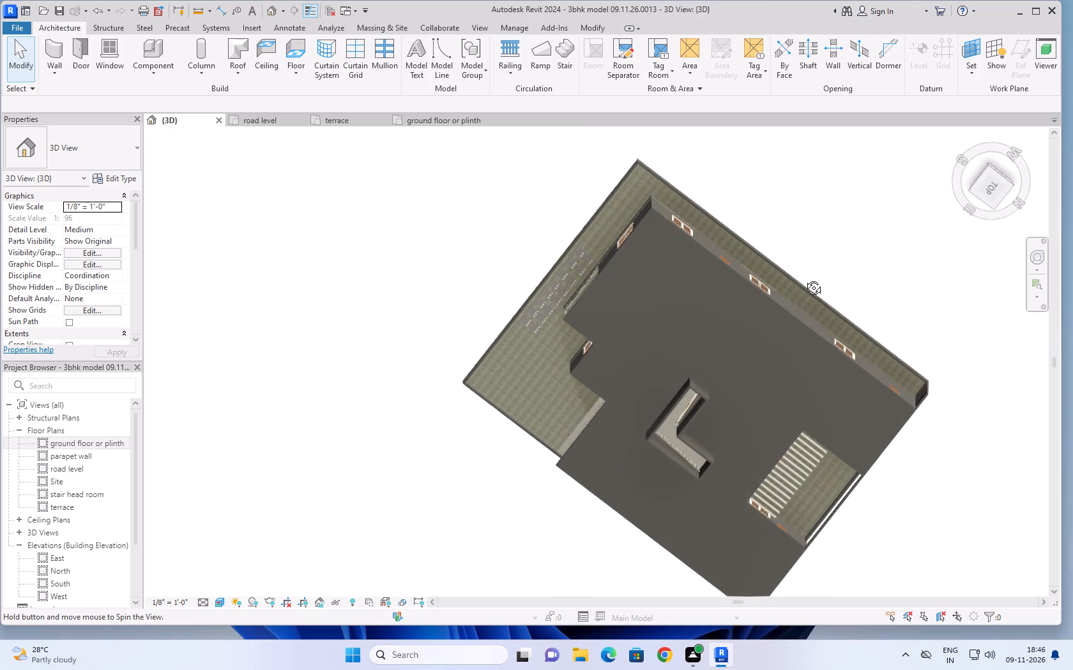
pyautogui.keyDown('shift'); pyautogui.moveTo(804, 278); pyautogui.dragTo(635, 319, button='middle'); pyautogui.keyUp('shift')
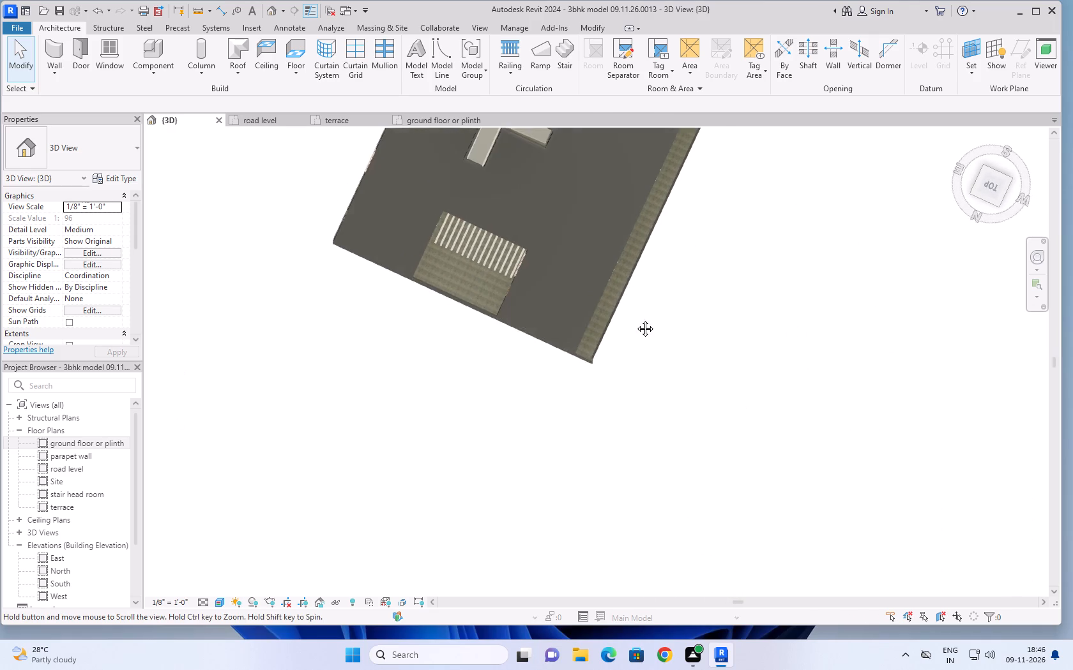
pyautogui.keyDown('shift'); pyautogui.moveTo(635, 319); pyautogui.dragTo(656, 324, button='middle'); pyautogui.keyUp('shift')
pyautogui.moveTo(727, 256); pyautogui.dragTo(669, 390, button='middle')
pyautogui.keyDown('shift'); pyautogui.moveTo(696, 597); pyautogui.dragTo(614, 497, button='middle'); pyautogui.keyUp('shift')
pyautogui.keyDown('shift'); pyautogui.moveTo(643, 481); pyautogui.dragTo(634, 473, button='middle'); pyautogui.keyUp('shift')
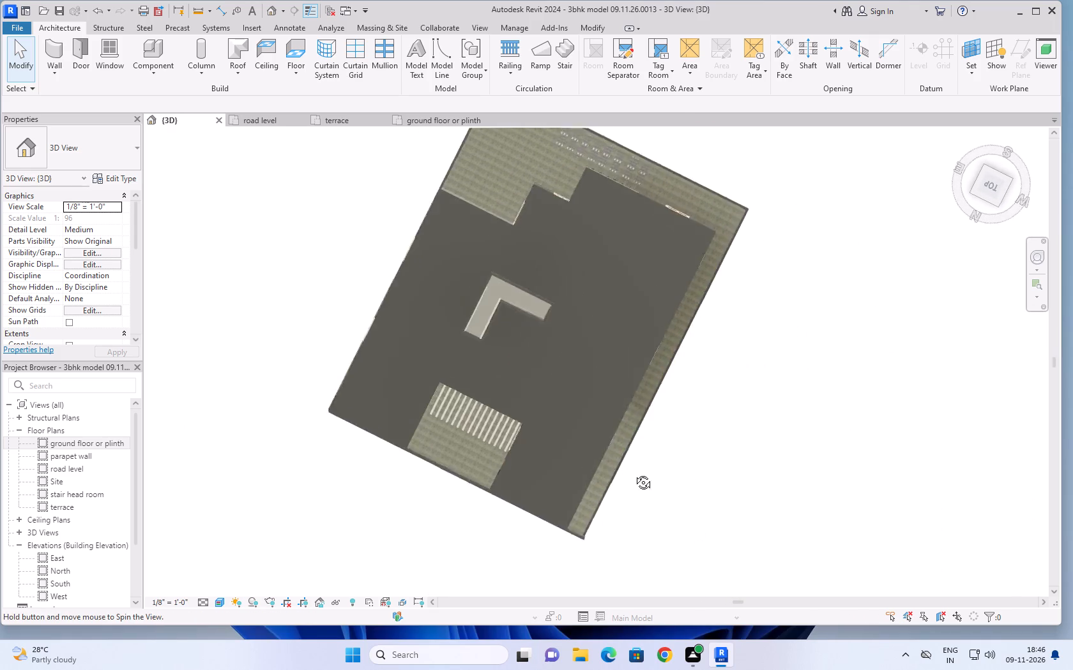
pyautogui.keyDown('shift'); pyautogui.moveTo(634, 473); pyautogui.dragTo(496, 323, button='middle'); pyautogui.keyUp('shift')
pyautogui.moveTo(695, 359); pyautogui.dragTo(623, 464, button='middle')
pyautogui.keyDown('shift'); pyautogui.moveTo(620, 471); pyautogui.dragTo(597, 369, button='middle'); pyautogui.keyUp('shift')
pyautogui.scroll(6, 634, 211)
pyautogui.click(574, 175)
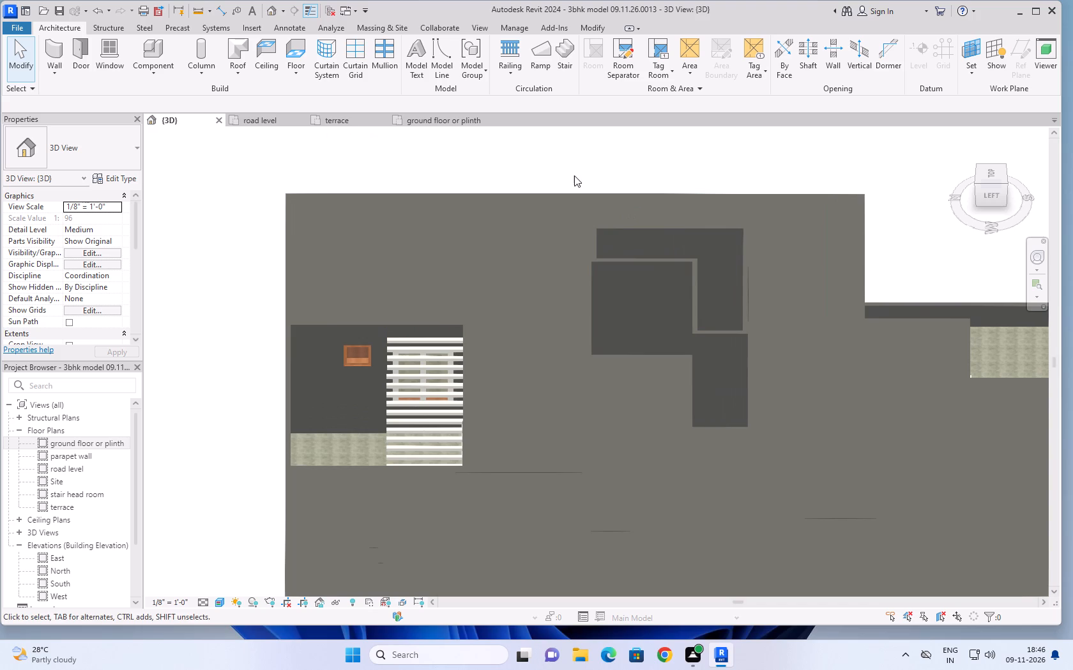
# Open the terrace floor plan at the L-shaped stair enclosure.
pyautogui.click(341, 119)
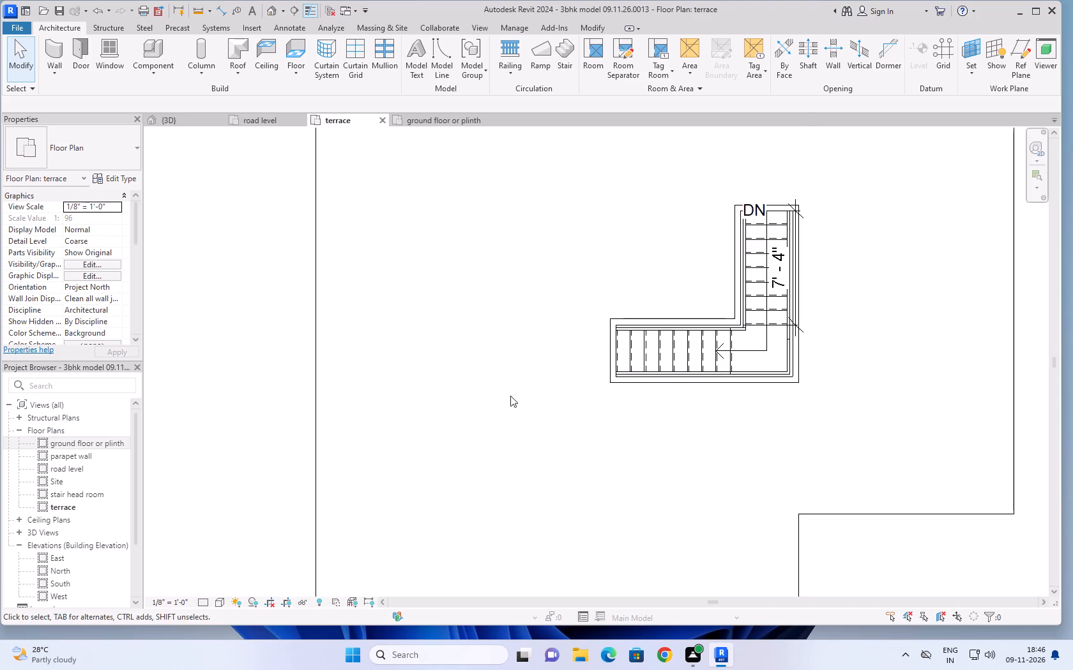
pyautogui.scroll(-3, 501, 340)
pyautogui.scroll(4, 676, 384)
pyautogui.moveTo(642, 407); pyautogui.dragTo(511, 501, button='middle')
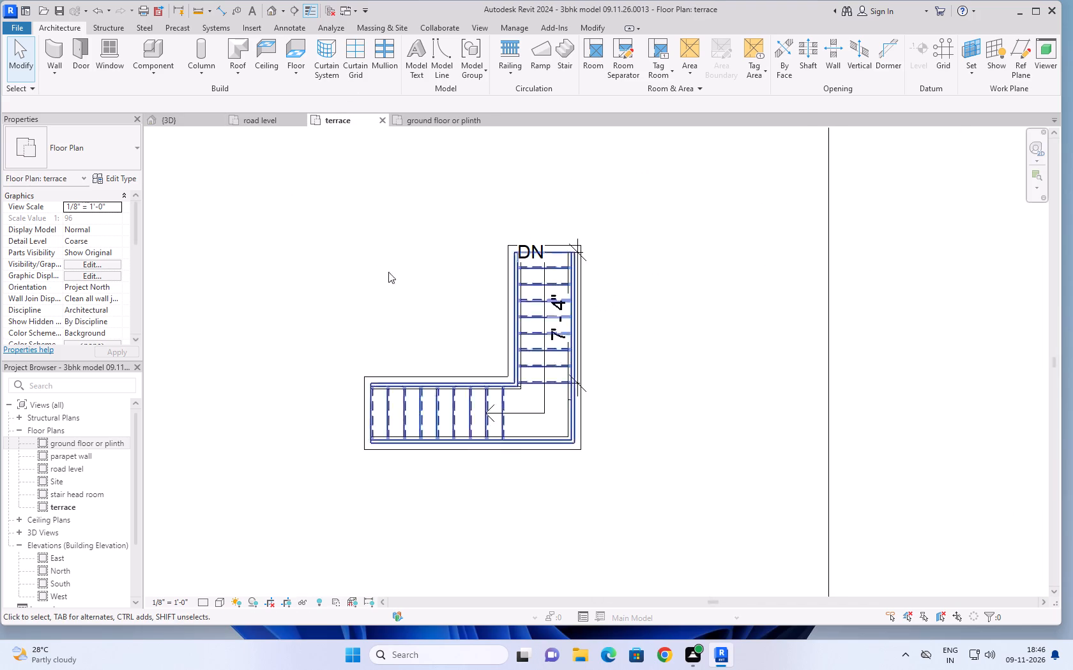
pyautogui.click(349, 221)
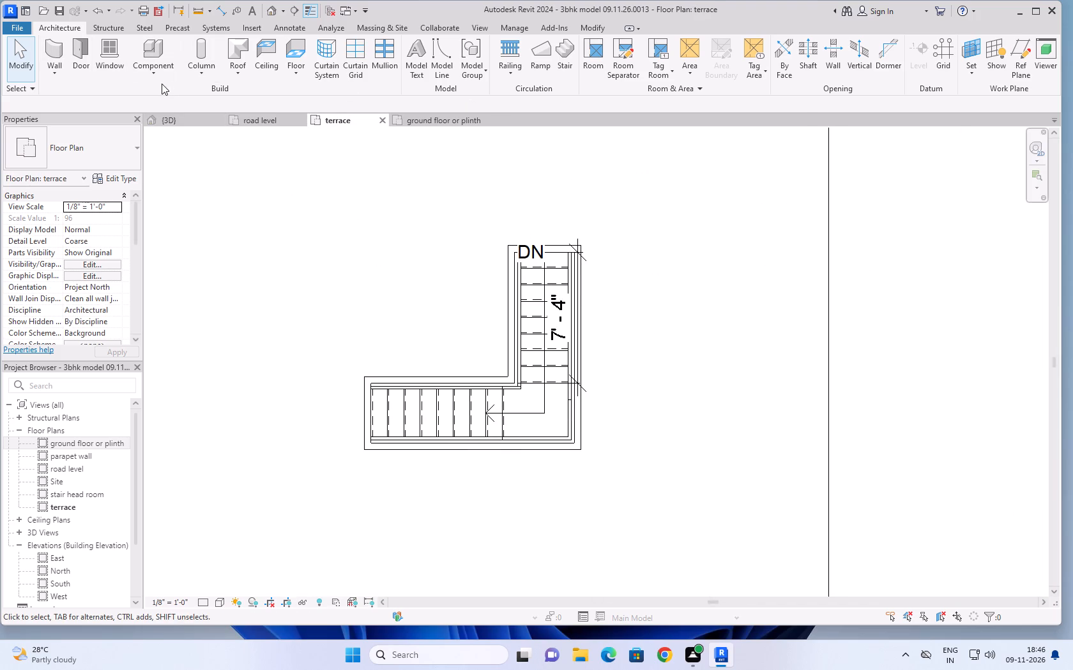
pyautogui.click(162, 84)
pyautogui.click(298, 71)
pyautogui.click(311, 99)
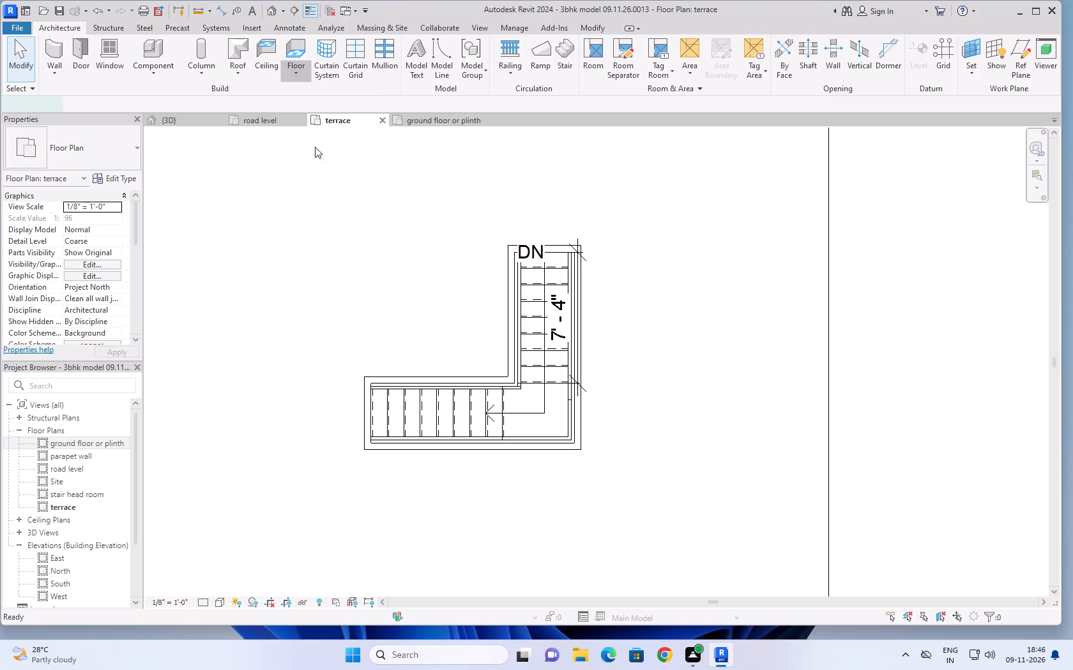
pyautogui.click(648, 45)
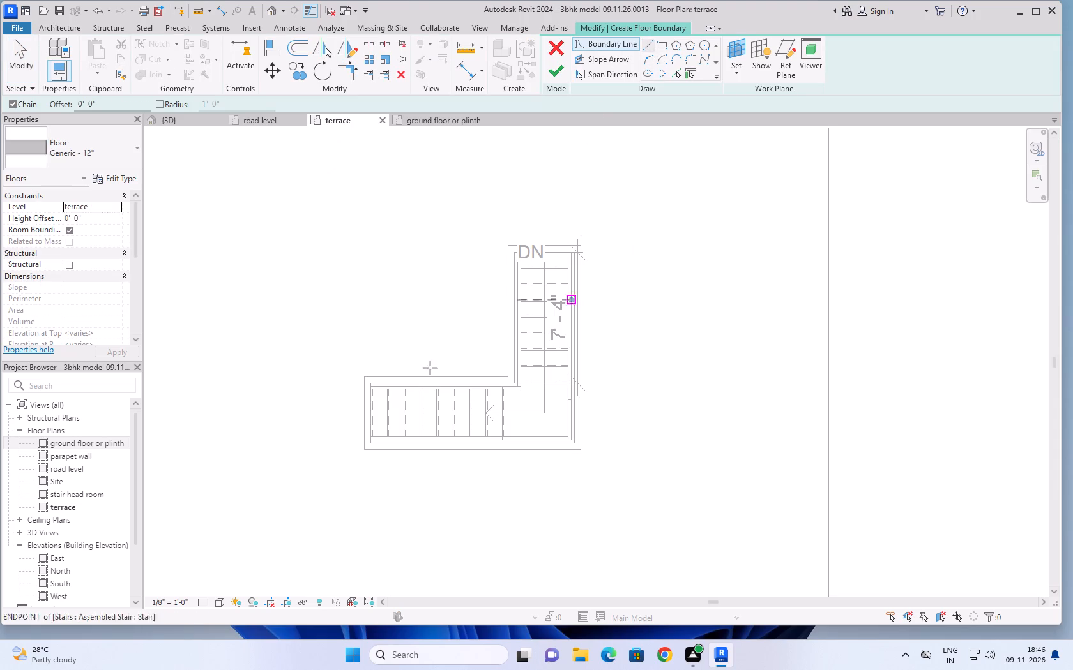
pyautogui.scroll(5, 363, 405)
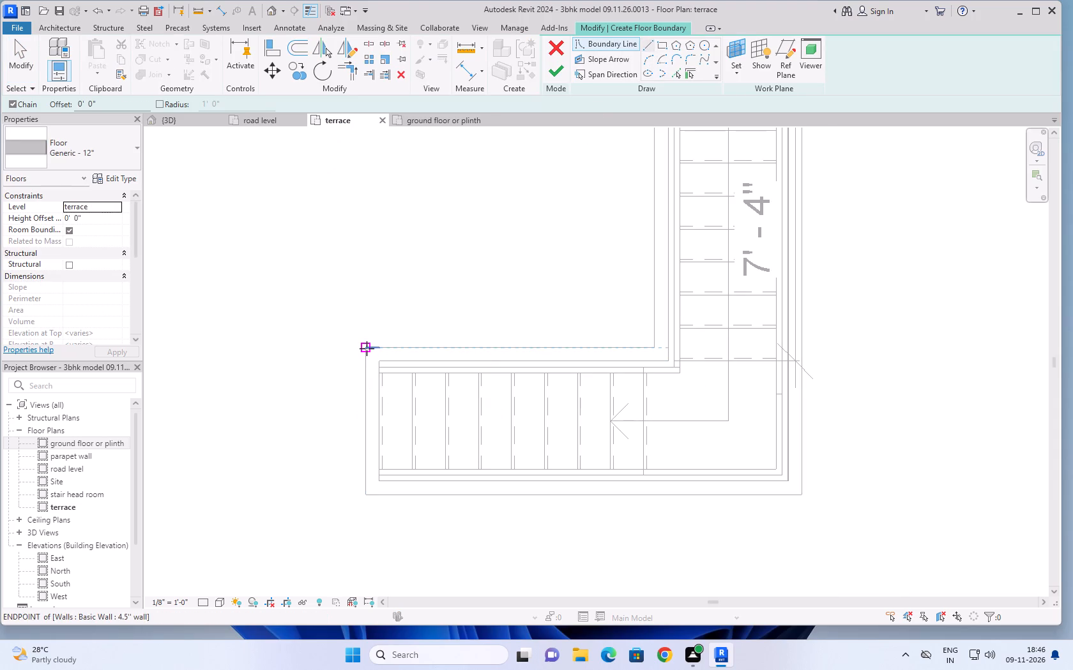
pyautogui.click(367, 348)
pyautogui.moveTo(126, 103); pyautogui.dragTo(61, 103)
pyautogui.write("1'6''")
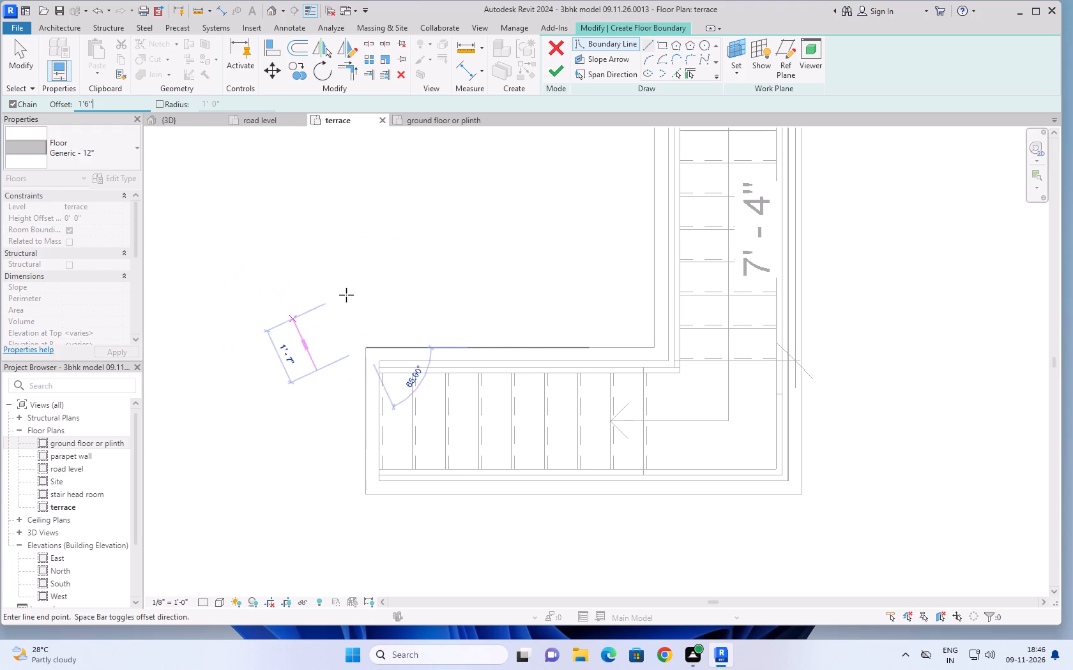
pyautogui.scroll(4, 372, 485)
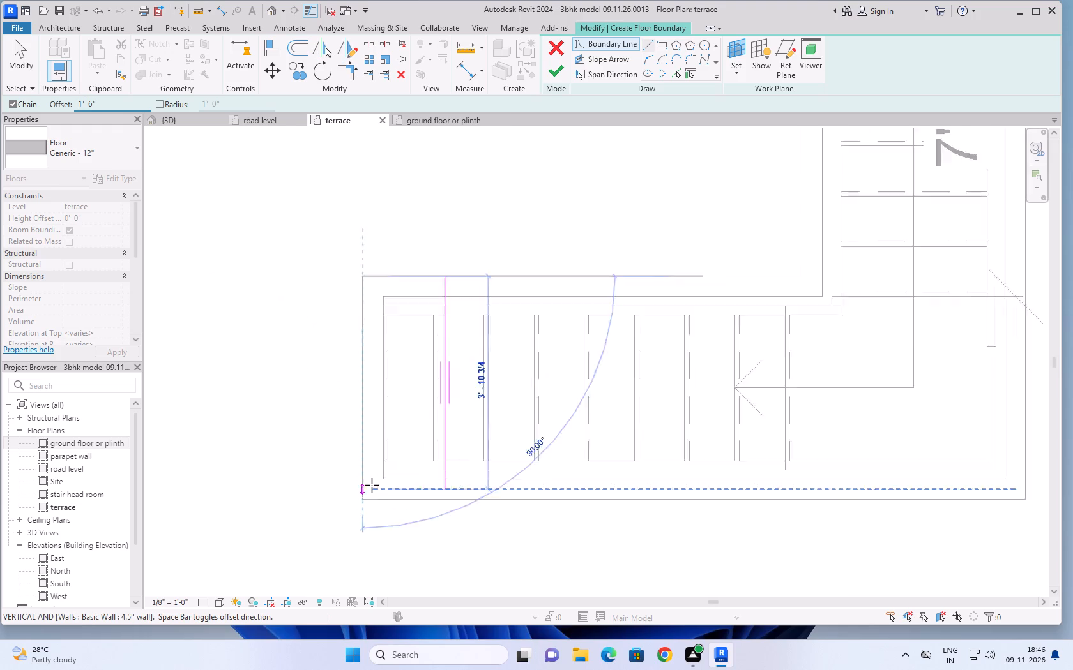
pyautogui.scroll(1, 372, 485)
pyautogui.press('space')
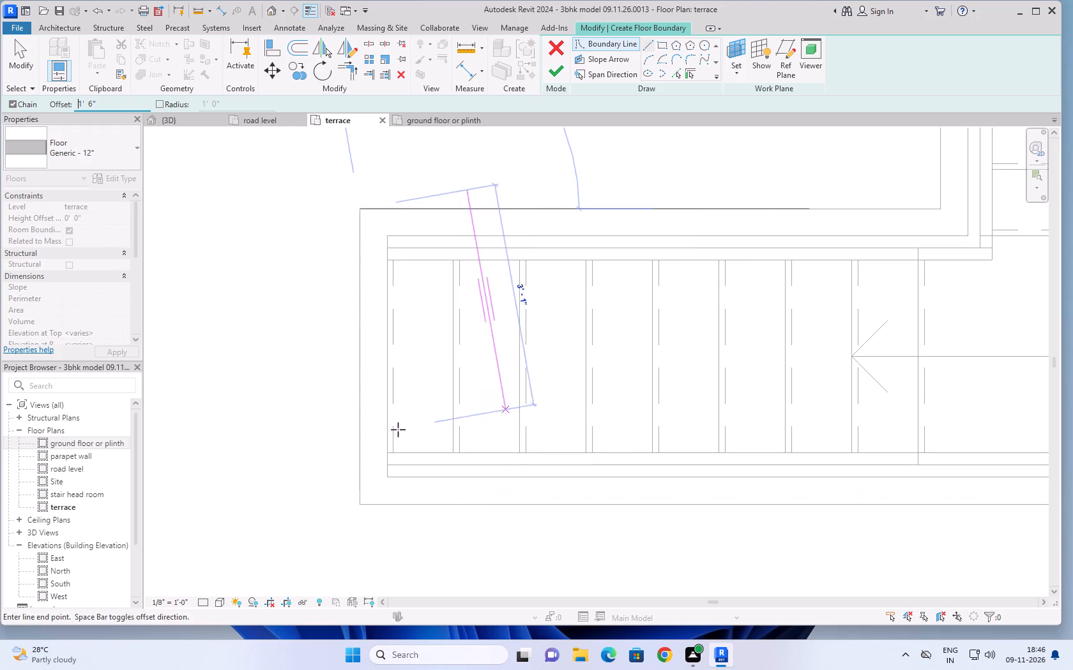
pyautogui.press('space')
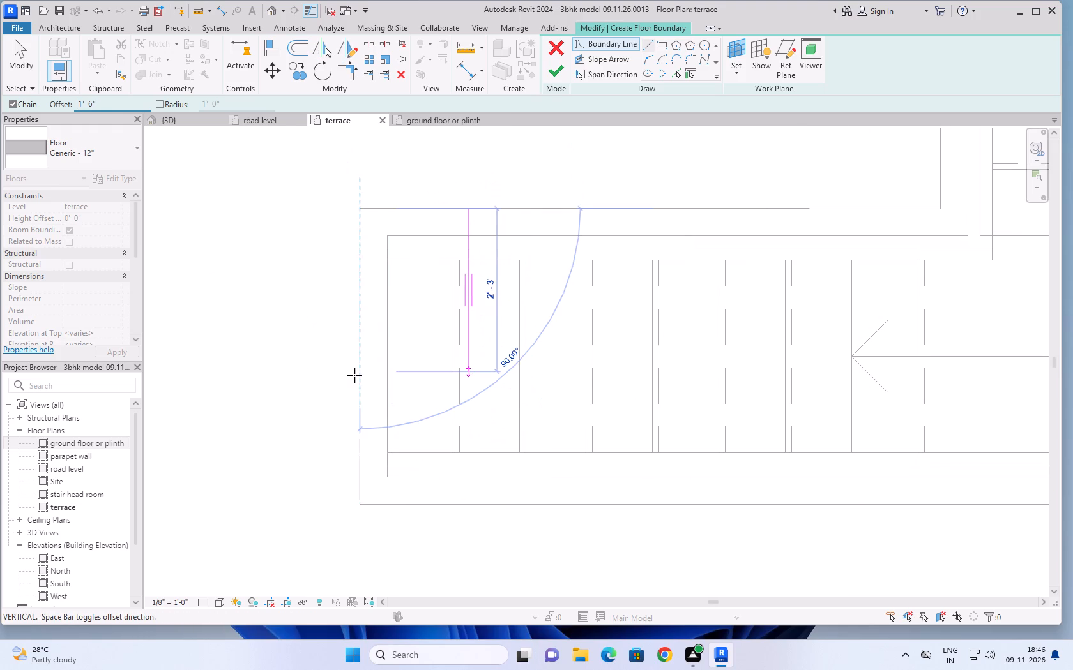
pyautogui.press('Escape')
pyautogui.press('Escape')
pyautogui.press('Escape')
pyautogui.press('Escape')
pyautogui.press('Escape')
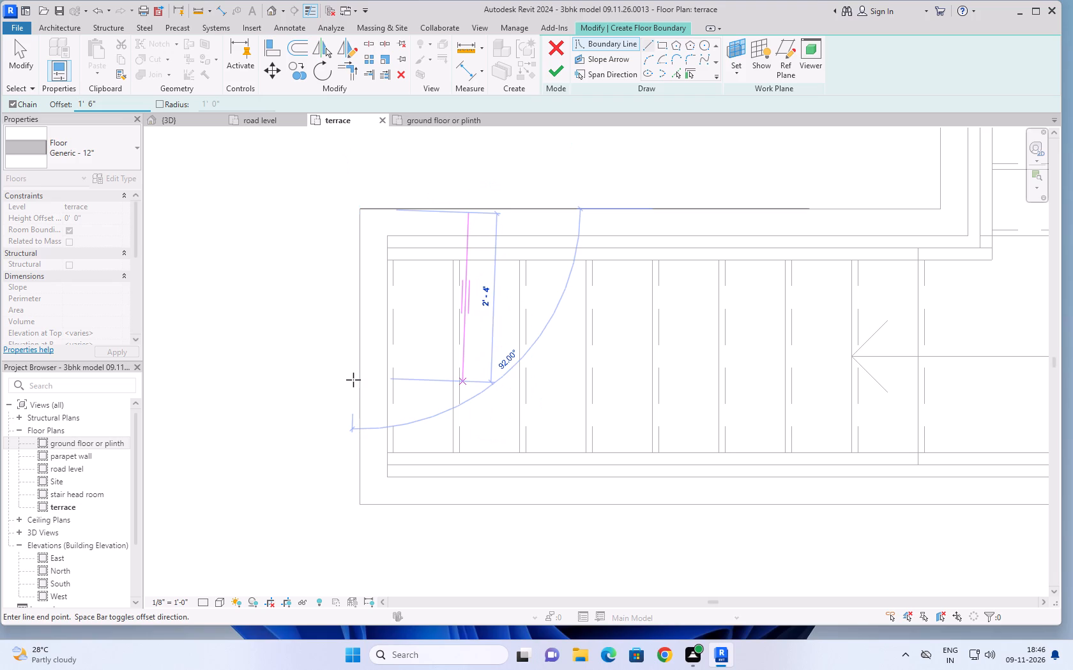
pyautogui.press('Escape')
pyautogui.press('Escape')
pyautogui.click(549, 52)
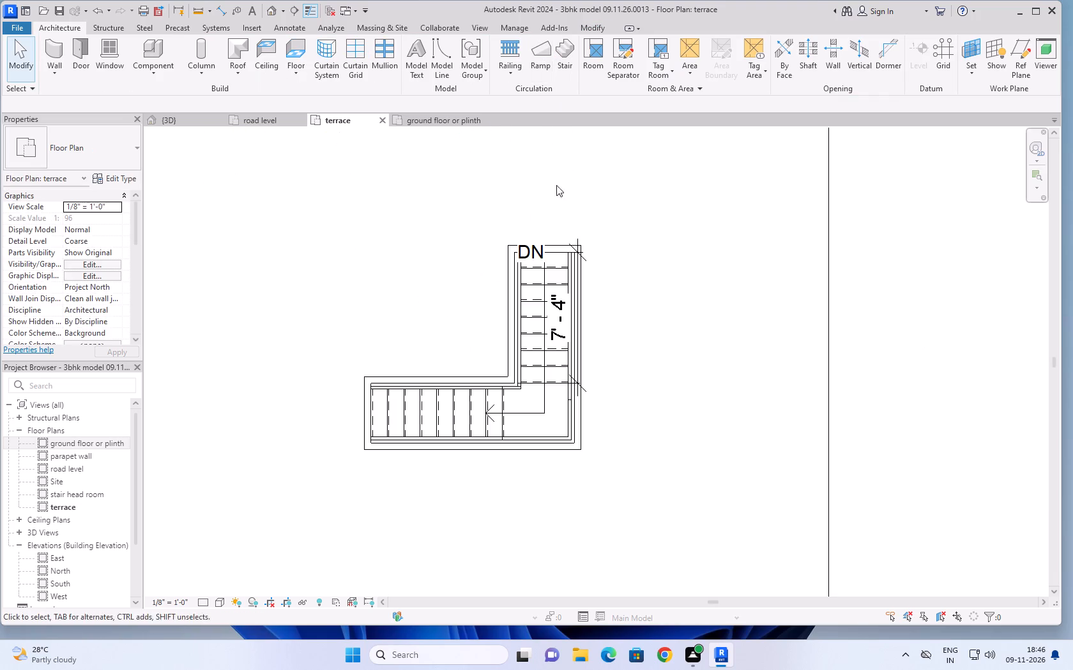
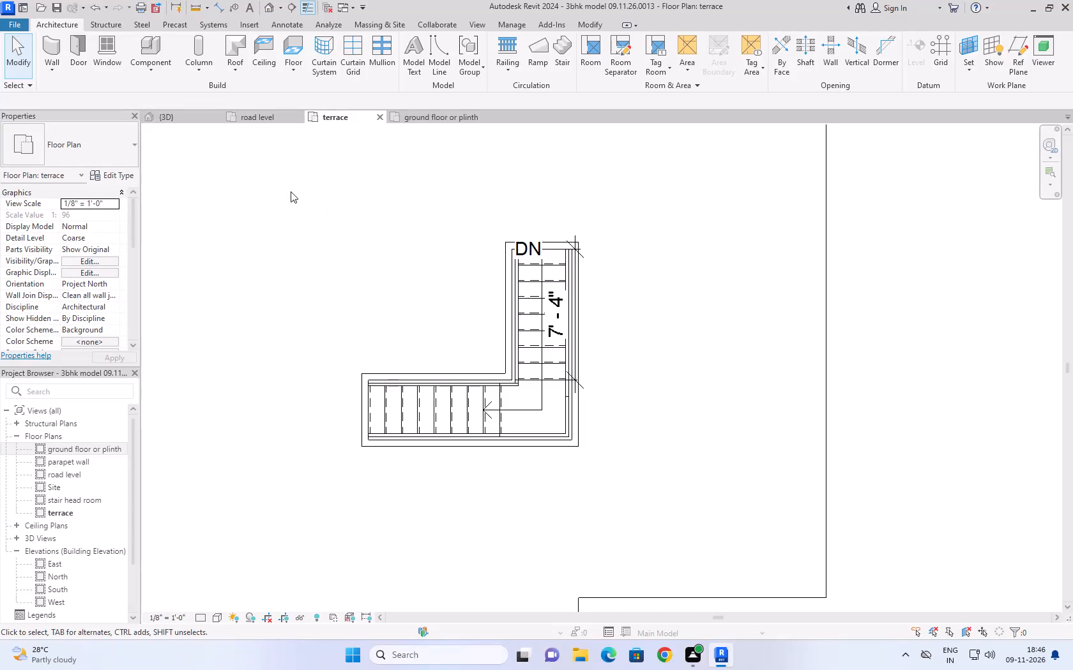
# Start a floor on the terrace level and sketch boundary lines offset 1' 6" outside the end and inner walls of the stair's lower flight.
pyautogui.press('Escape')
pyautogui.press('Escape')
pyautogui.scroll(4, 598, 438)
pyautogui.scroll(-5, 598, 438)
pyautogui.scroll(5, 593, 444)
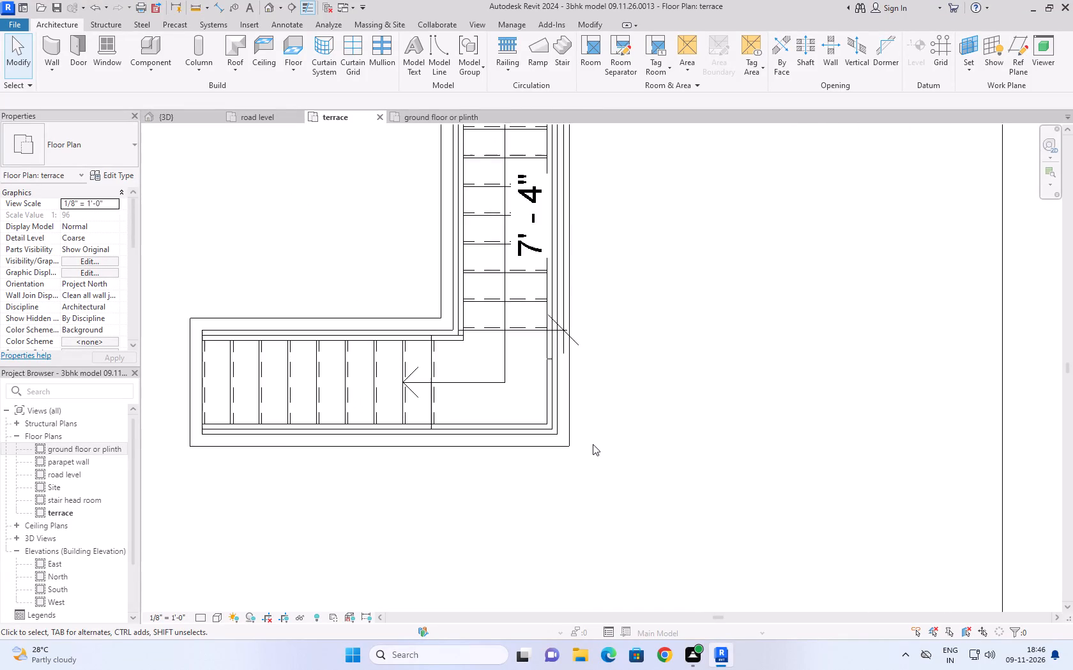
pyautogui.scroll(-5, 593, 444)
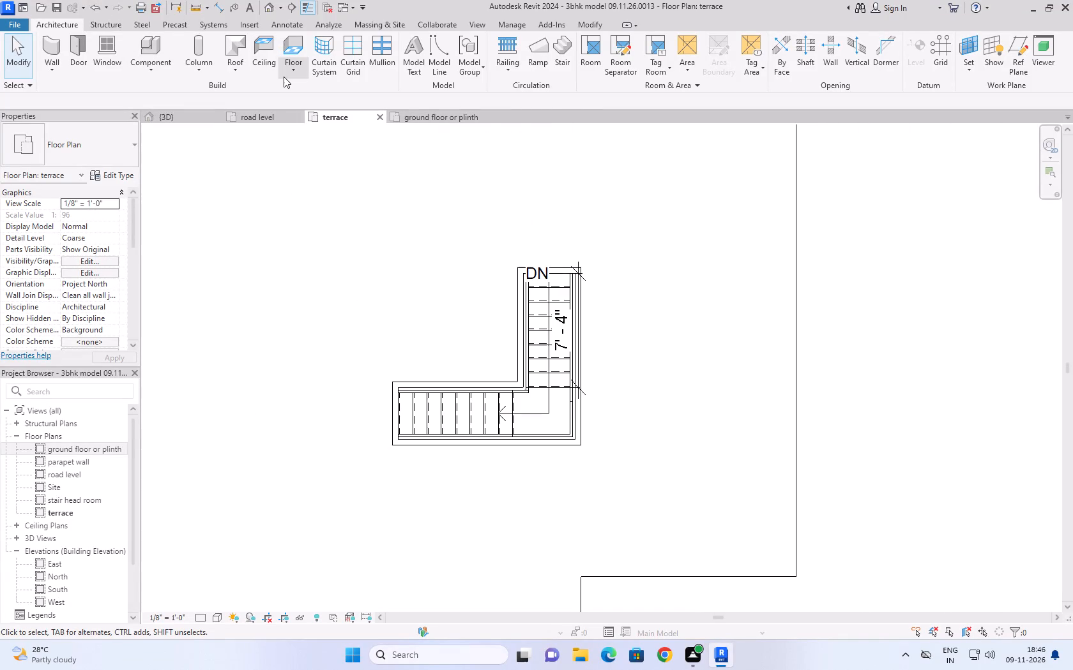
pyautogui.click(284, 77)
pyautogui.click(307, 96)
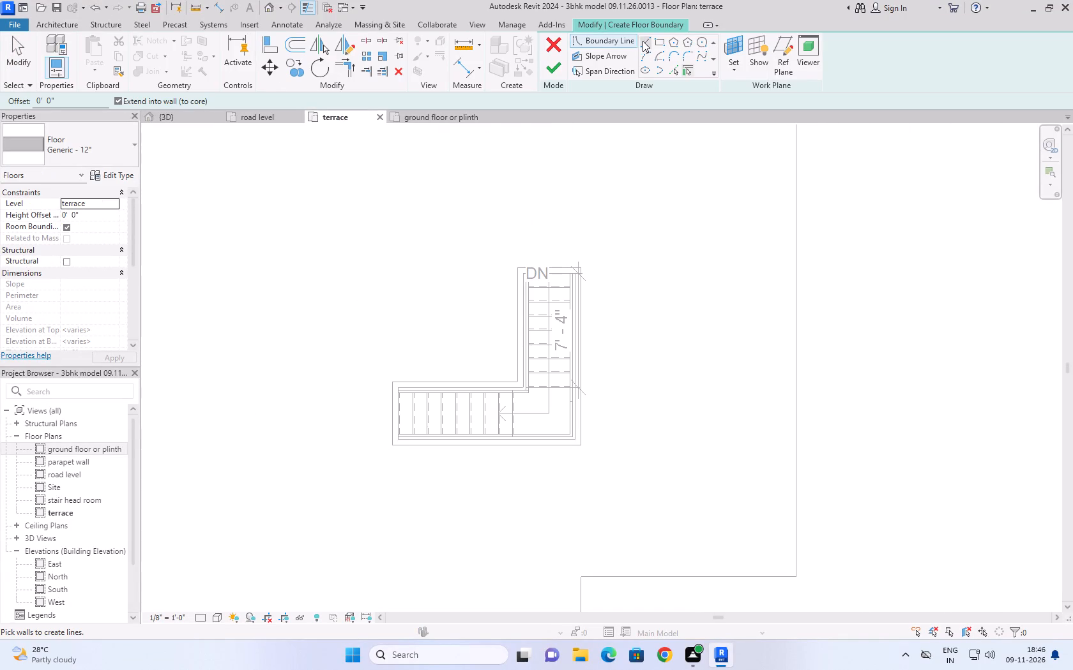
pyautogui.click(643, 40)
pyautogui.click(139, 100)
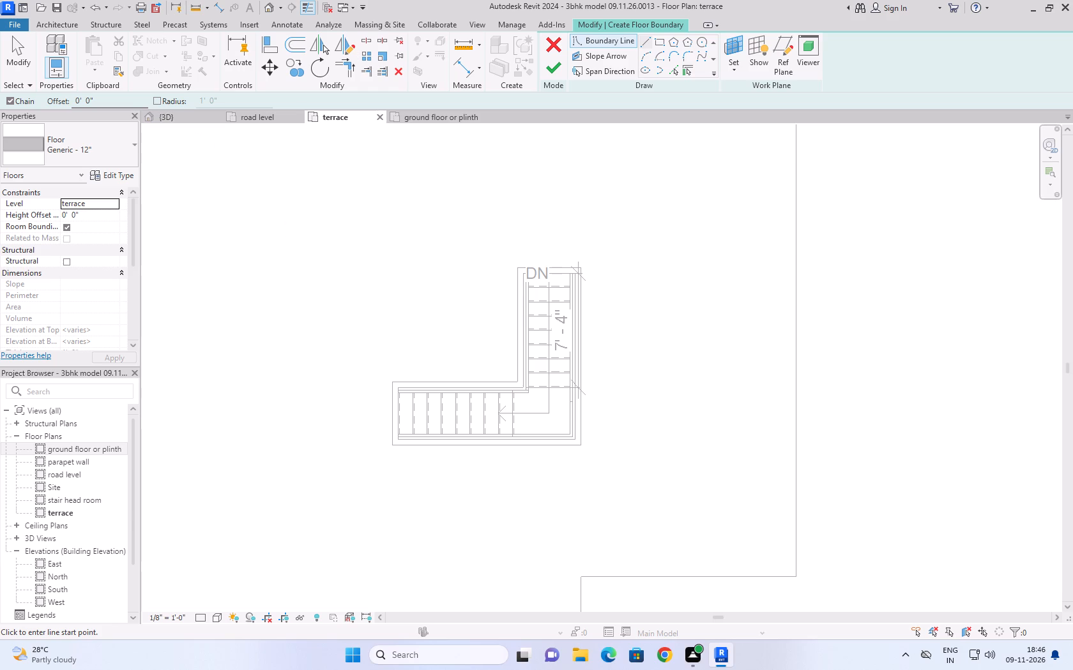
pyautogui.press('BackSpace')
pyautogui.press('BackSpace')
pyautogui.press('BackSpace')
pyautogui.press('BackSpace')
pyautogui.press('BackSpace')
pyautogui.press('BackSpace')
pyautogui.press('BackSpace')
pyautogui.press('BackSpace')
pyautogui.press('BackSpace')
pyautogui.press('BackSpace')
pyautogui.press('BackSpace')
pyautogui.write("1'")
pyautogui.write("6''")
pyautogui.scroll(4, 402, 467)
pyautogui.click(386, 428)
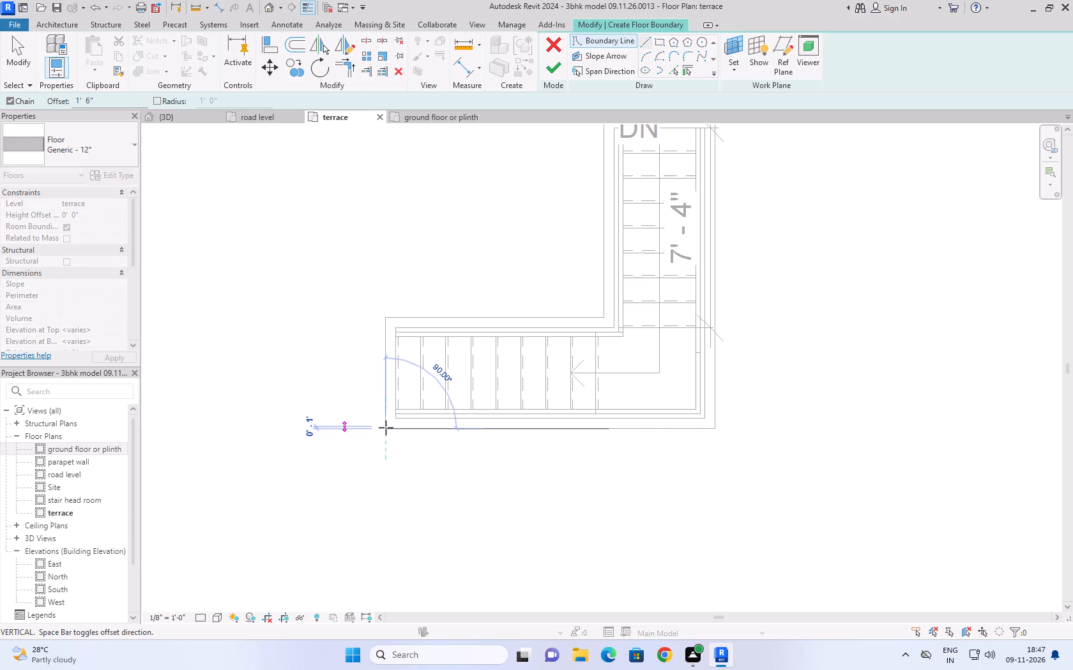
pyautogui.scroll(1, 387, 411)
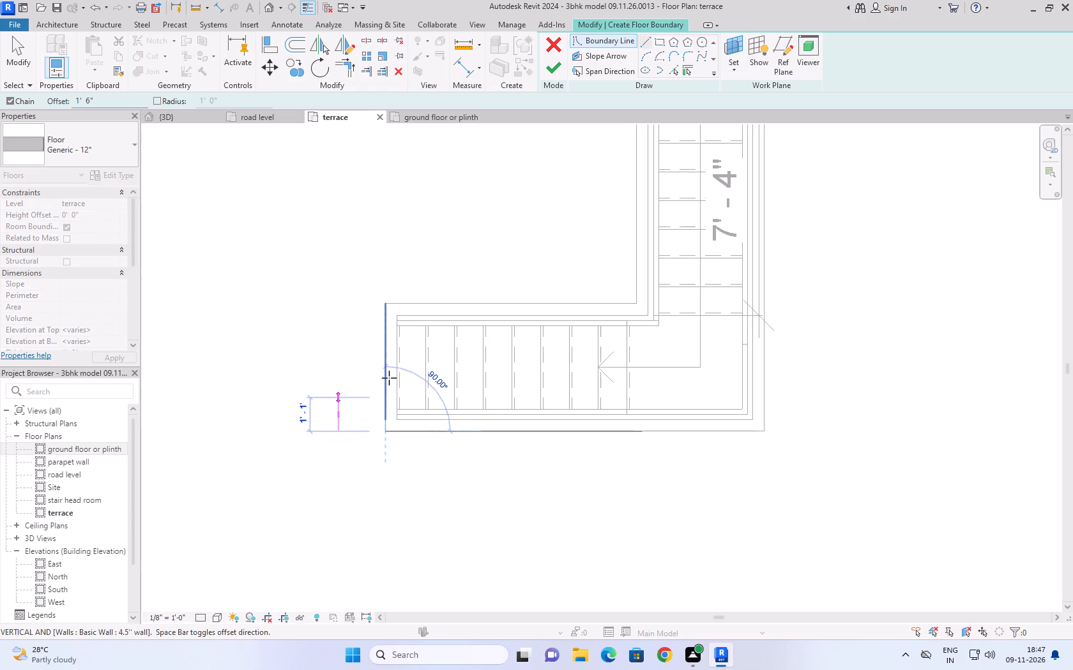
pyautogui.click(387, 305)
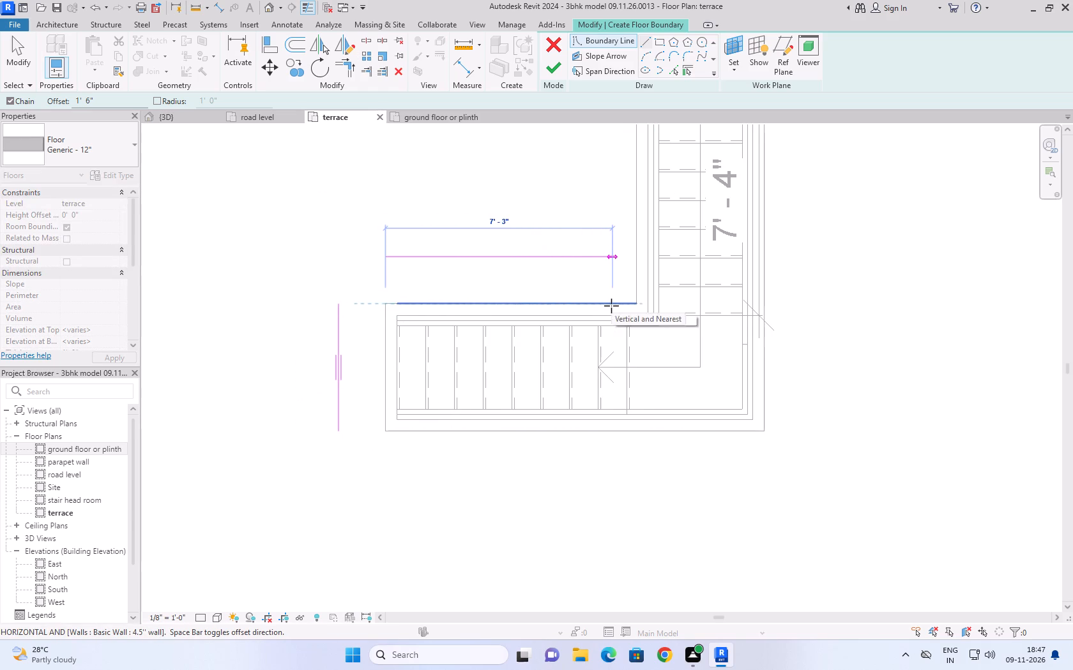
pyautogui.click(637, 304)
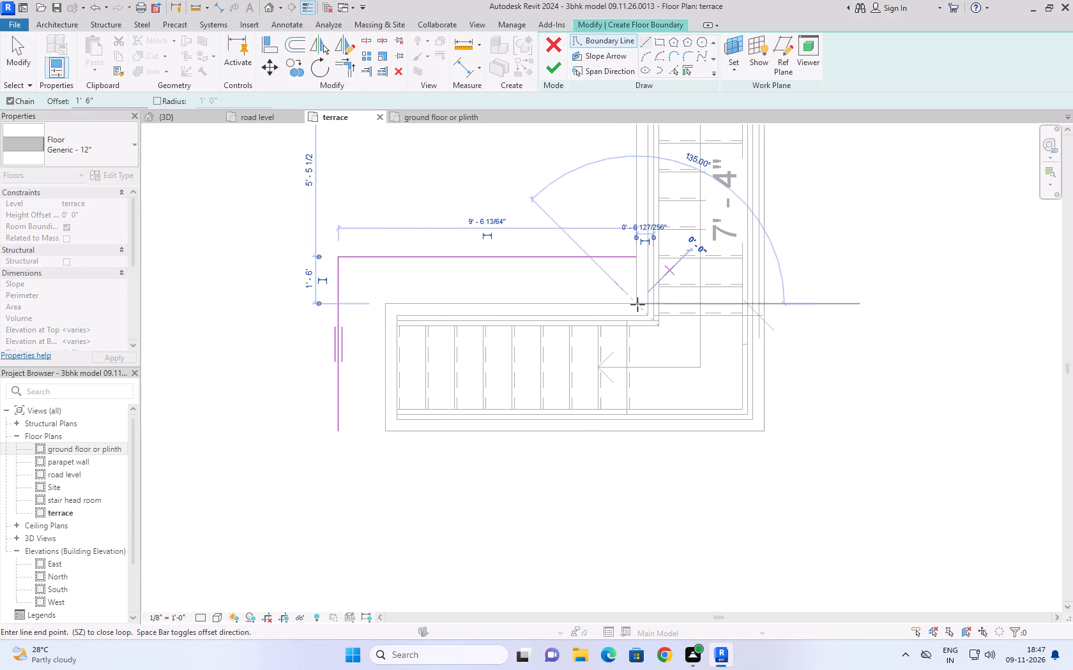
# Close the floor boundary around the remaining stair enclosure walls at the same 1' 6" outward offset and finish the floor.
pyautogui.scroll(-5, 637, 304)
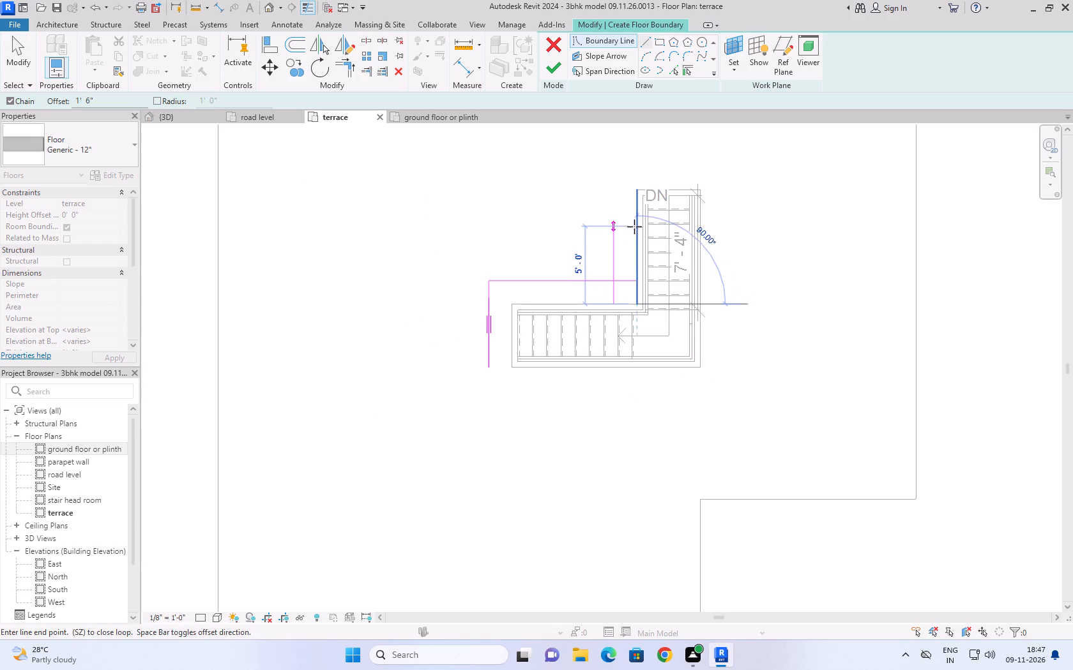
pyautogui.scroll(6, 635, 188)
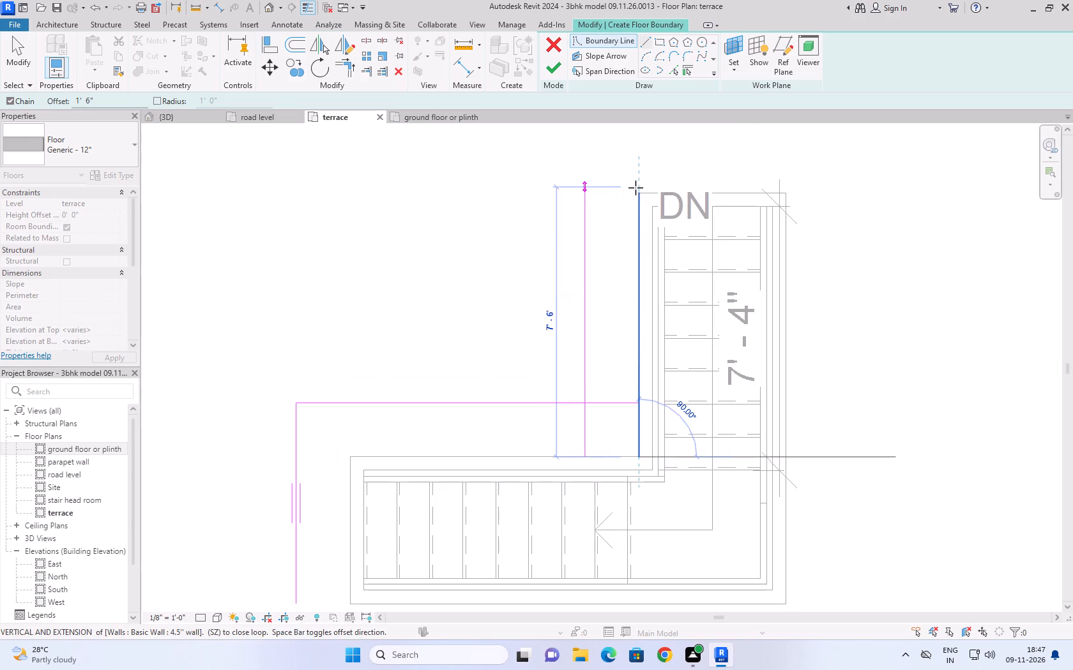
pyautogui.click(639, 195)
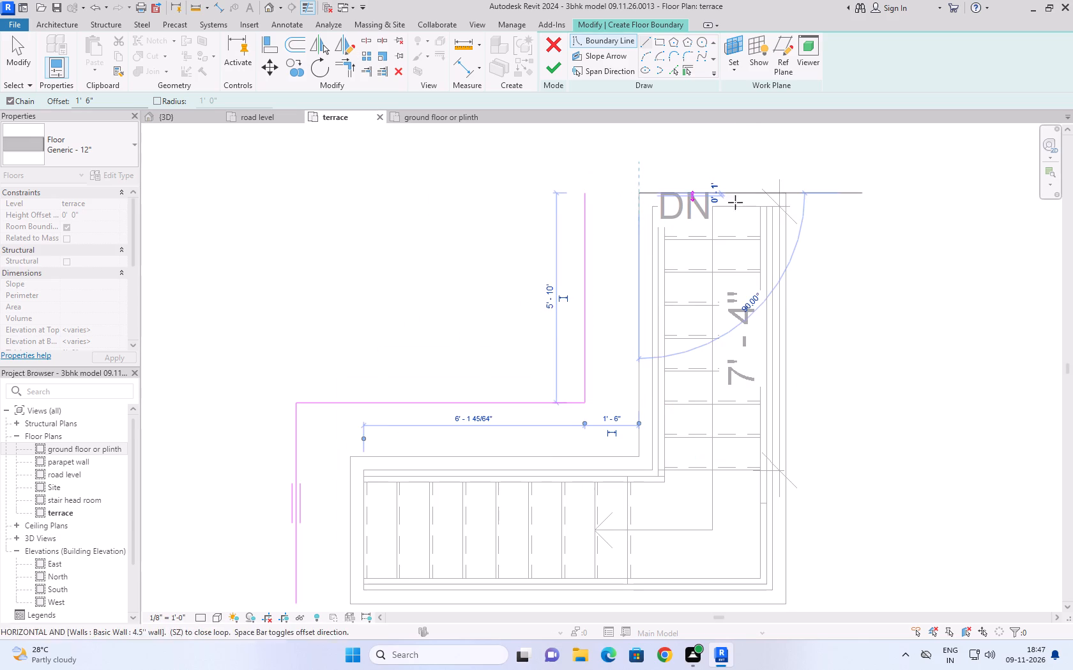
pyautogui.click(788, 192)
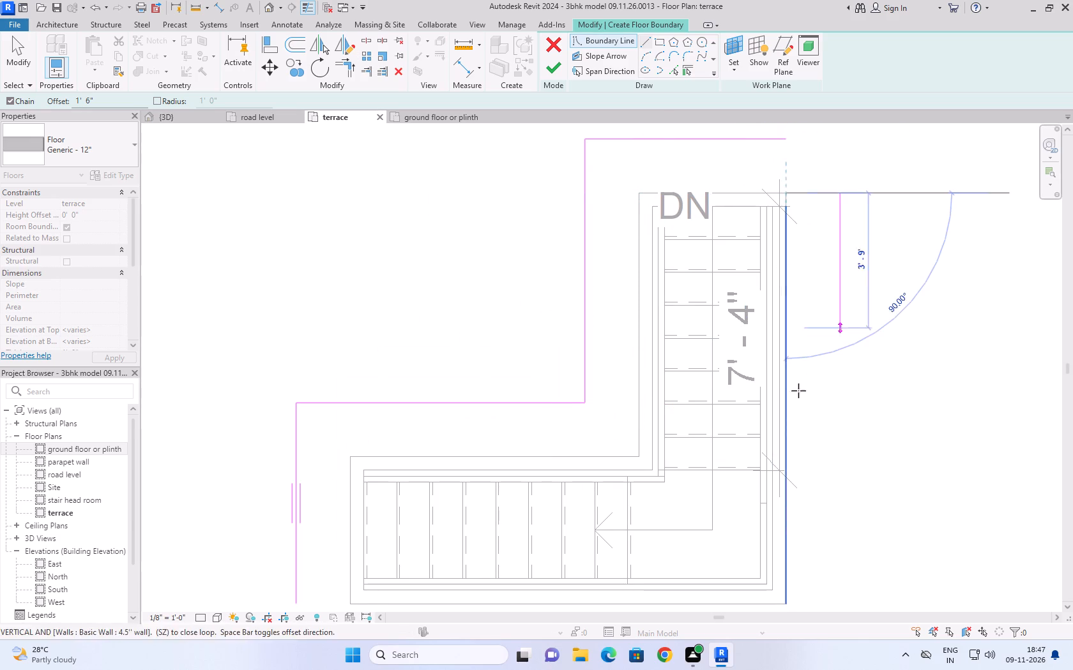
pyautogui.scroll(-5, 805, 417)
pyautogui.scroll(-2, 804, 484)
pyautogui.scroll(11, 805, 516)
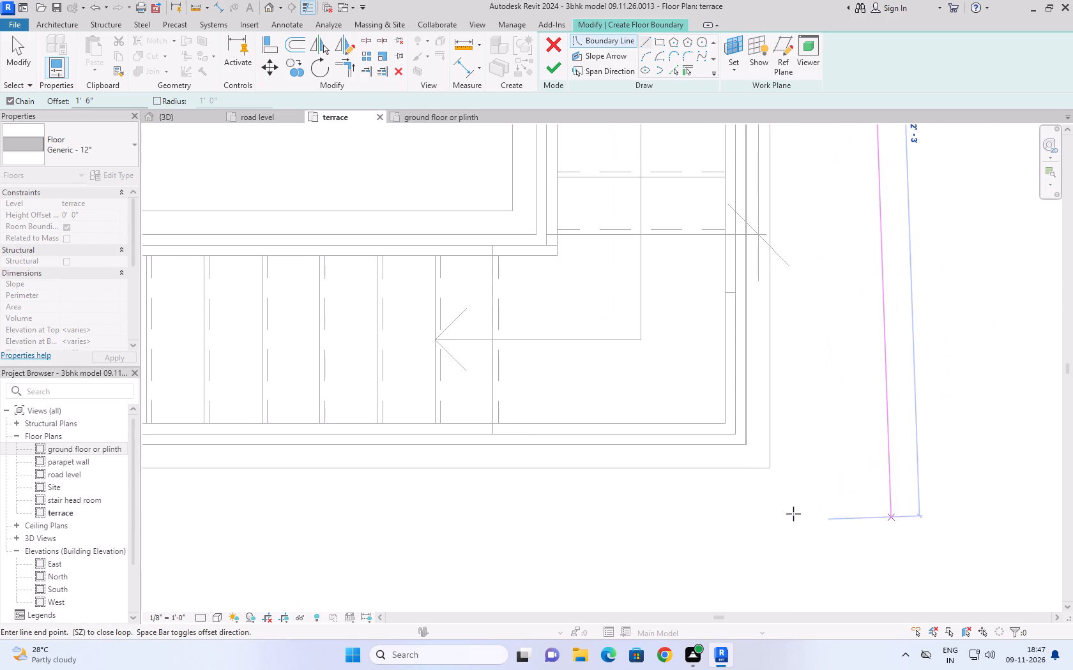
pyautogui.click(769, 468)
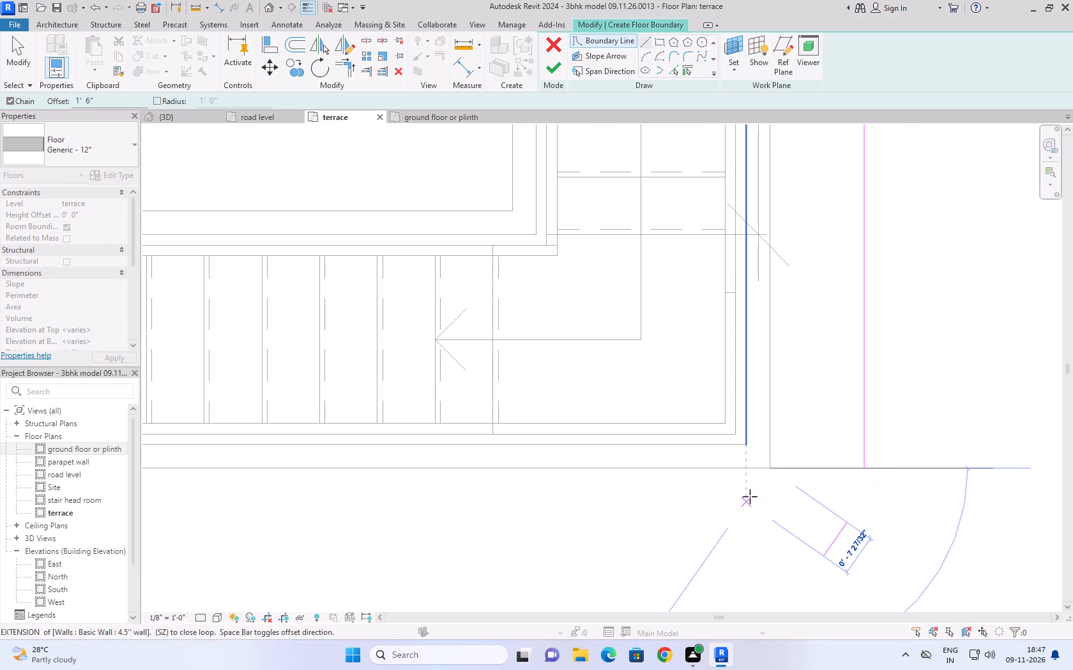
pyautogui.scroll(-6, 432, 469)
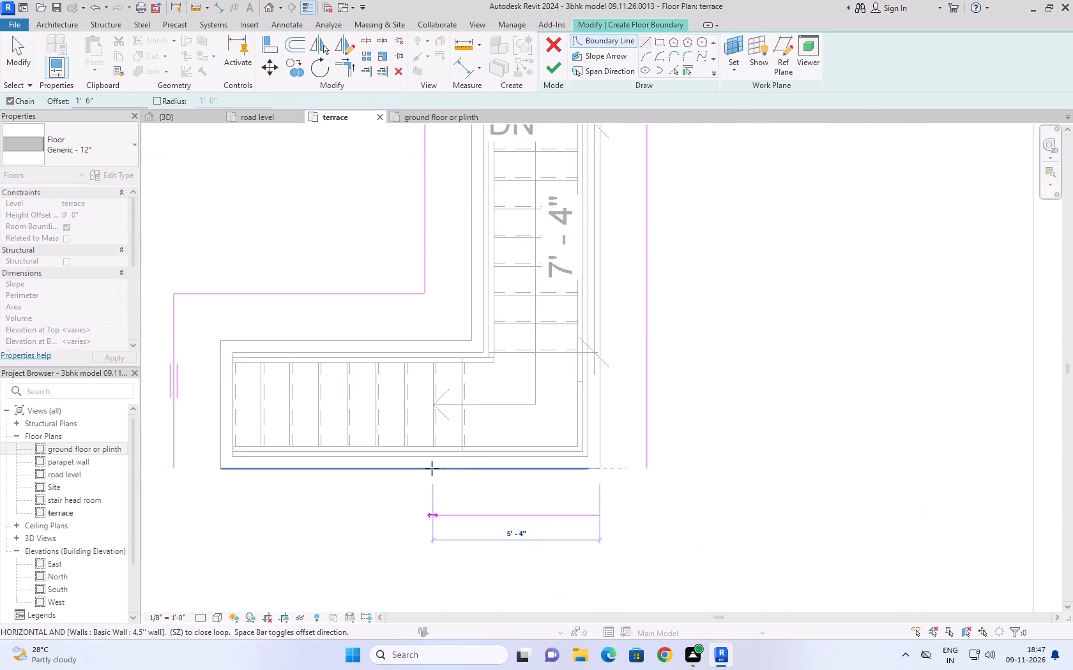
pyautogui.scroll(-2, 432, 468)
pyautogui.click(295, 466)
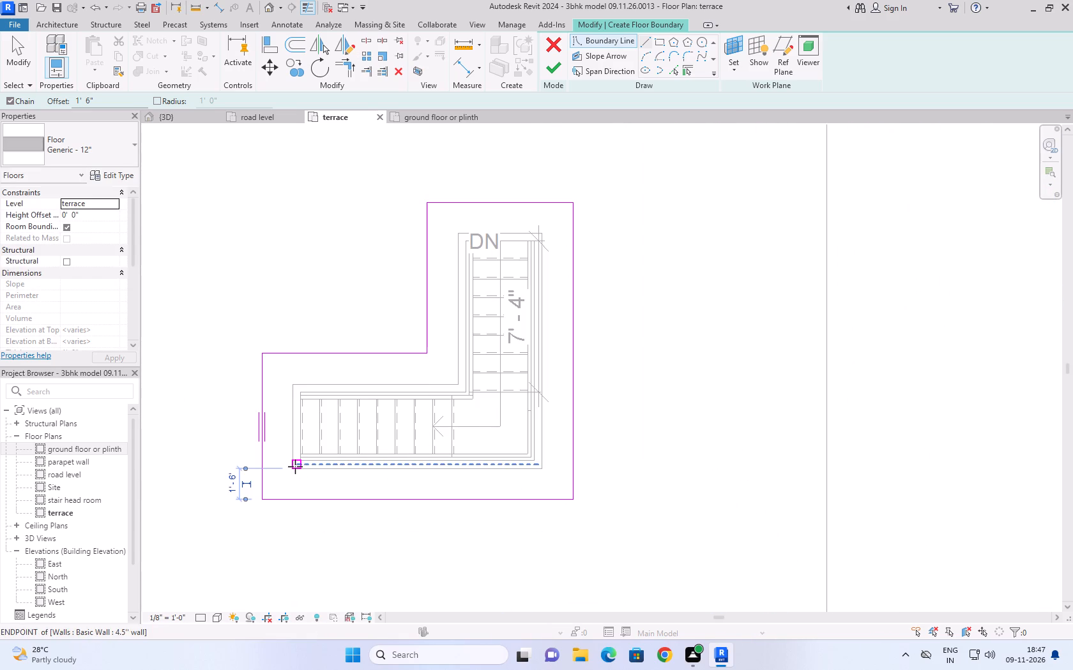
pyautogui.click(553, 68)
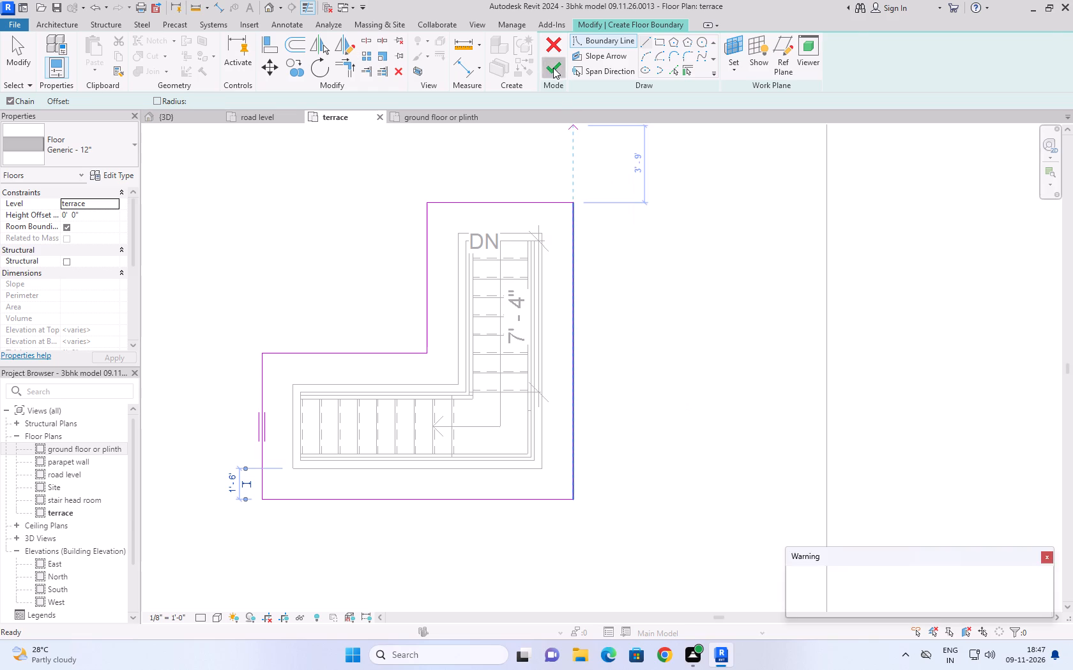
pyautogui.click(630, 333)
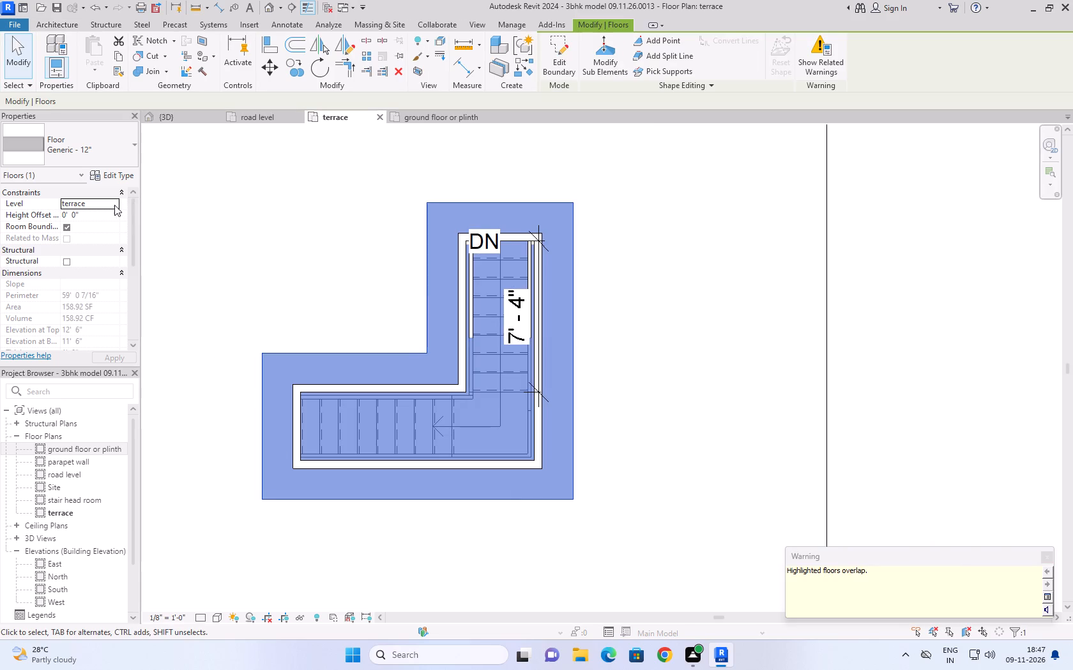
# Change the new floor's level to stair head room and check it in the 3D view.
pyautogui.click(114, 205)
pyautogui.click(106, 252)
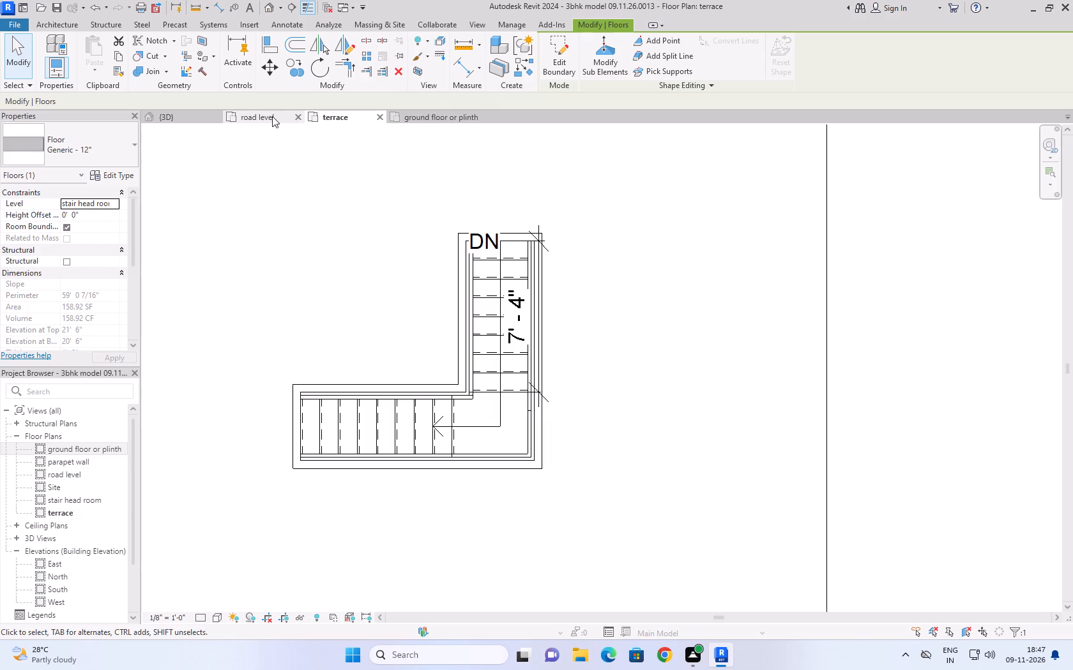
pyautogui.click(199, 114)
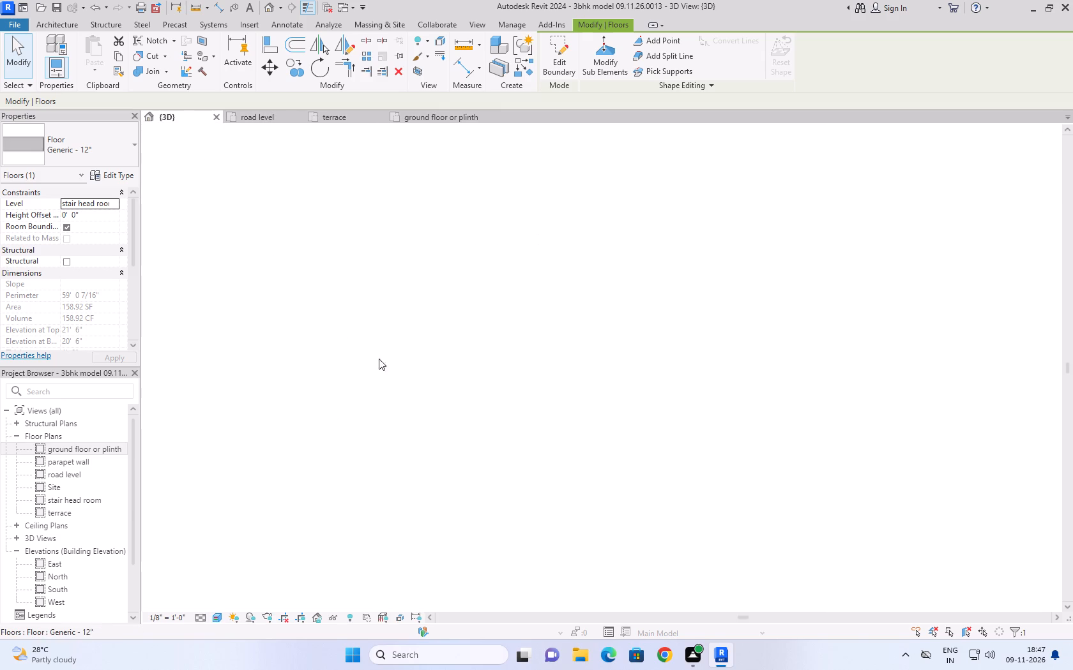
pyautogui.click(925, 181)
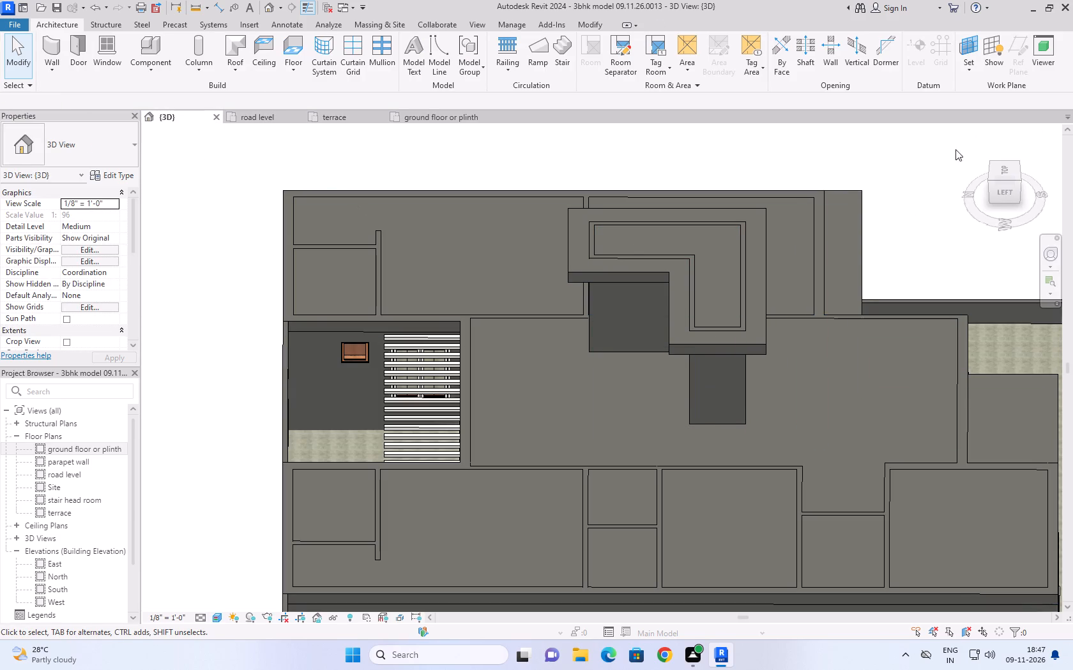
pyautogui.click(973, 137)
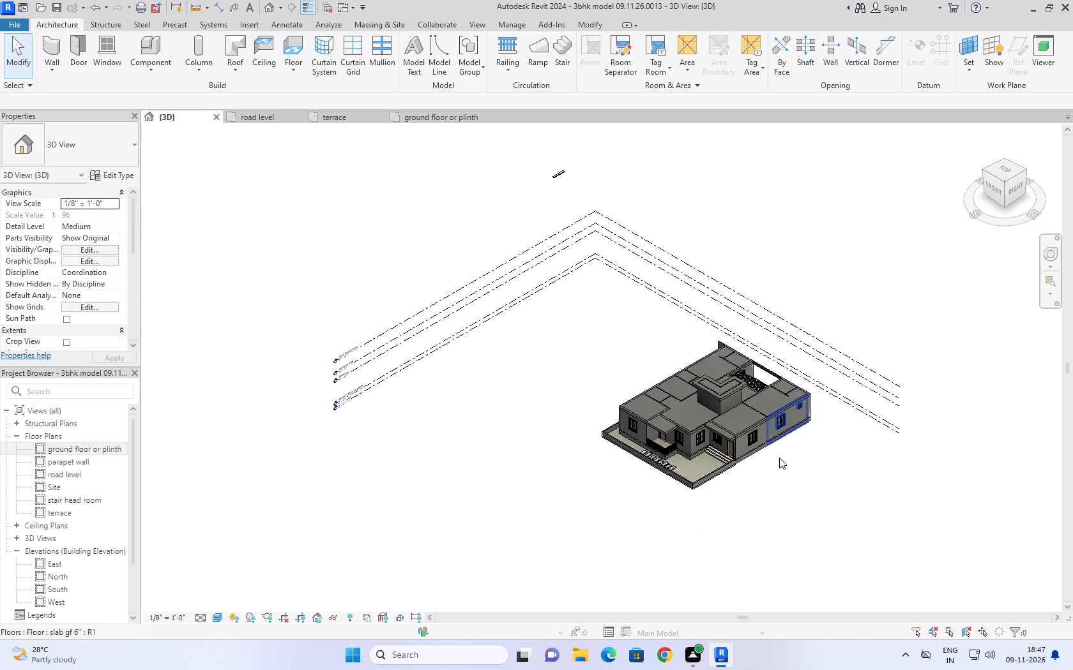
pyautogui.scroll(4, 777, 484)
pyautogui.scroll(7, 712, 361)
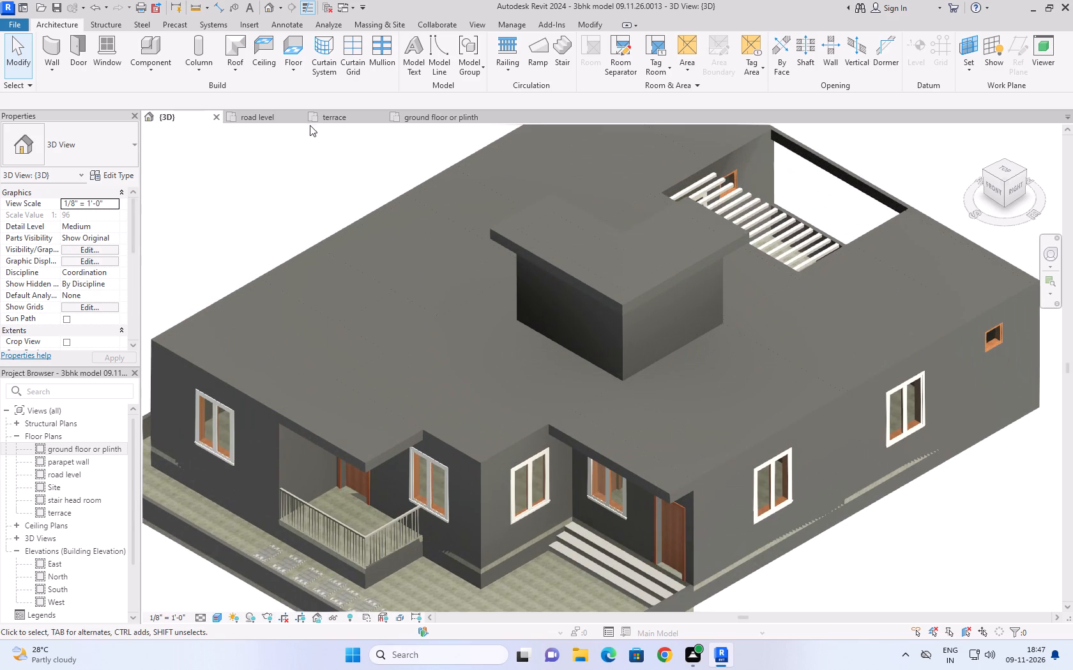
# Place a Single-Flush 36" x 84" door in the enclosure wall at the DN end of the stair on the terrace plan.
pyautogui.click(427, 118)
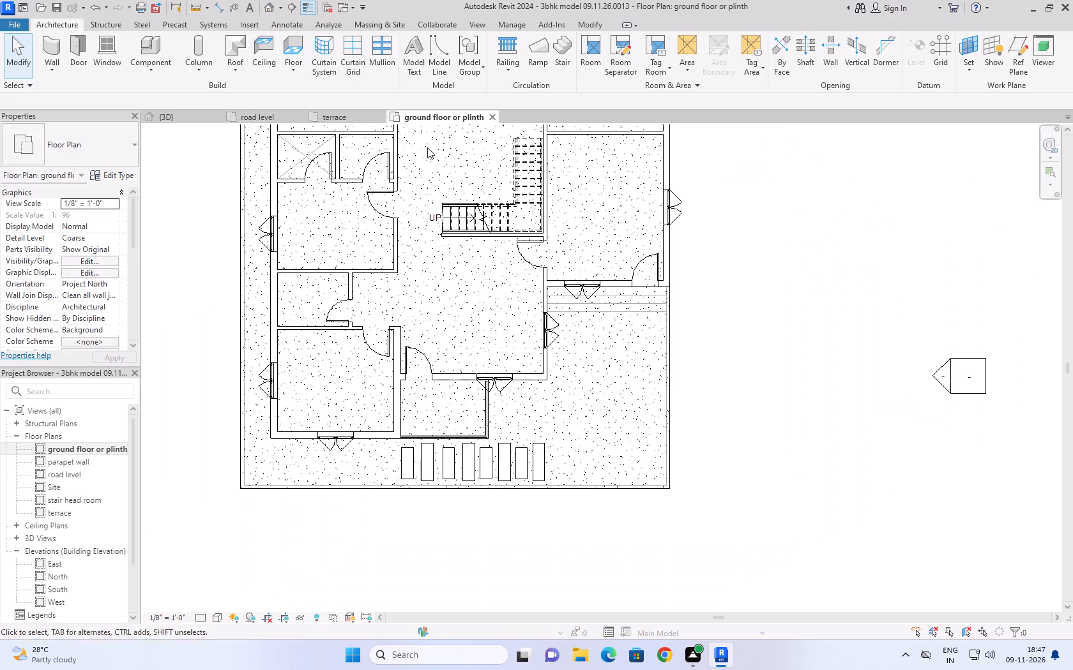
pyautogui.moveTo(706, 311); pyautogui.dragTo(724, 425, button='middle')
pyautogui.click(326, 119)
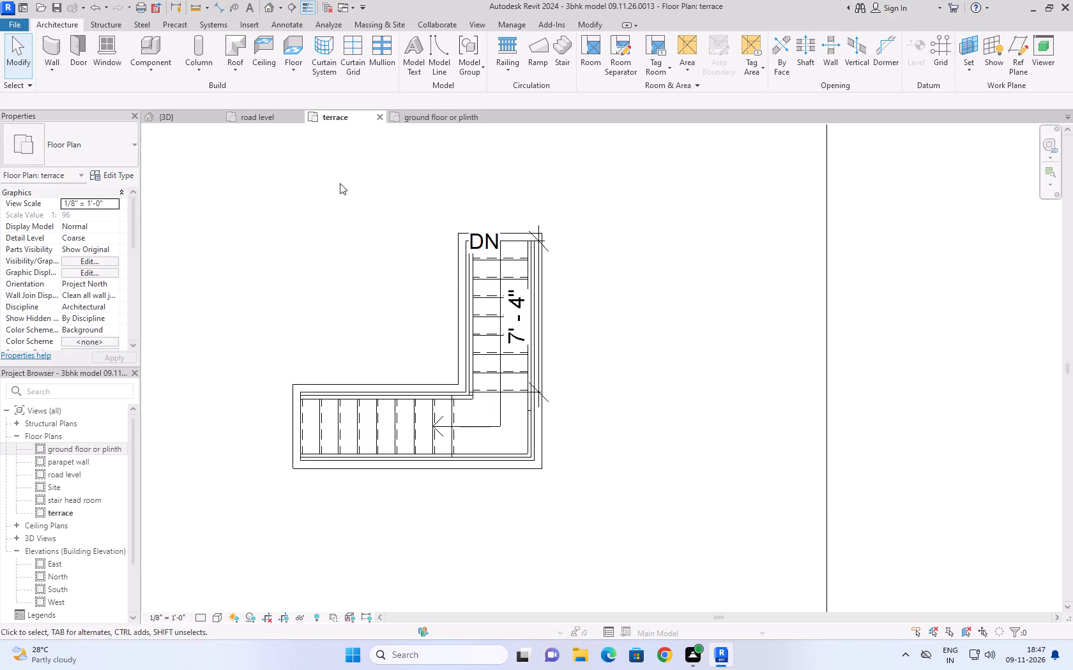
pyautogui.scroll(1, 490, 239)
pyautogui.write('dr')
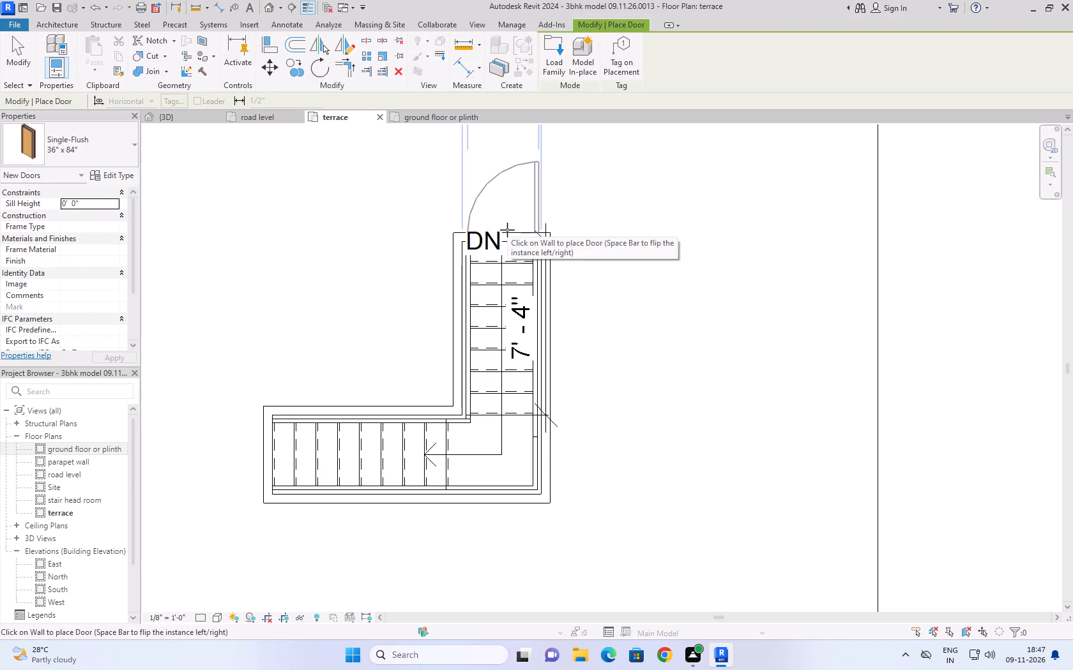
pyautogui.click(508, 231)
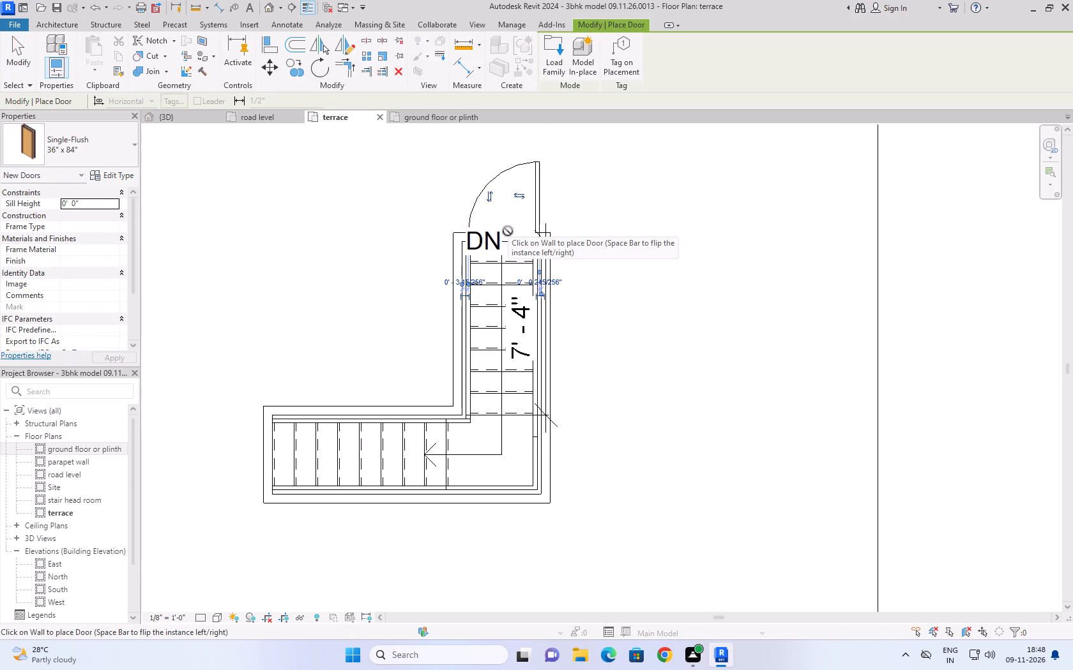
# Delete the stray casework object lying away from the house in the 3D view.
pyautogui.click(165, 116)
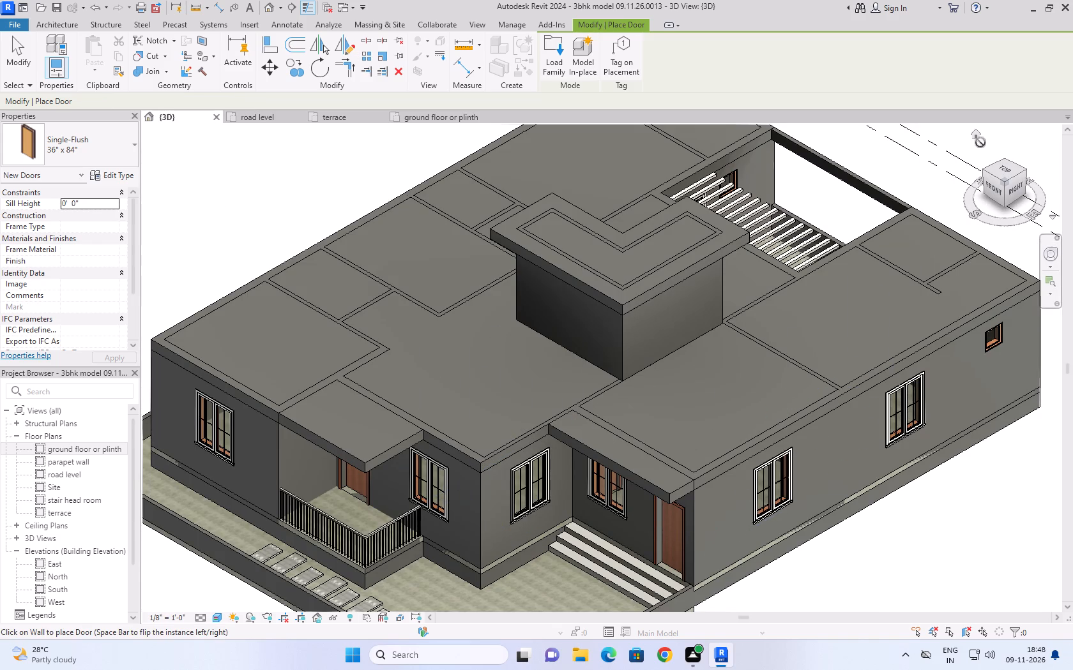
pyautogui.click(980, 136)
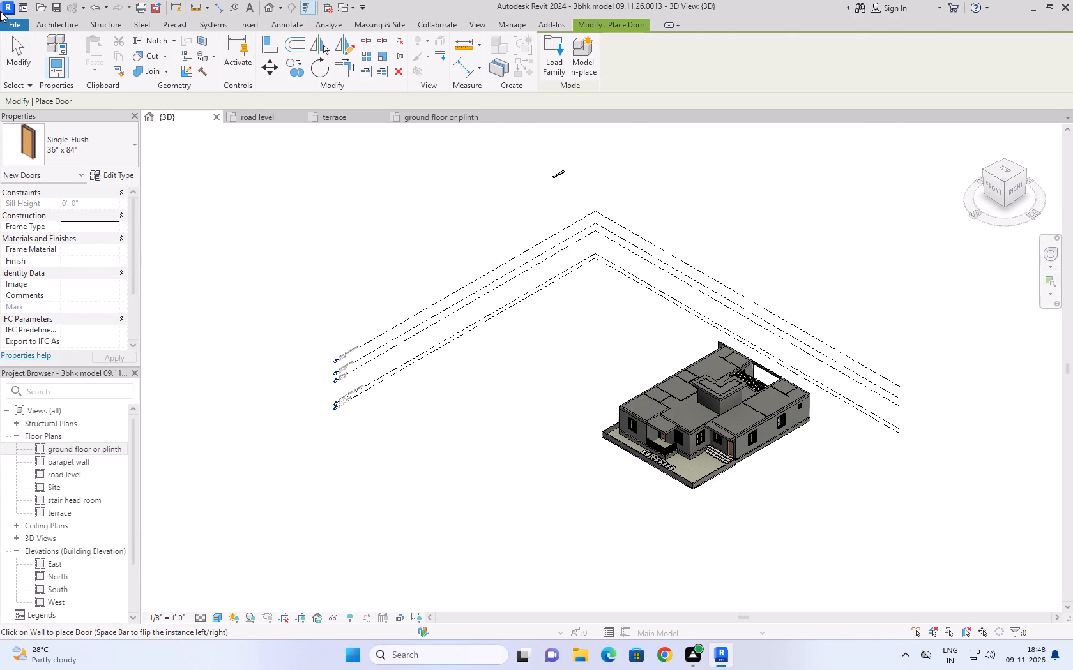
pyautogui.click(22, 56)
pyautogui.moveTo(532, 188); pyautogui.dragTo(537, 187)
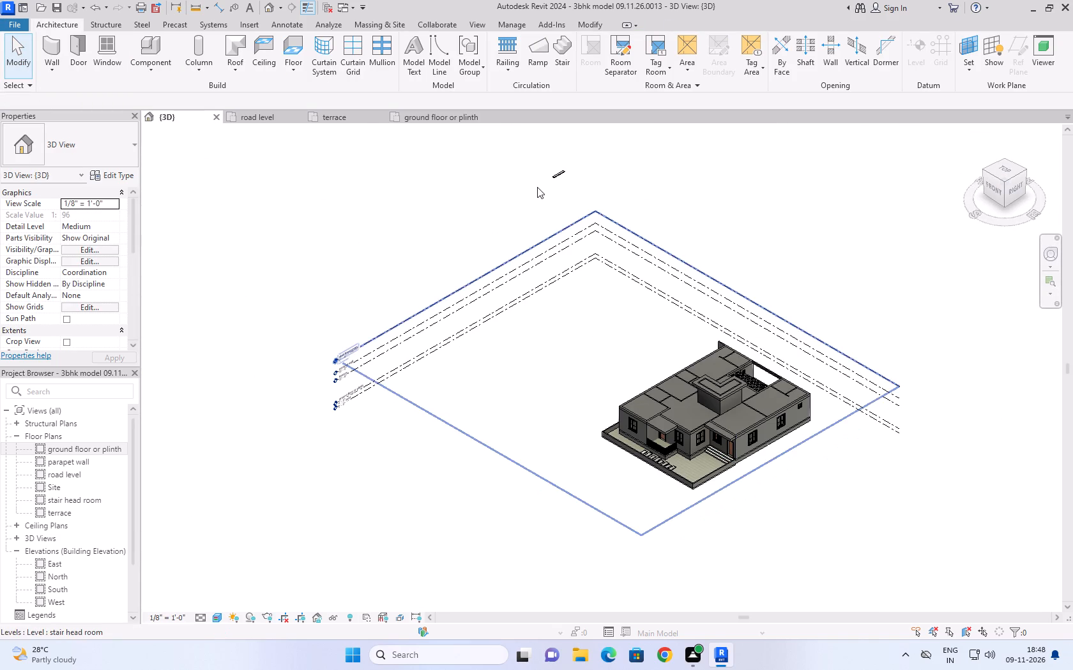
pyautogui.moveTo(537, 187); pyautogui.dragTo(584, 151)
pyautogui.press('Delete')
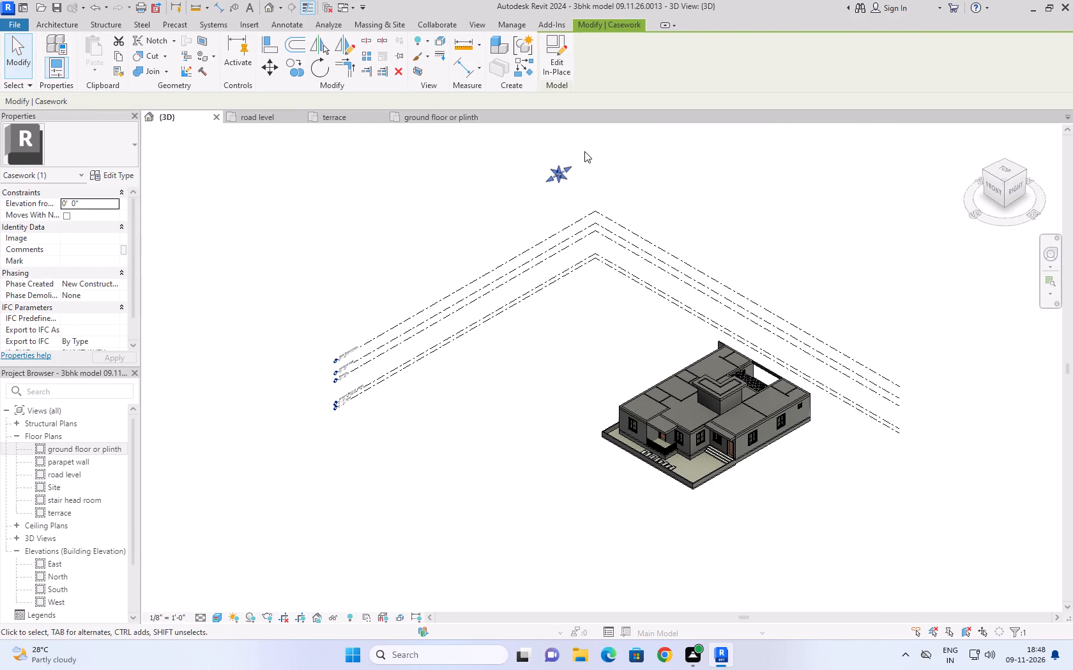
# Inspect the stair head room roof, terrace door and terrace slab from all sides in the 3D view.
pyautogui.scroll(6, 831, 514)
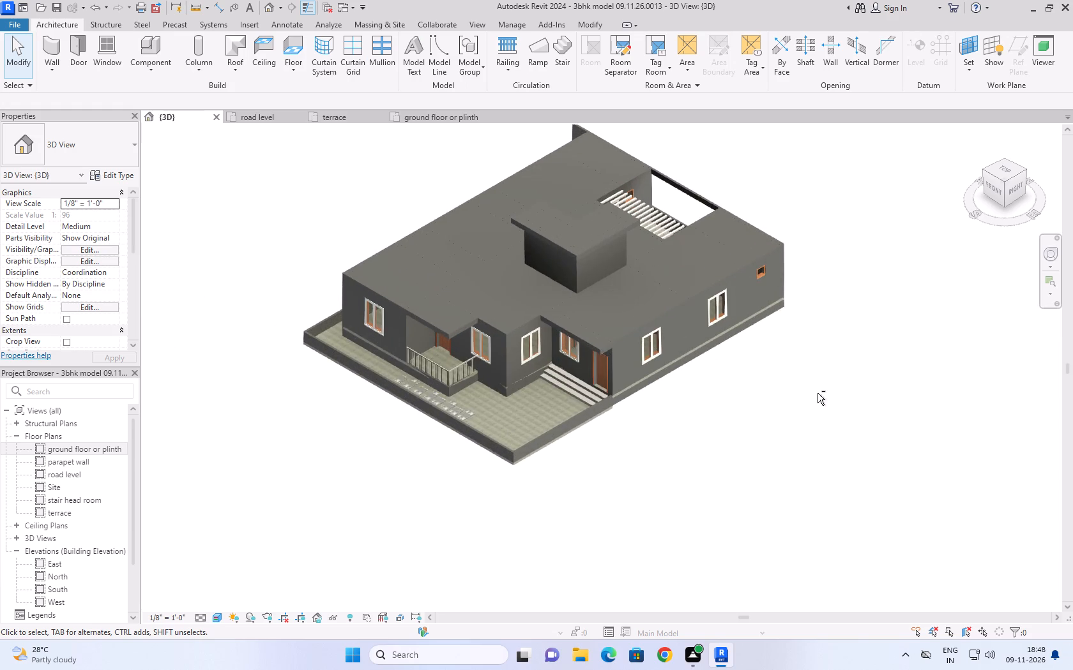
pyautogui.keyDown('shift'); pyautogui.moveTo(818, 393); pyautogui.dragTo(479, 346, button='middle'); pyautogui.keyUp('shift')
pyautogui.moveTo(489, 324); pyautogui.dragTo(809, 365, button='middle')
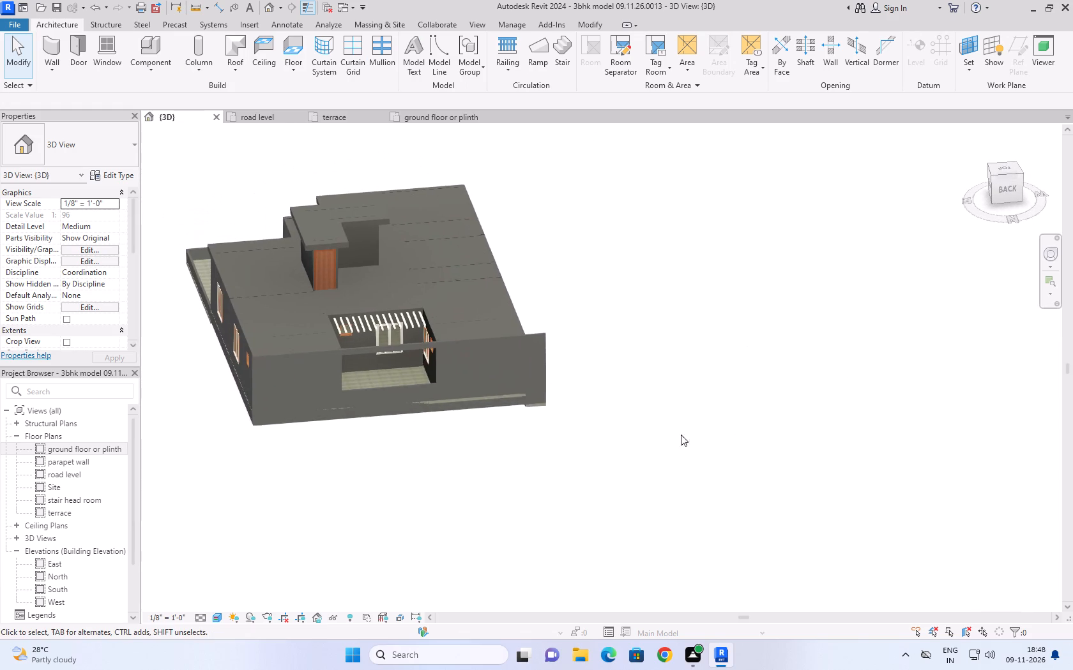
pyautogui.keyDown('shift'); pyautogui.moveTo(339, 478); pyautogui.dragTo(573, 447, button='middle'); pyautogui.keyUp('shift')
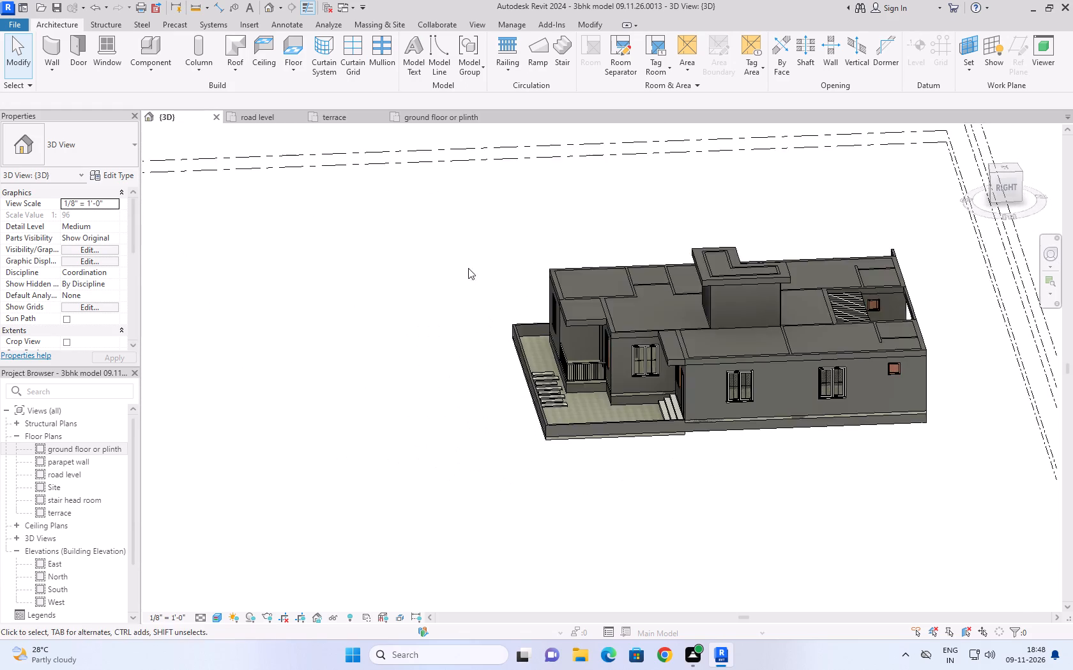
pyautogui.moveTo(417, 281); pyautogui.dragTo(264, 361, button='middle')
pyautogui.keyDown('shift'); pyautogui.moveTo(406, 574); pyautogui.dragTo(547, 592, button='middle'); pyautogui.keyUp('shift')
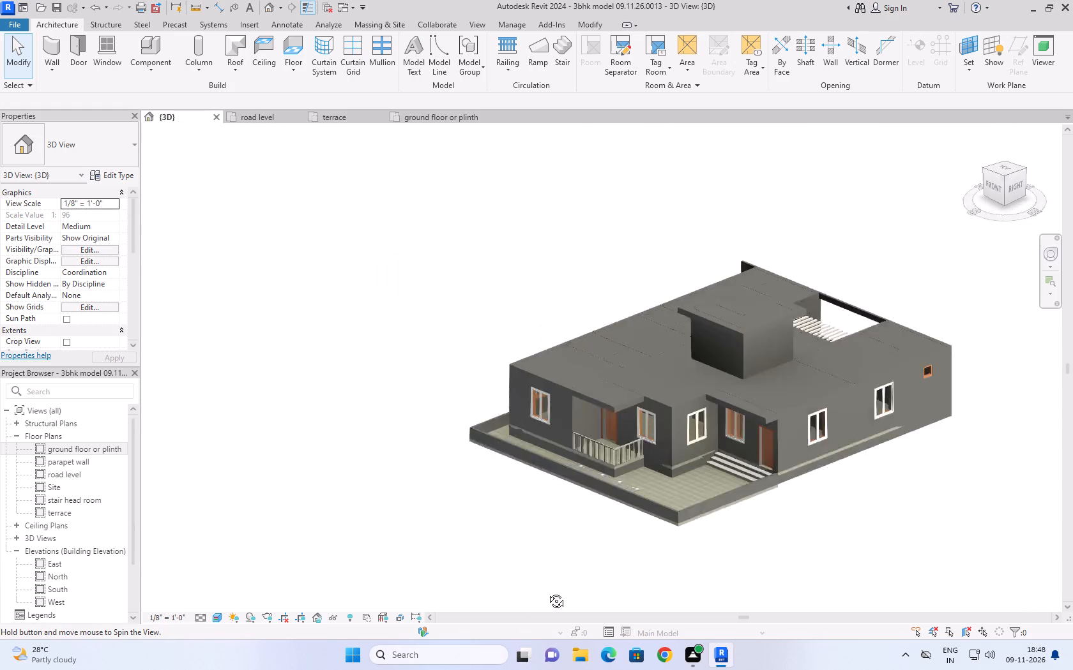
pyautogui.keyDown('shift'); pyautogui.moveTo(547, 592); pyautogui.dragTo(550, 590, button='middle'); pyautogui.keyUp('shift')
pyautogui.moveTo(381, 239); pyautogui.dragTo(120, 366, button='middle')
pyautogui.keyDown('shift'); pyautogui.moveTo(788, 325); pyautogui.dragTo(791, 324, button='middle'); pyautogui.keyUp('shift')
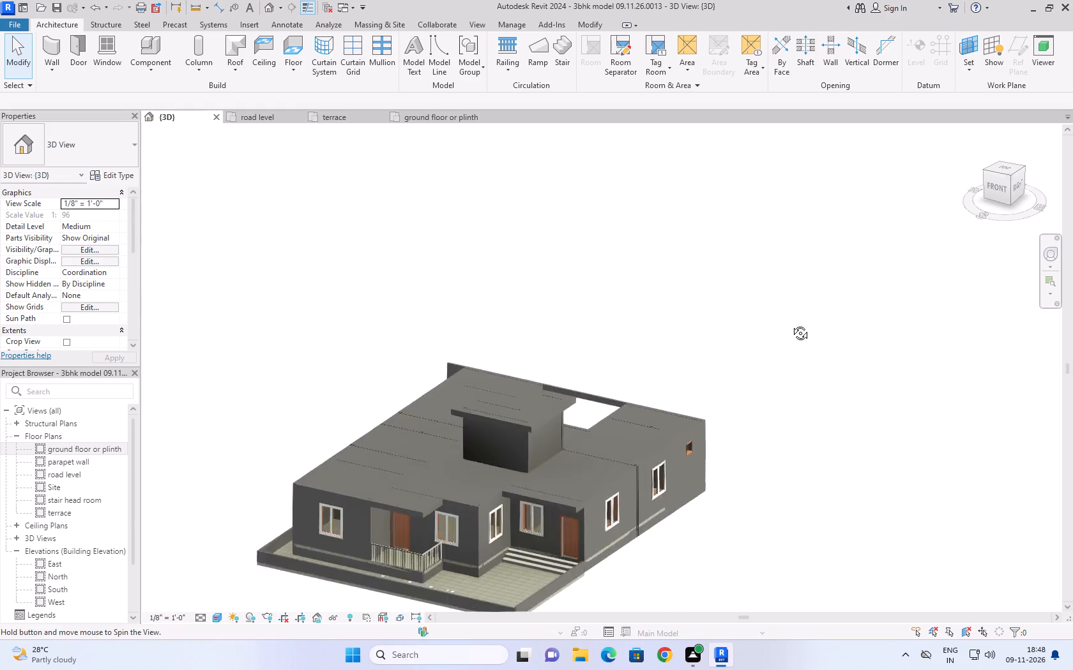
pyautogui.keyDown('shift'); pyautogui.moveTo(791, 324); pyautogui.dragTo(856, 419, button='middle'); pyautogui.keyUp('shift')
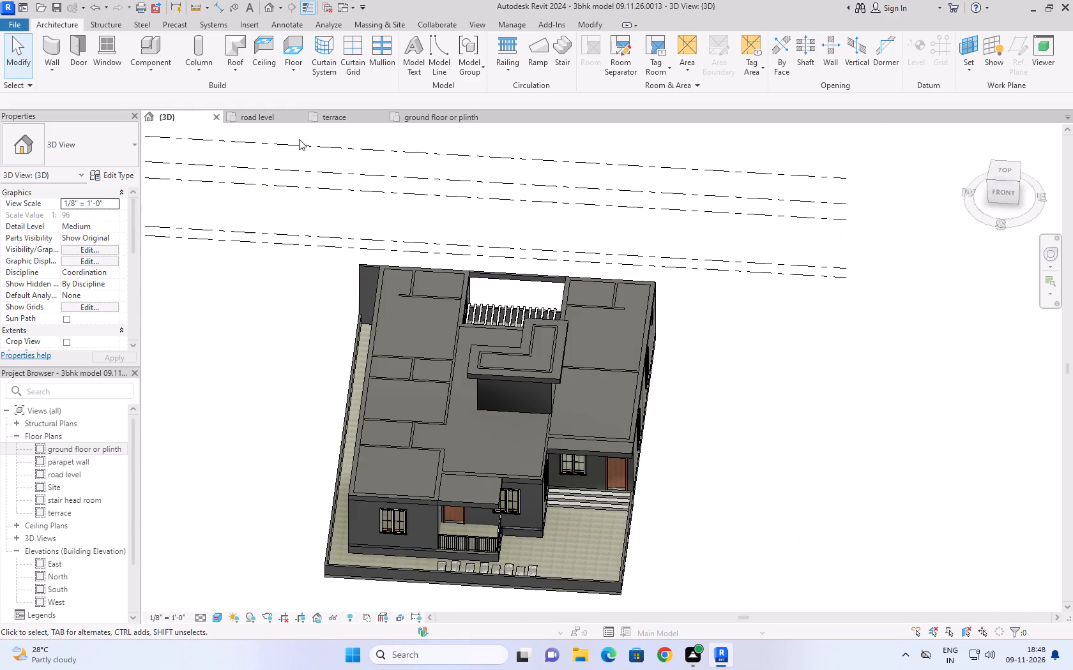
# Start a Handrail - Rectangular railing on the terrace plan and sketch its path about 24' 5" along the slab's south edge.
pyautogui.click(324, 123)
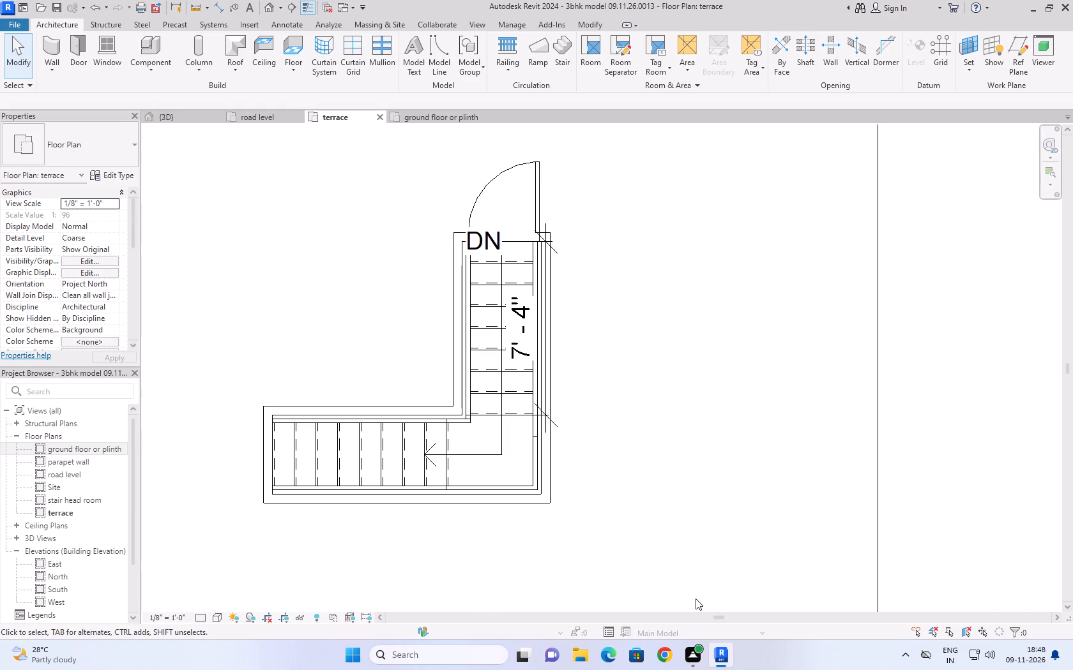
pyautogui.scroll(-4, 726, 389)
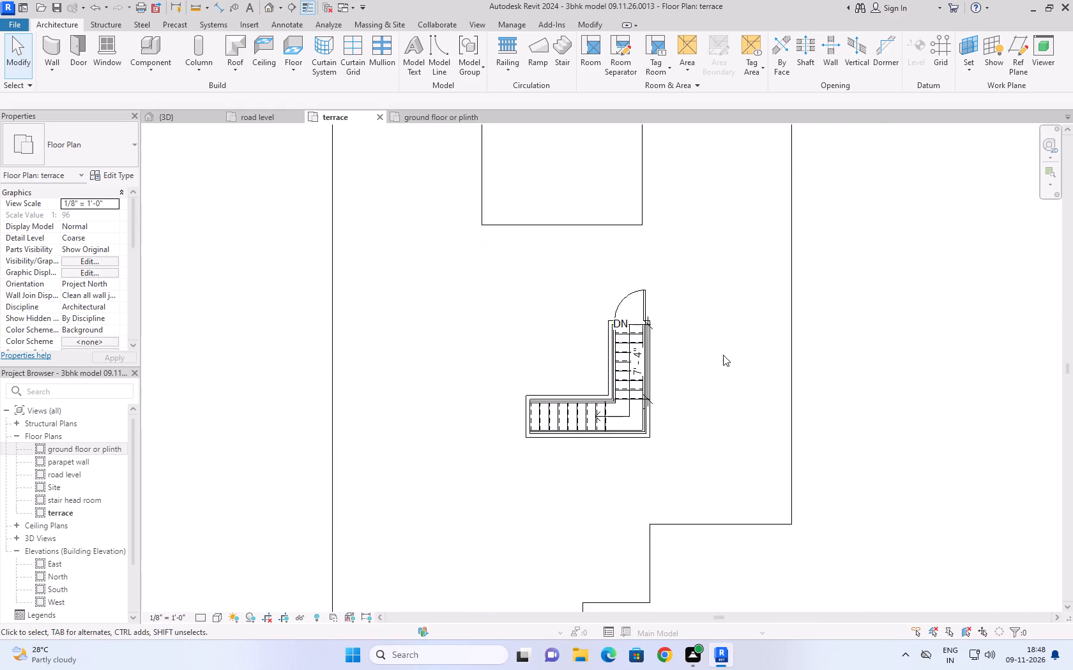
pyautogui.scroll(-6, 723, 355)
pyautogui.scroll(3, 809, 519)
pyautogui.moveTo(780, 449); pyautogui.dragTo(607, 416, button='middle')
pyautogui.scroll(-3, 607, 417)
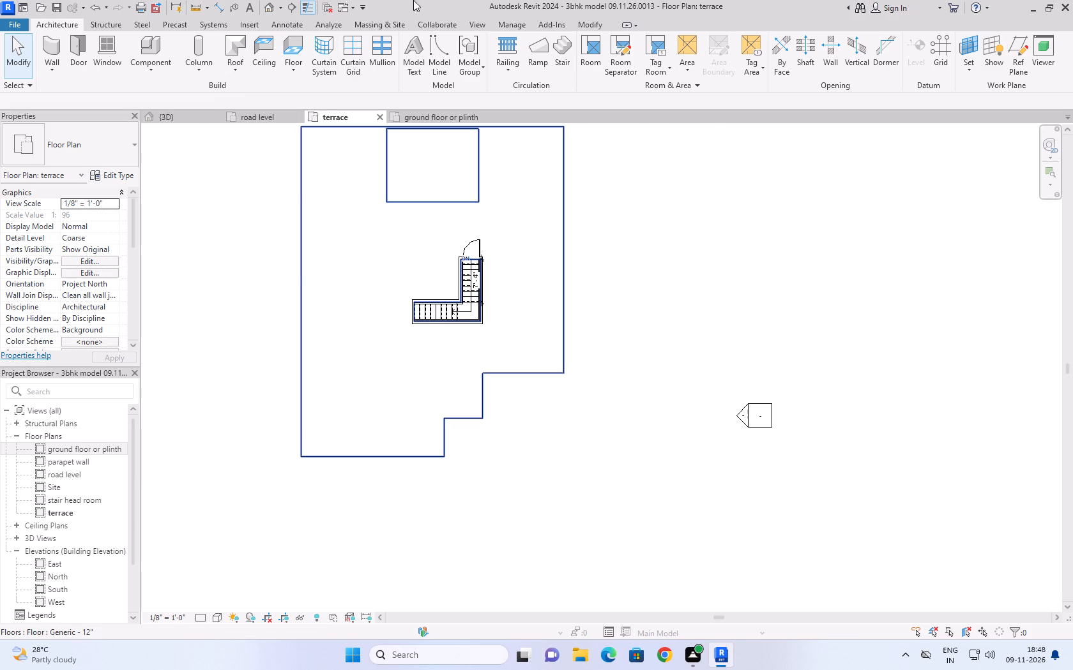
pyautogui.click(519, 47)
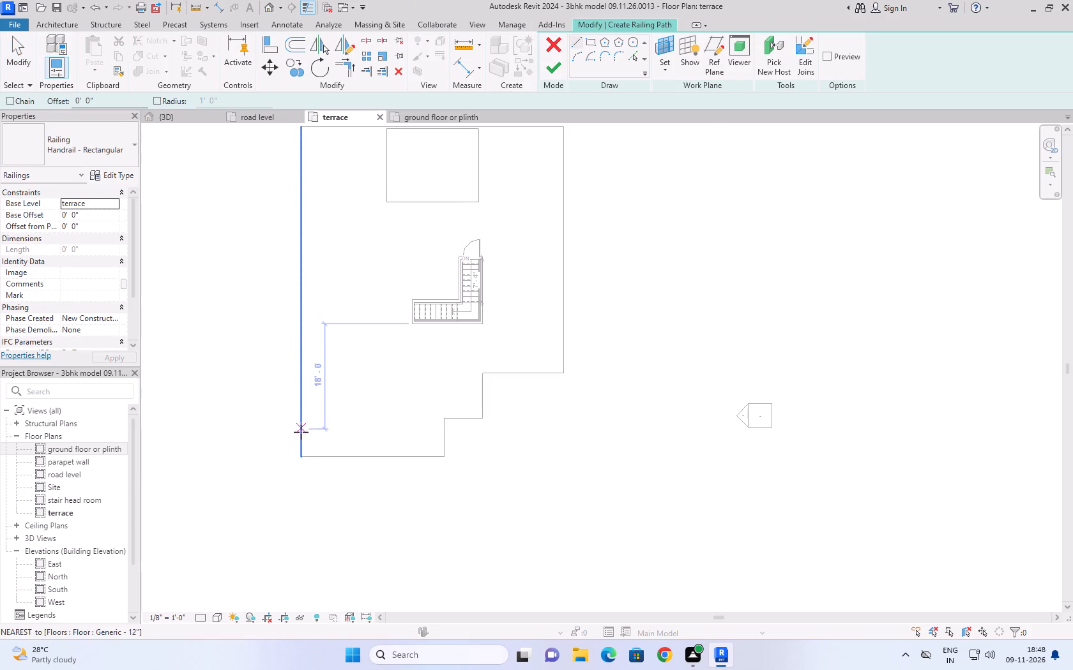
pyautogui.scroll(8, 308, 459)
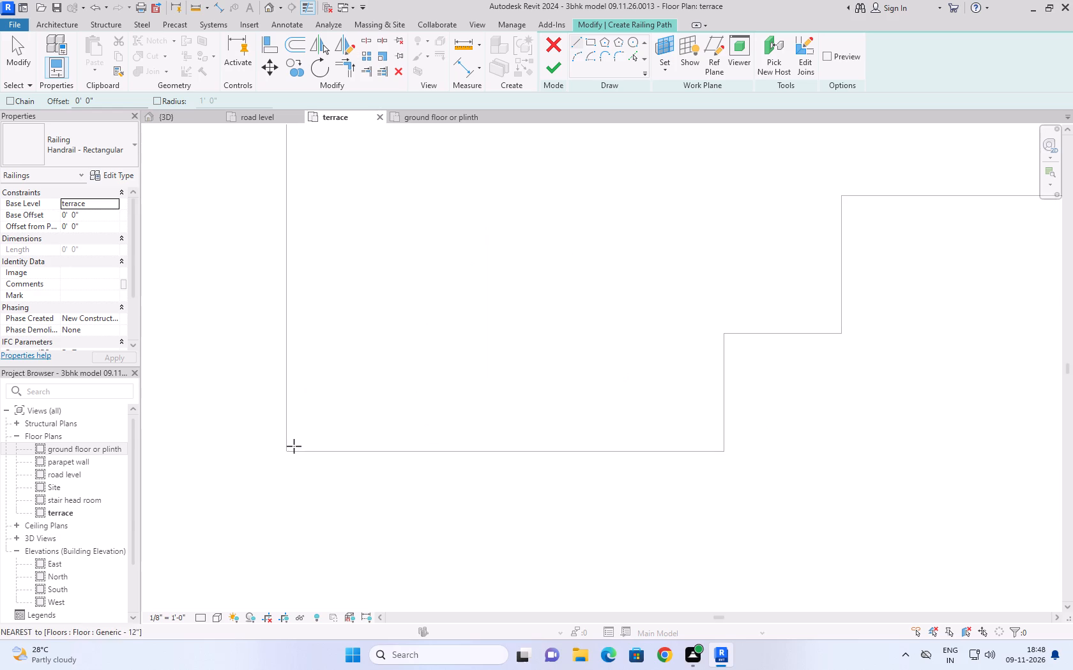
pyautogui.click(291, 449)
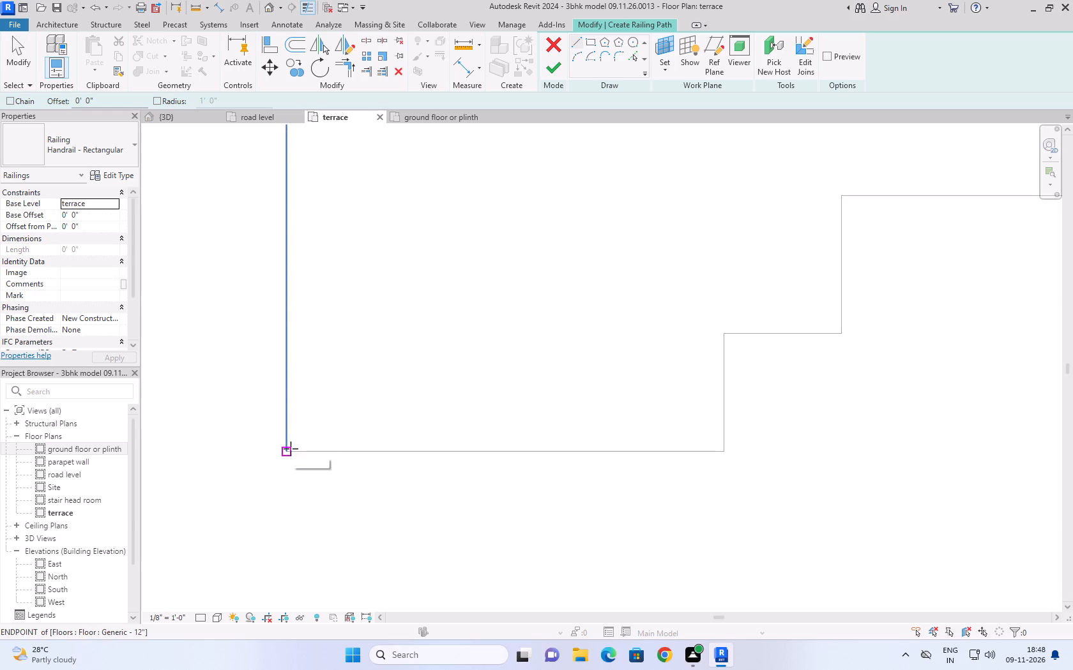
pyautogui.click(722, 449)
# Continue the railing path along the stepped southeast slab edge with segments of about 6' 9", 6' 7", 7' 10" and 13' 10".
pyautogui.click(722, 449)
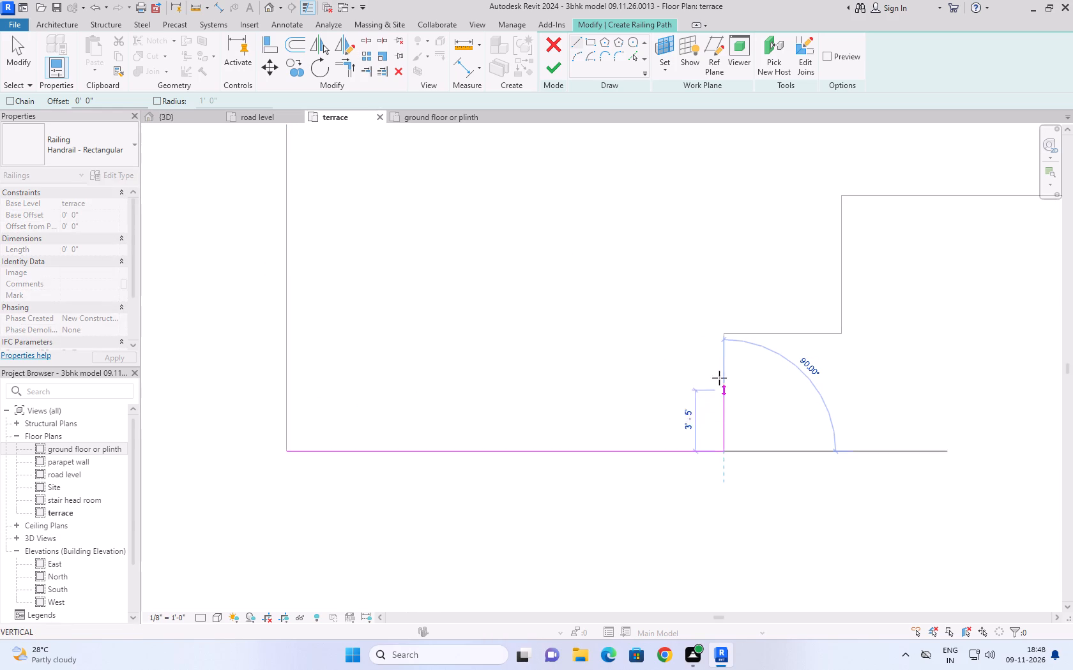
pyautogui.click(720, 330)
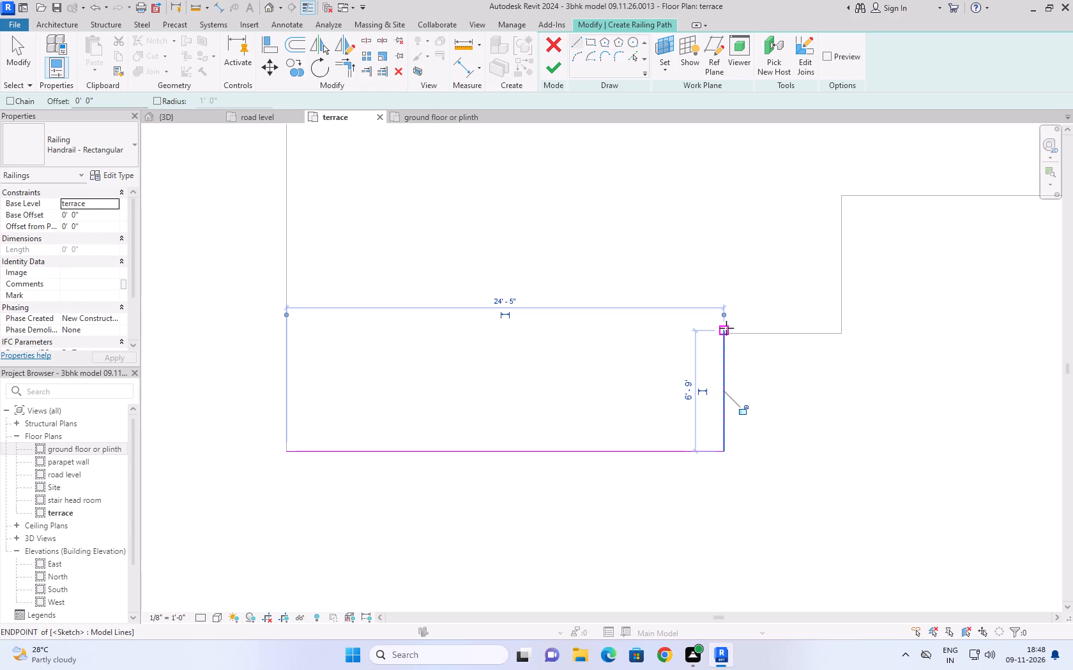
pyautogui.click(726, 328)
pyautogui.click(839, 327)
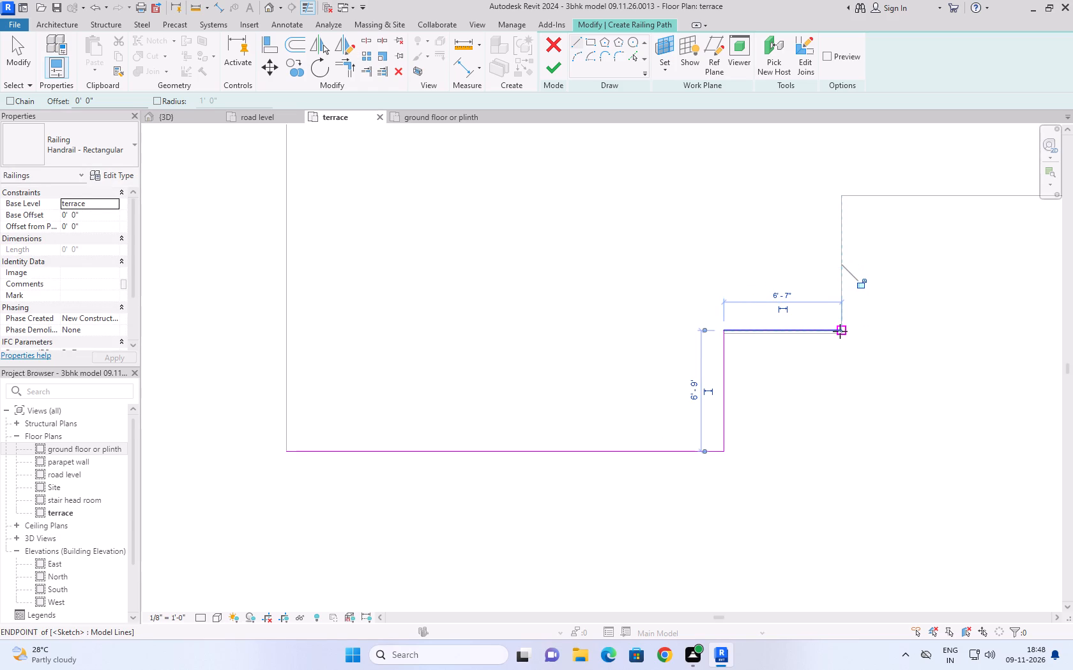
pyautogui.click(840, 331)
pyautogui.click(839, 191)
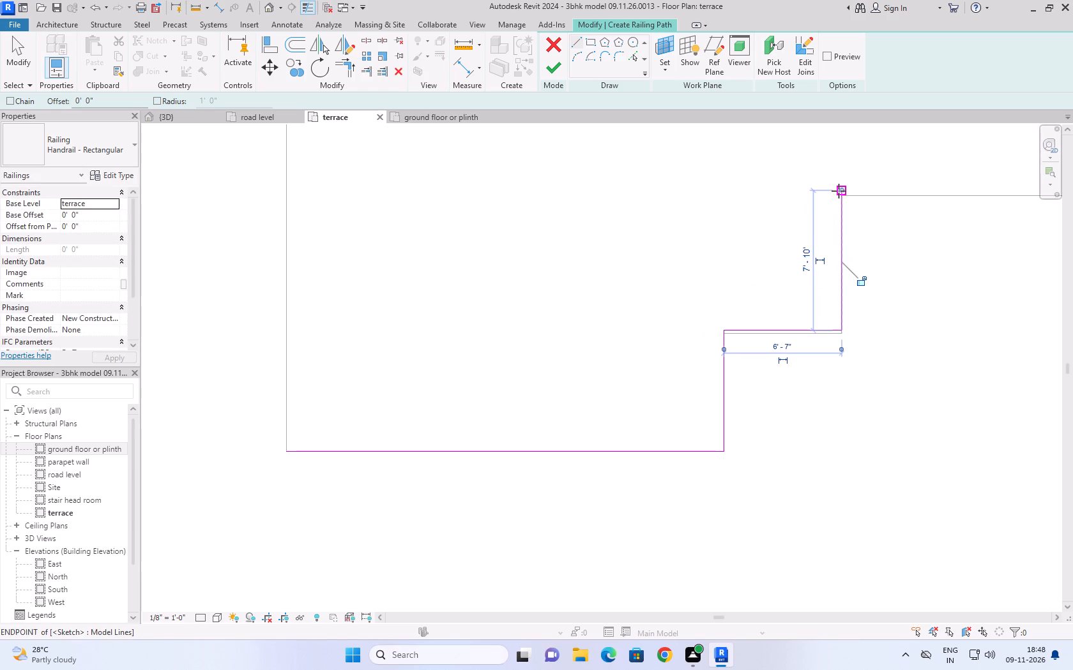
pyautogui.scroll(-10, 839, 191)
pyautogui.moveTo(839, 184); pyautogui.dragTo(696, 472, button='middle')
pyautogui.scroll(2, 694, 474)
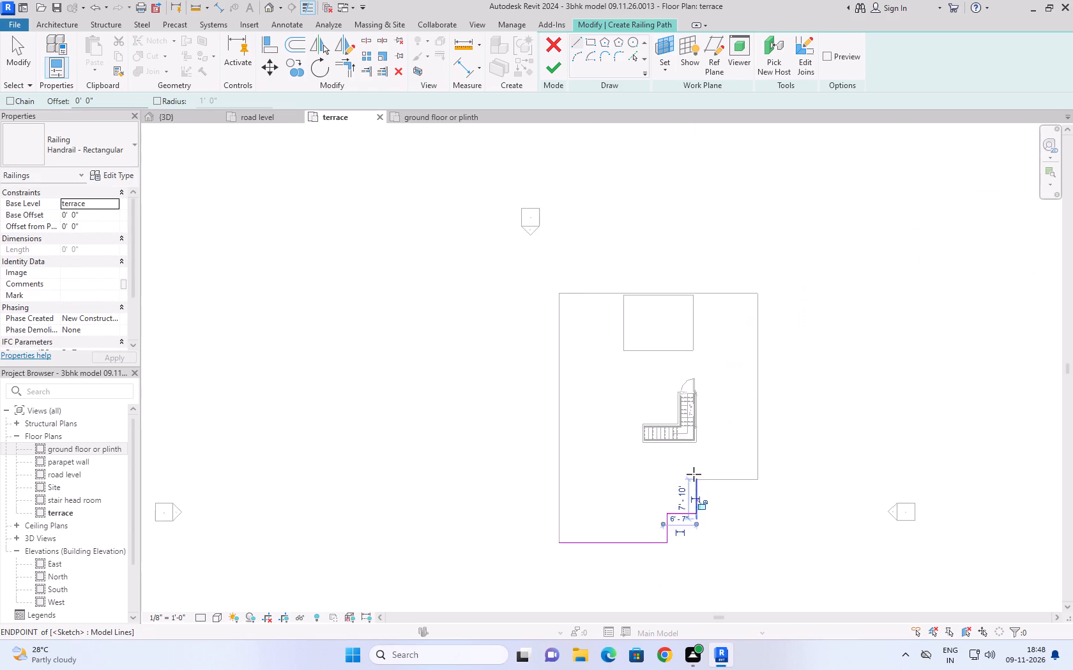
pyautogui.scroll(8, 694, 474)
pyautogui.click(706, 493)
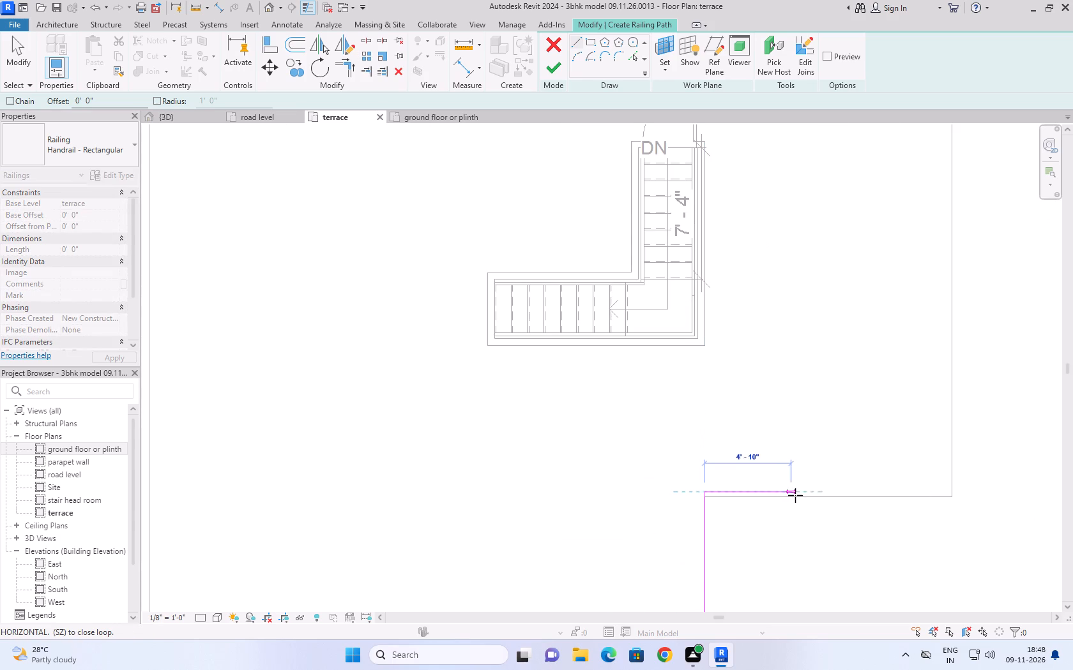
pyautogui.click(951, 490)
# Extend the railing path along the slab's full east edge, and about 44' 10" across its north edge.
pyautogui.scroll(-5, 948, 426)
pyautogui.moveTo(948, 423); pyautogui.dragTo(926, 480, button='middle')
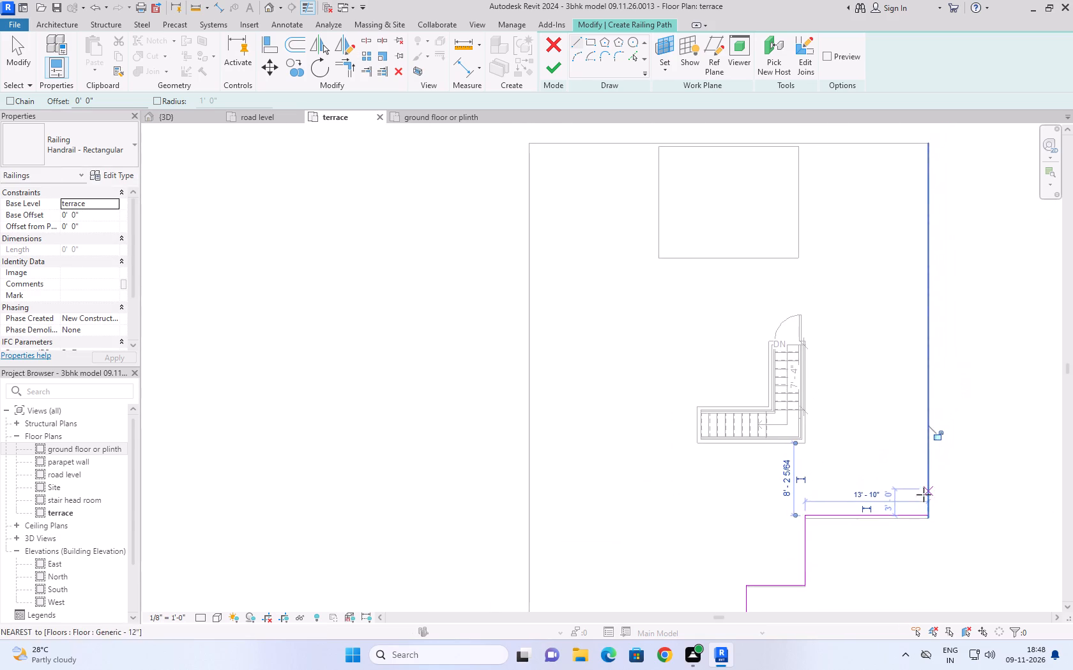
pyautogui.scroll(8, 922, 508)
pyautogui.click(942, 526)
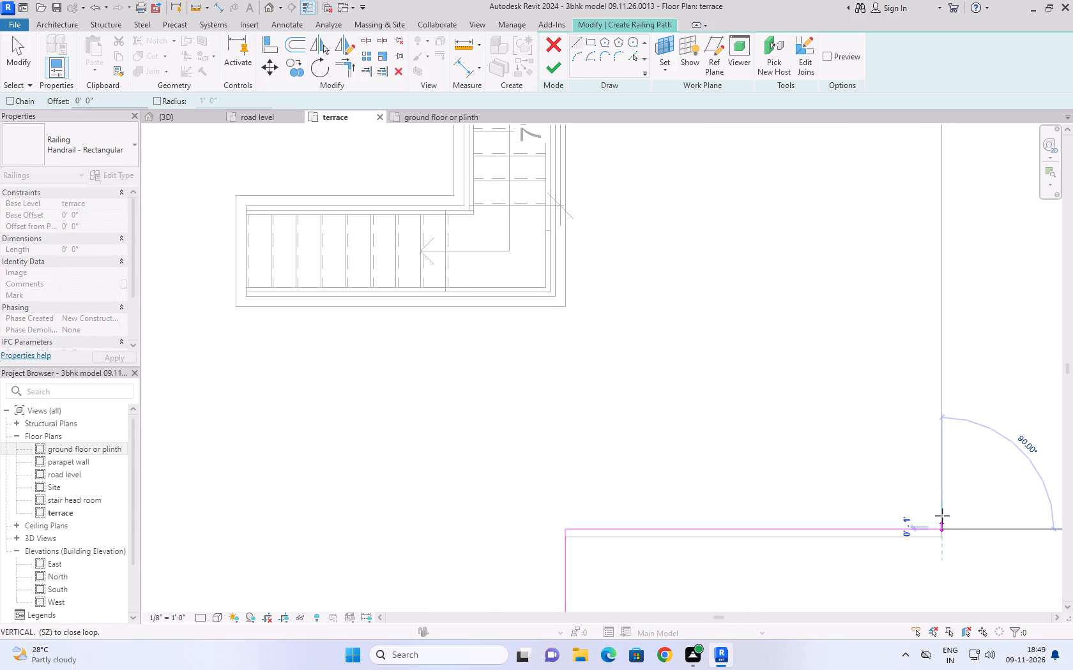
pyautogui.scroll(-9, 929, 392)
pyautogui.moveTo(922, 318); pyautogui.dragTo(858, 583, button='middle')
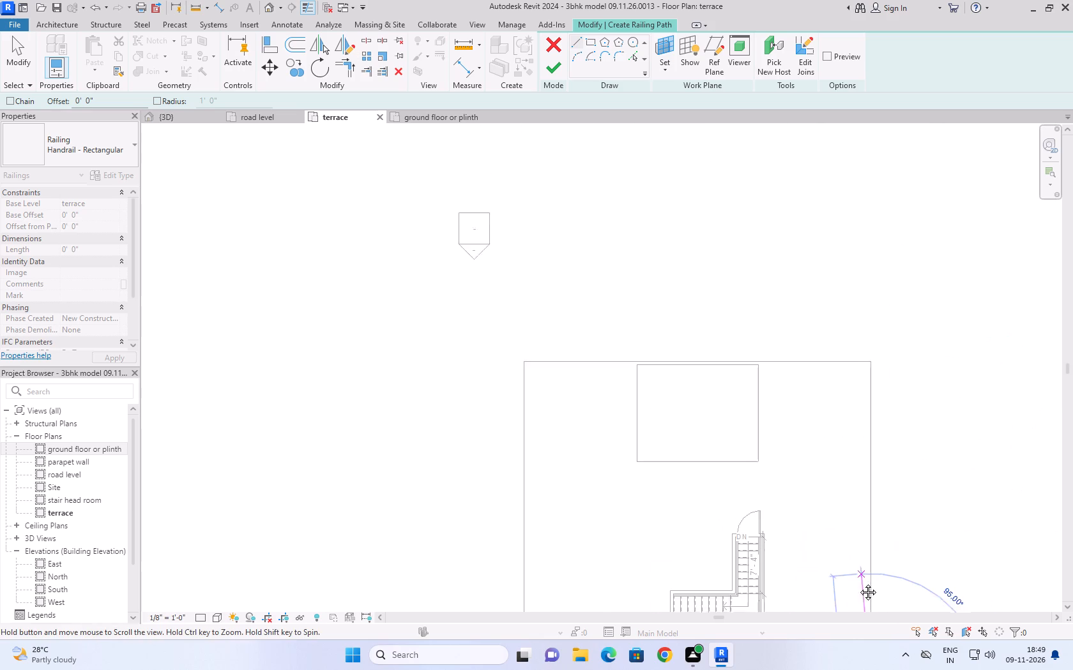
pyautogui.moveTo(858, 583); pyautogui.dragTo(858, 583, button='middle')
pyautogui.scroll(7, 865, 392)
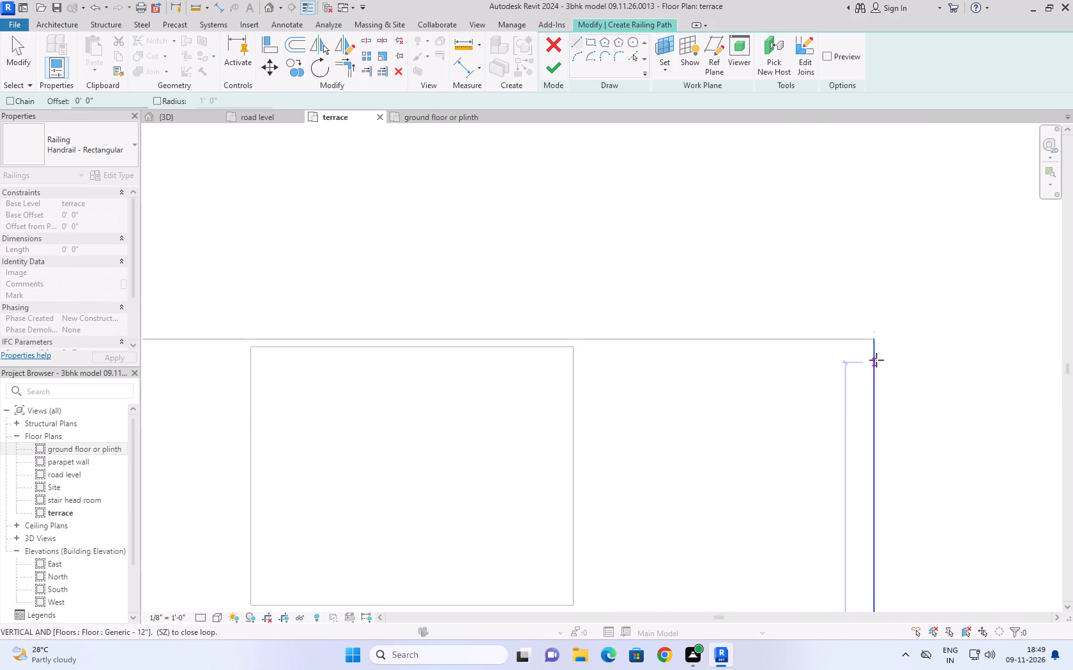
pyautogui.click(872, 340)
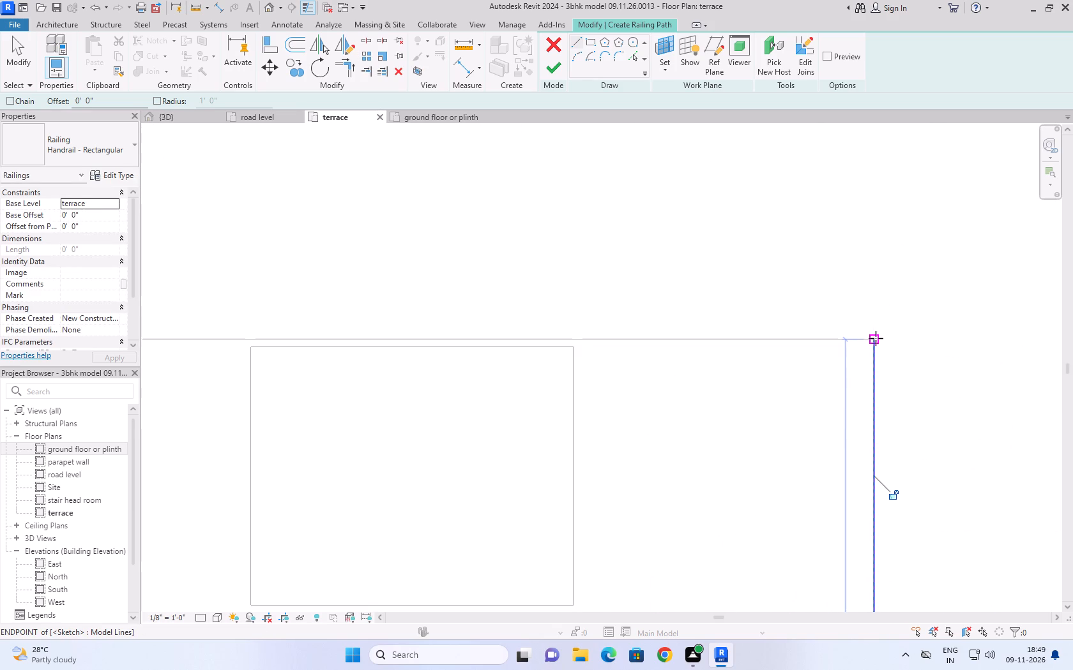
pyautogui.click(874, 339)
pyautogui.scroll(-8, 757, 354)
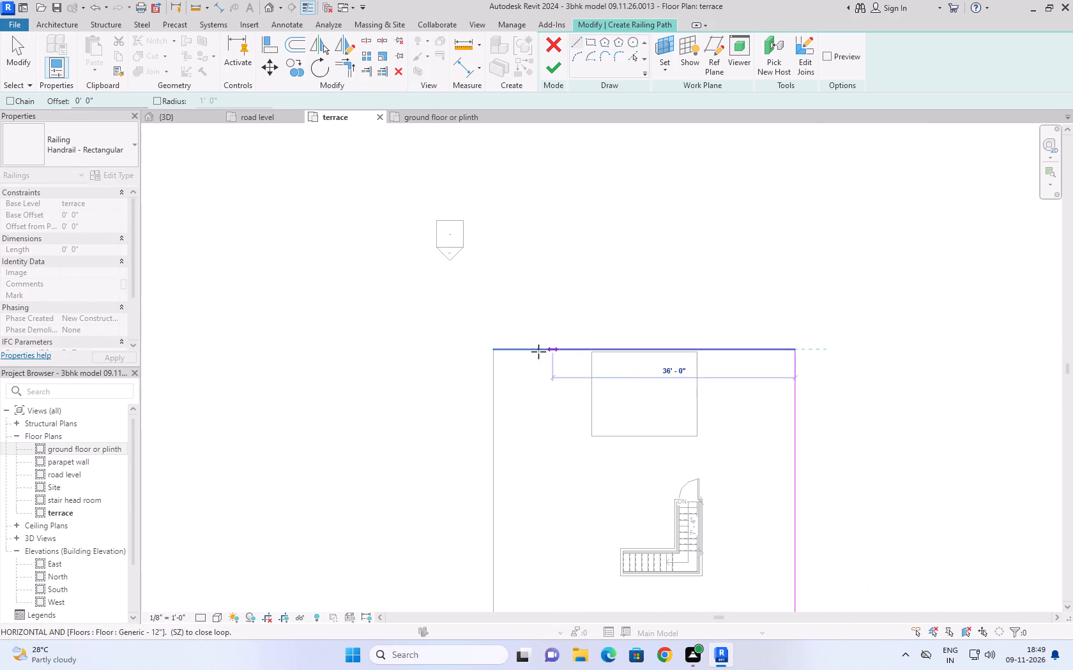
pyautogui.scroll(13, 494, 352)
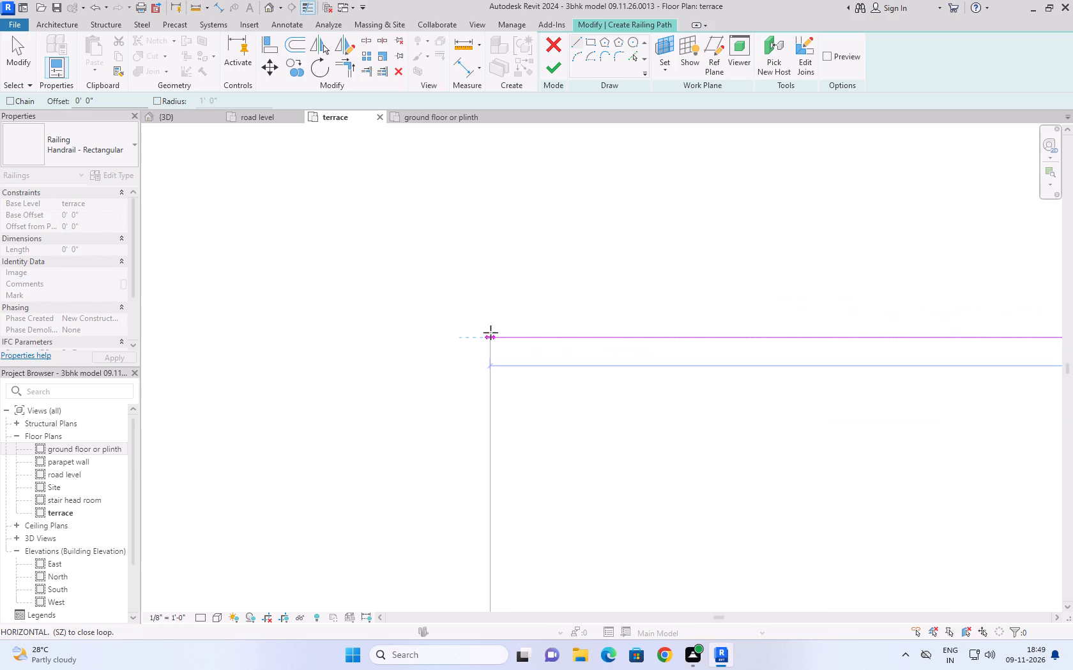
pyautogui.click(492, 339)
# Close the railing path down the slab's west edge, from the northwest corner to the southwest corner.
pyautogui.scroll(-11, 497, 306)
pyautogui.scroll(2, 491, 319)
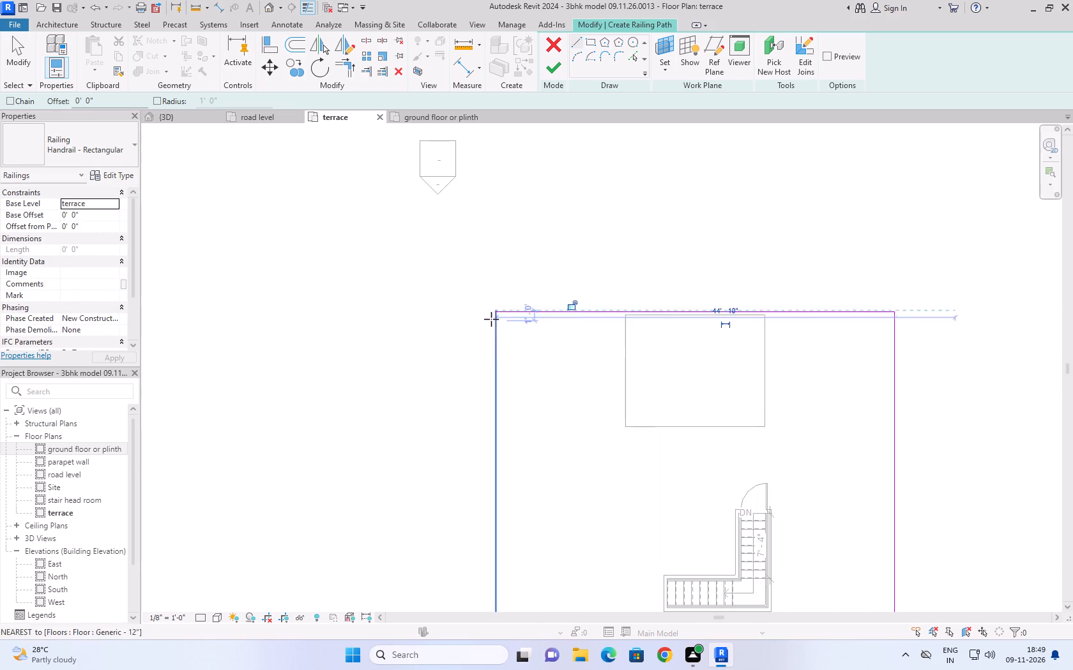
pyautogui.scroll(9, 491, 319)
pyautogui.click(511, 285)
pyautogui.scroll(-2, 517, 302)
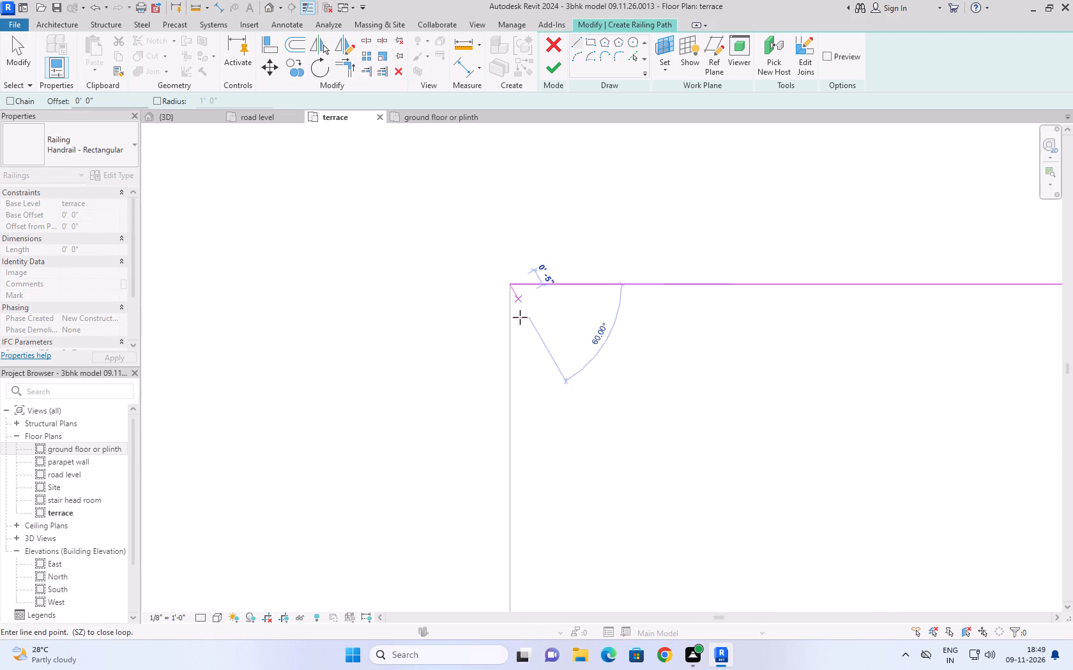
pyautogui.scroll(-20, 520, 317)
pyautogui.scroll(-2, 520, 317)
pyautogui.scroll(7, 516, 511)
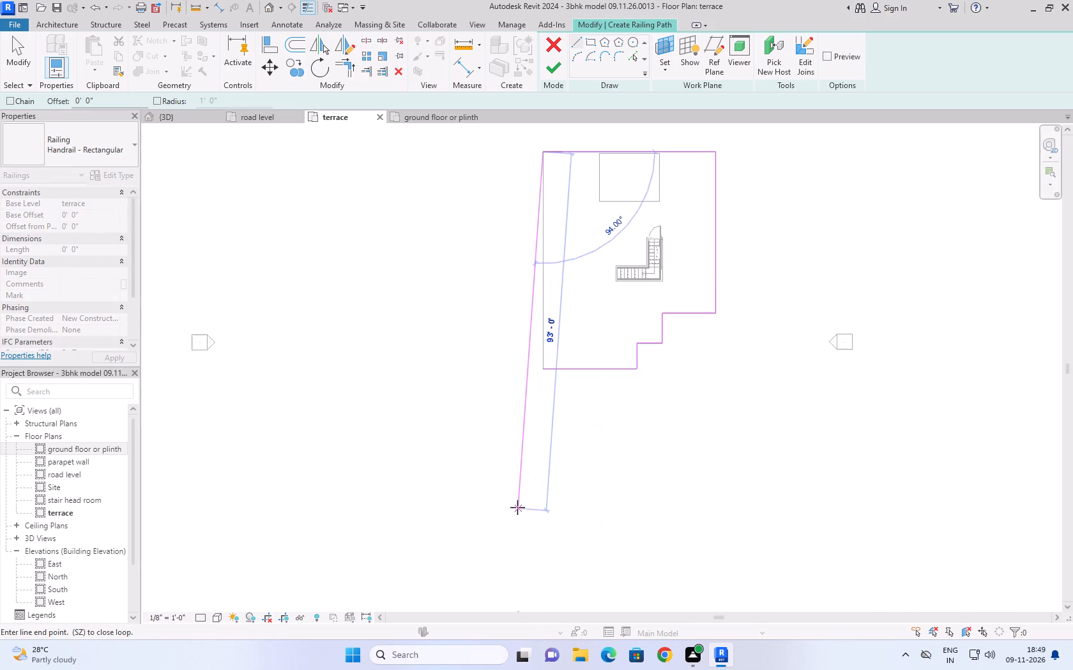
pyautogui.scroll(4, 517, 507)
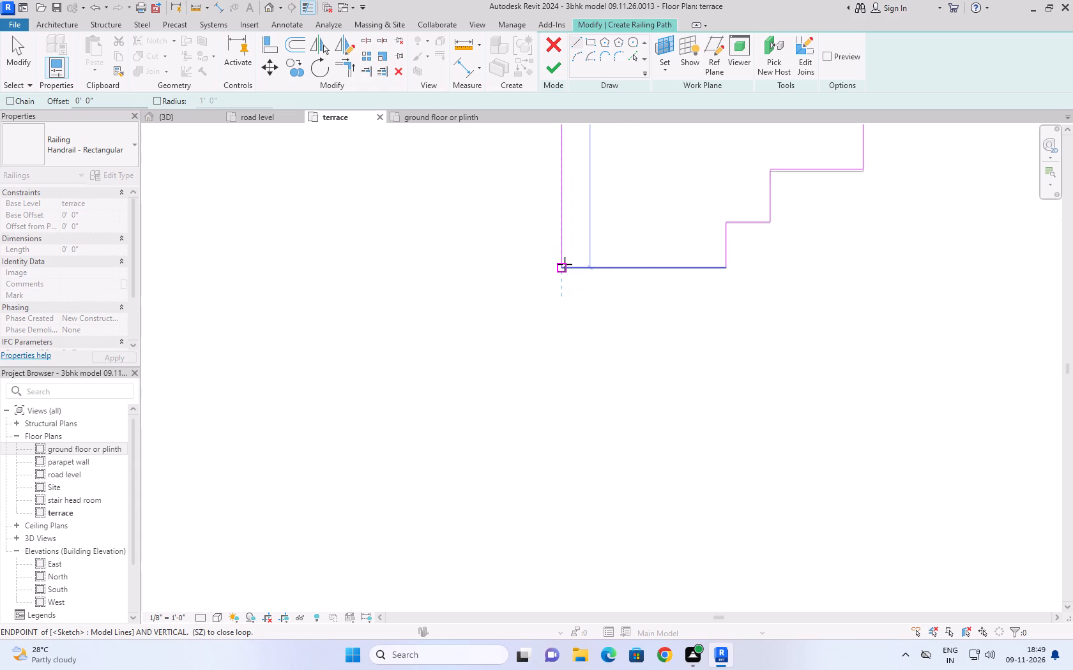
pyautogui.click(565, 264)
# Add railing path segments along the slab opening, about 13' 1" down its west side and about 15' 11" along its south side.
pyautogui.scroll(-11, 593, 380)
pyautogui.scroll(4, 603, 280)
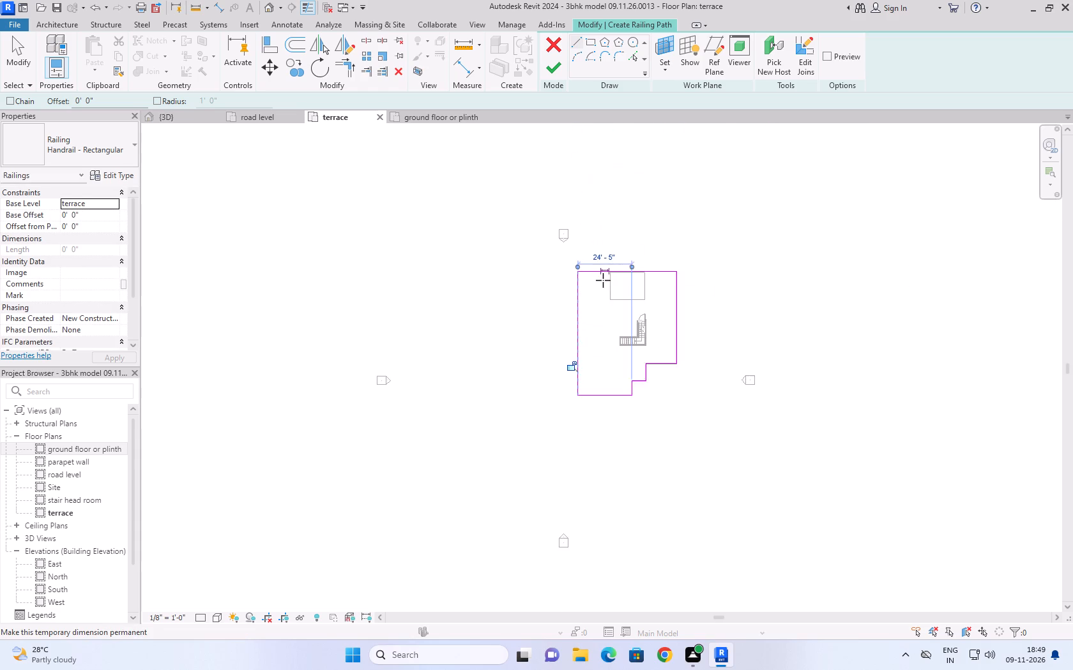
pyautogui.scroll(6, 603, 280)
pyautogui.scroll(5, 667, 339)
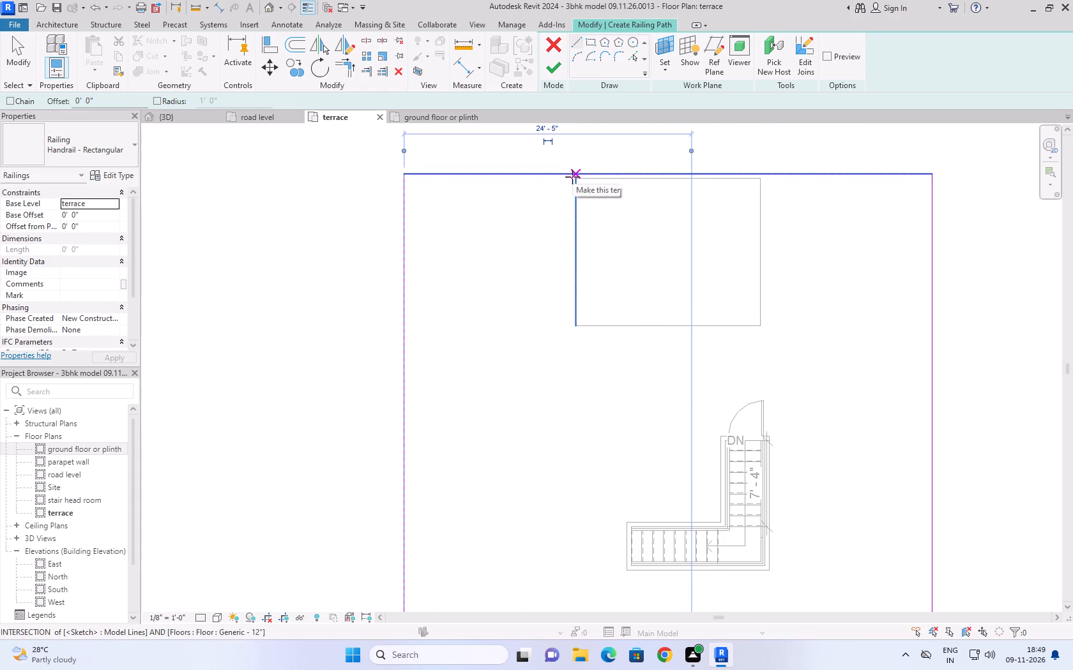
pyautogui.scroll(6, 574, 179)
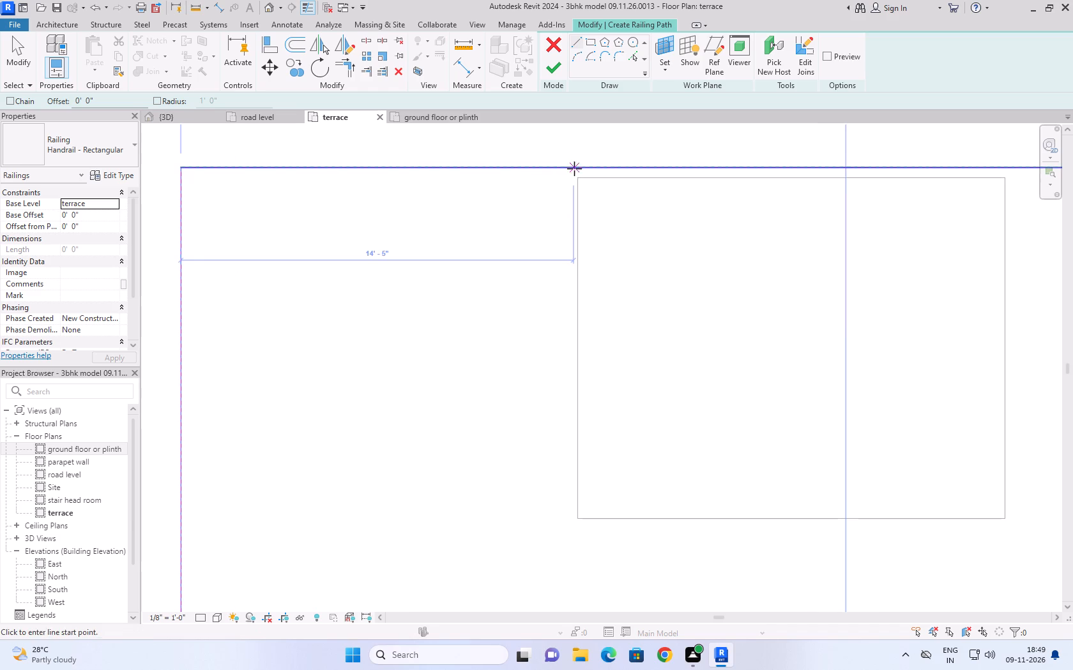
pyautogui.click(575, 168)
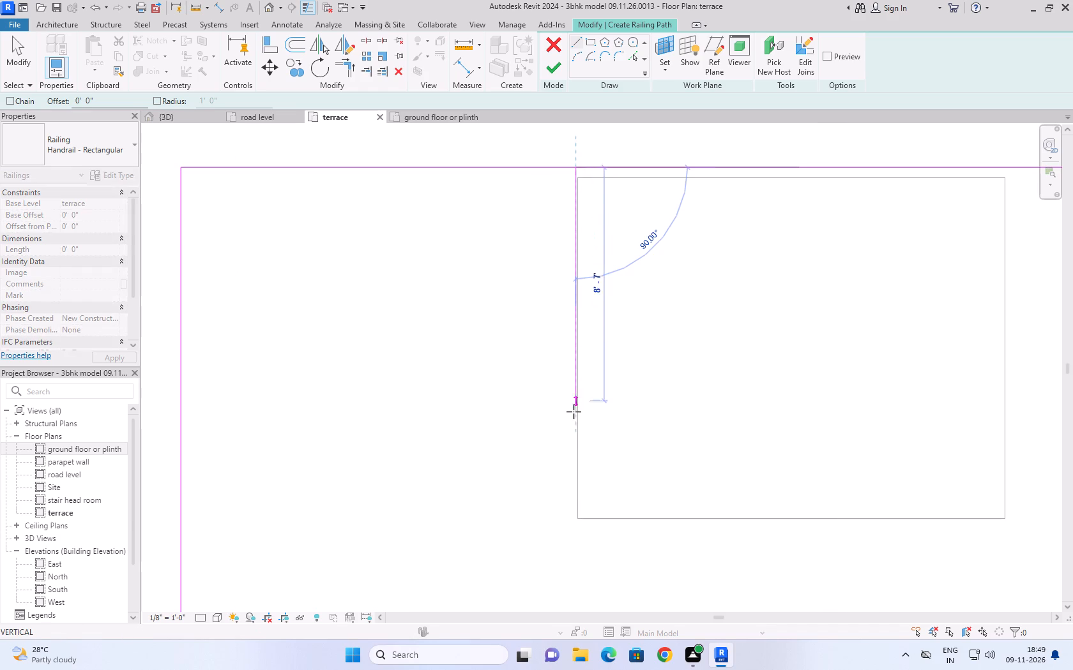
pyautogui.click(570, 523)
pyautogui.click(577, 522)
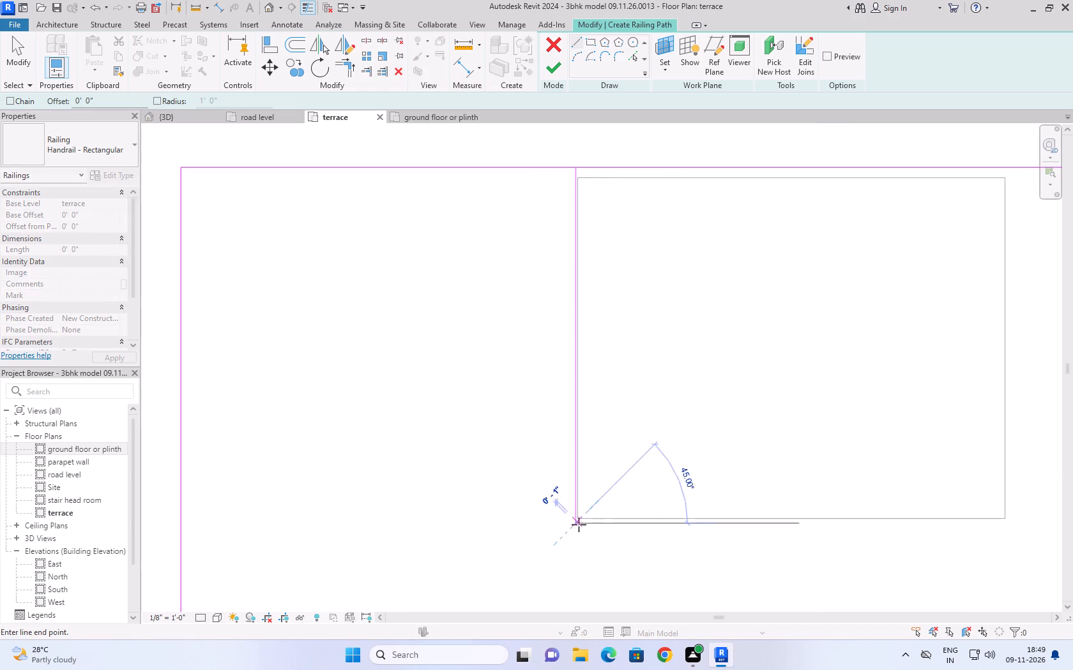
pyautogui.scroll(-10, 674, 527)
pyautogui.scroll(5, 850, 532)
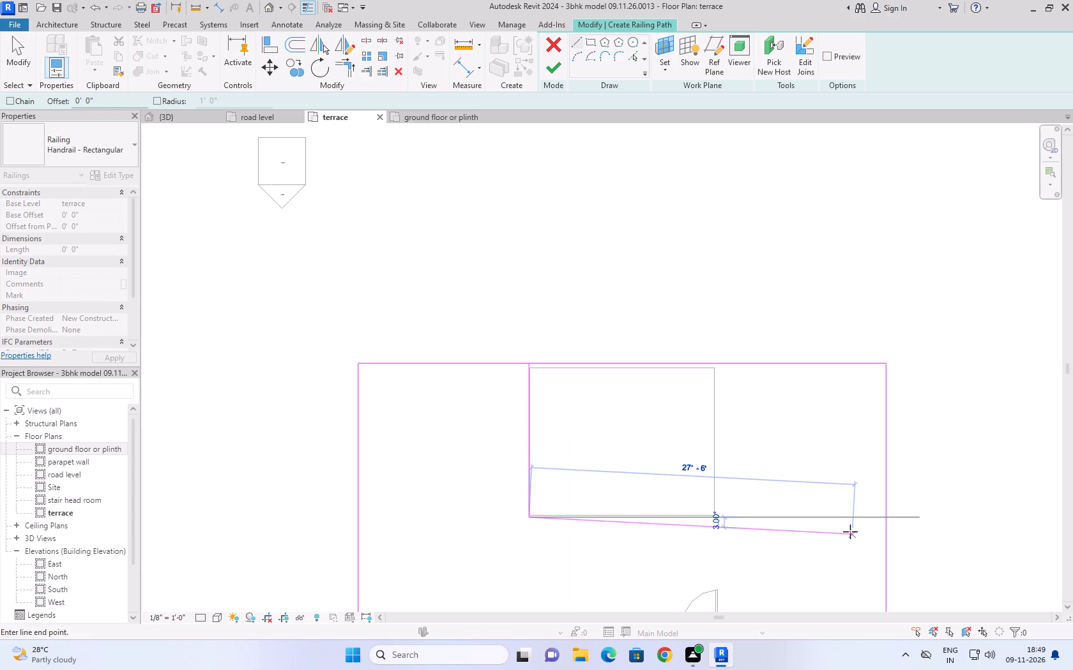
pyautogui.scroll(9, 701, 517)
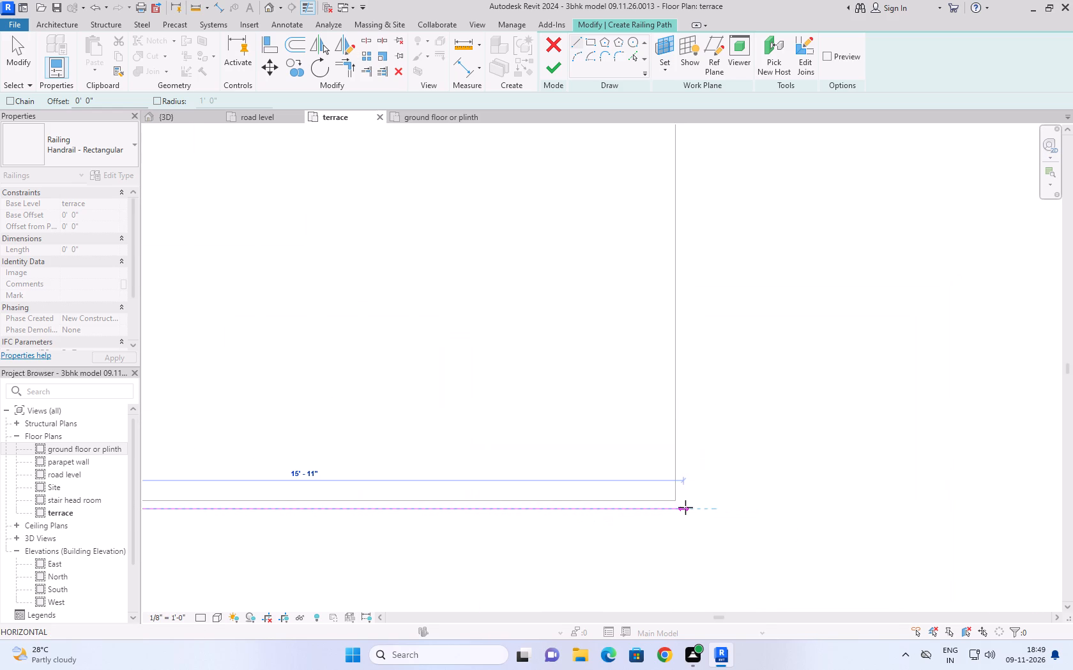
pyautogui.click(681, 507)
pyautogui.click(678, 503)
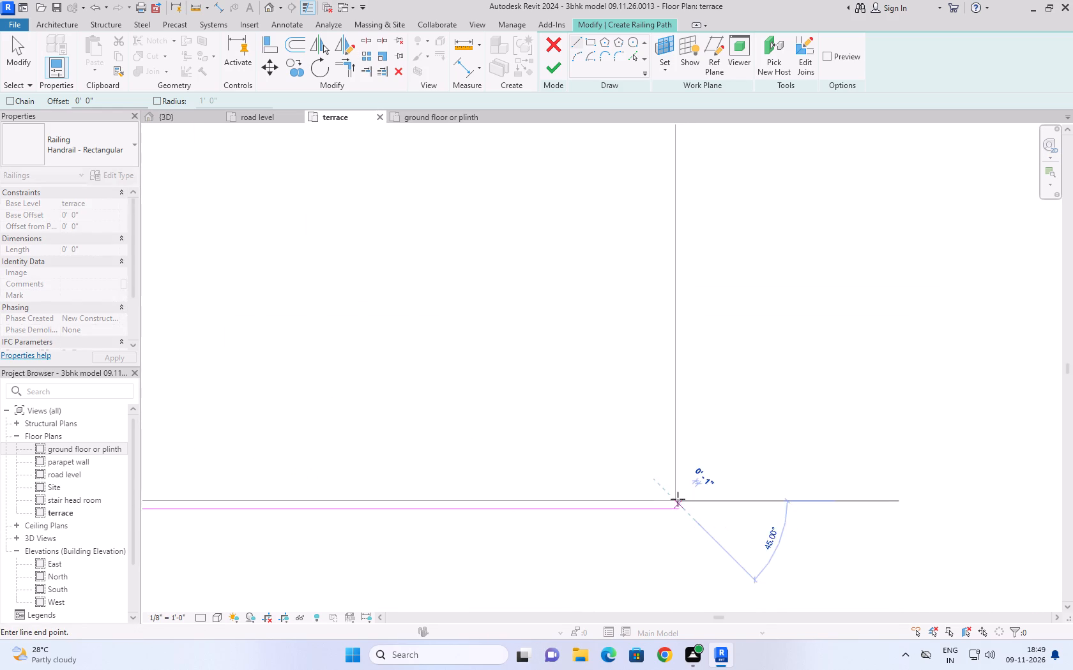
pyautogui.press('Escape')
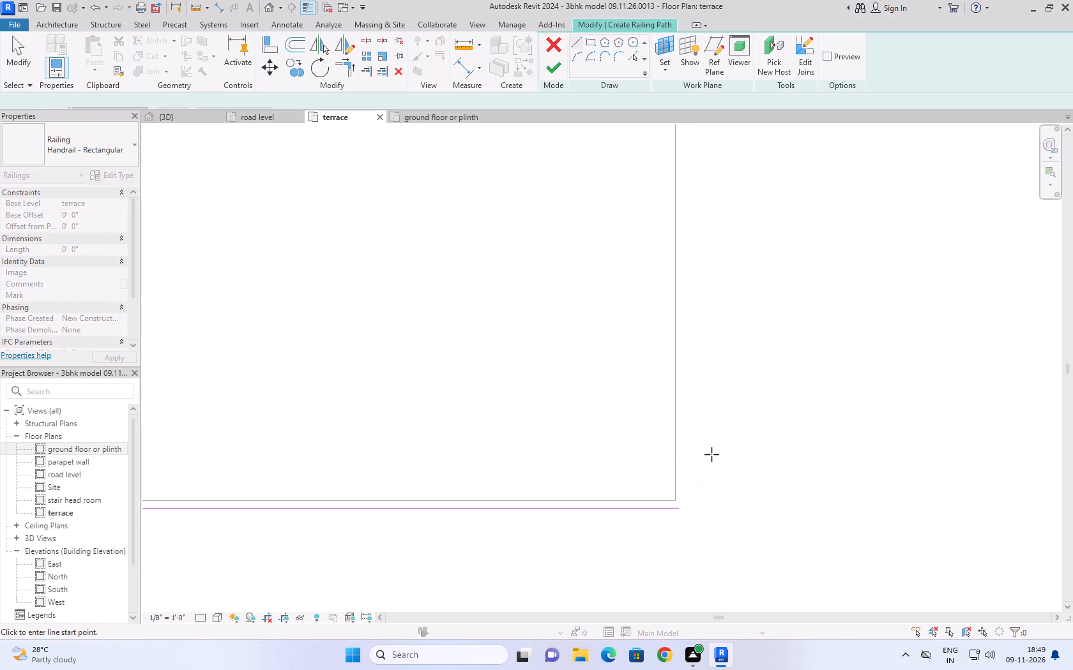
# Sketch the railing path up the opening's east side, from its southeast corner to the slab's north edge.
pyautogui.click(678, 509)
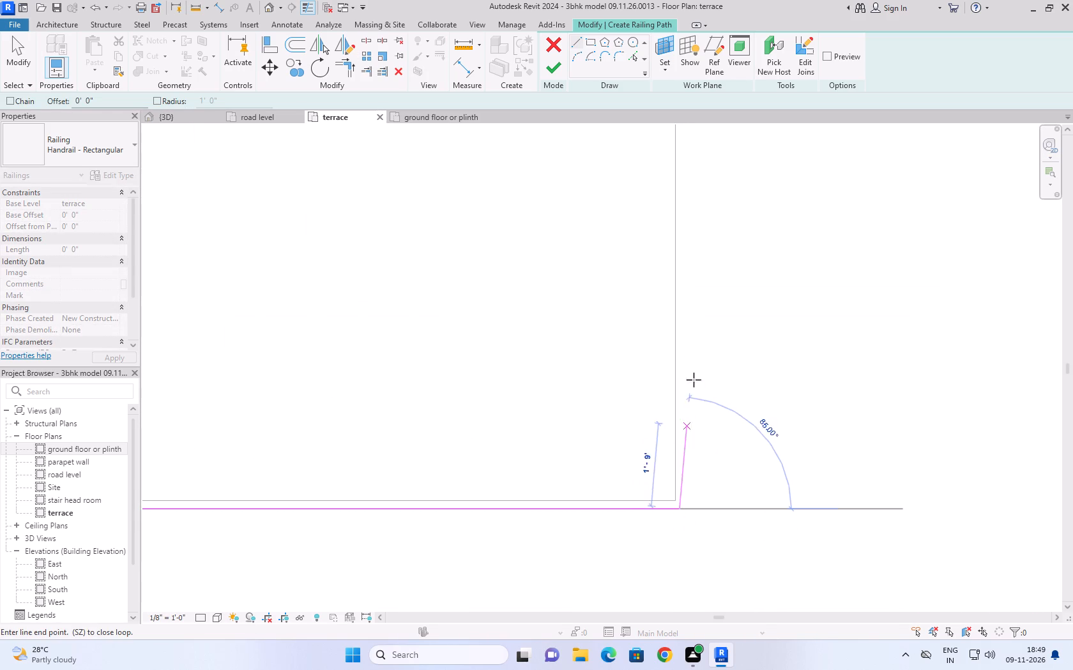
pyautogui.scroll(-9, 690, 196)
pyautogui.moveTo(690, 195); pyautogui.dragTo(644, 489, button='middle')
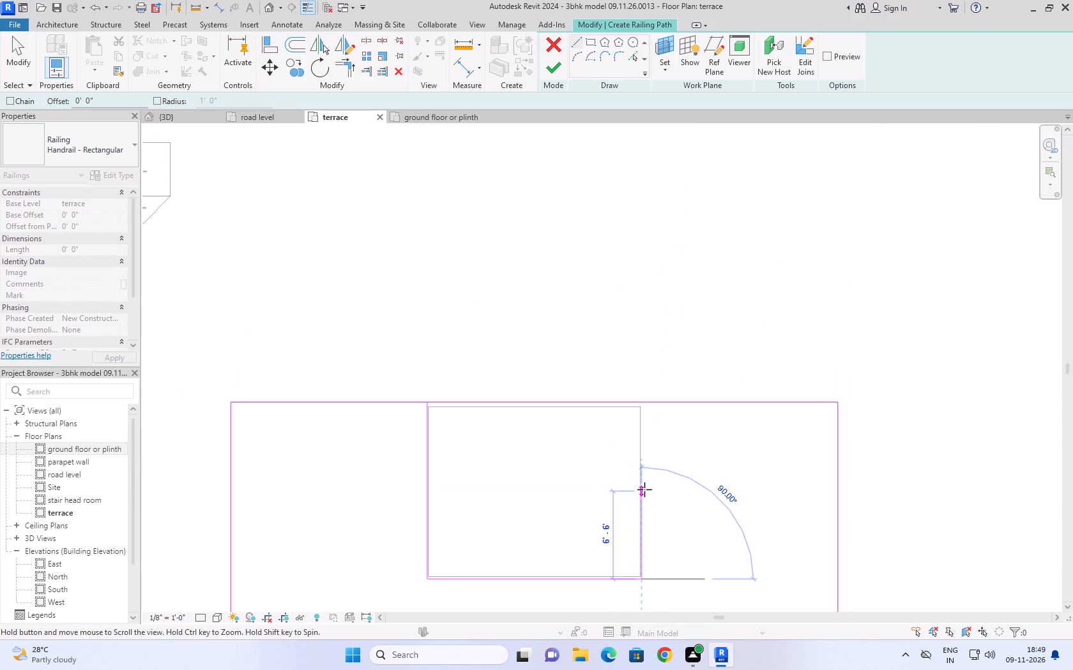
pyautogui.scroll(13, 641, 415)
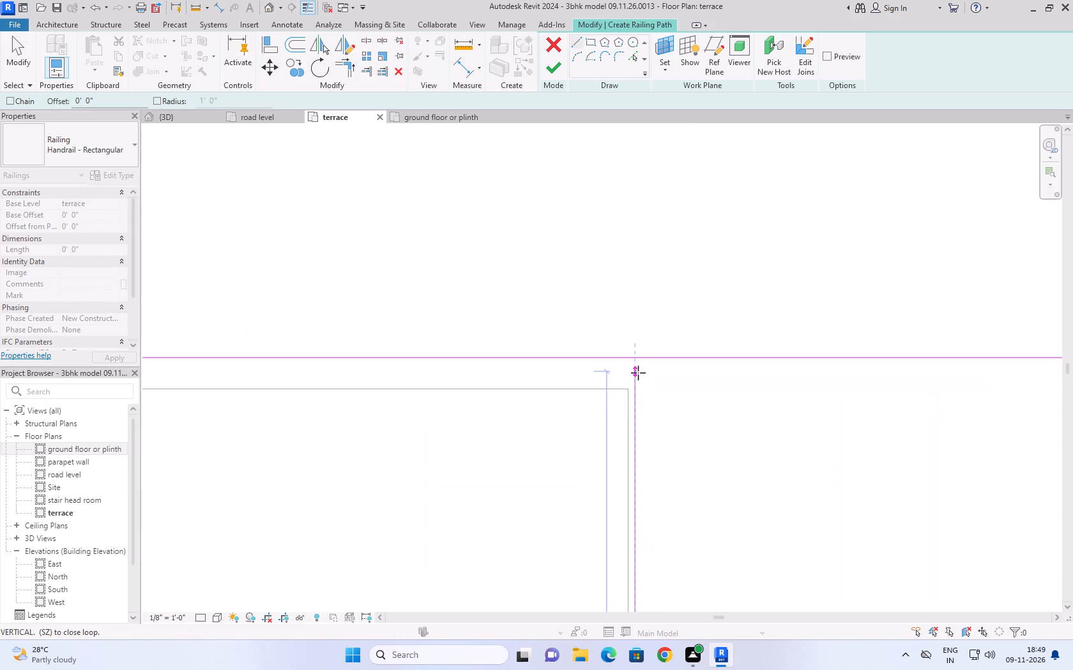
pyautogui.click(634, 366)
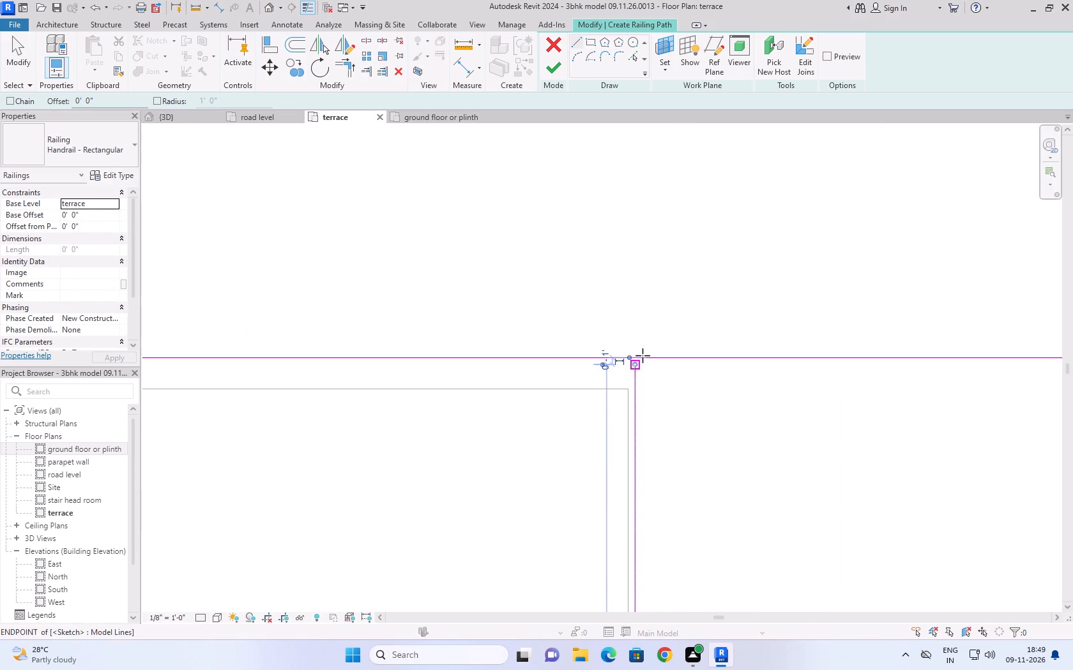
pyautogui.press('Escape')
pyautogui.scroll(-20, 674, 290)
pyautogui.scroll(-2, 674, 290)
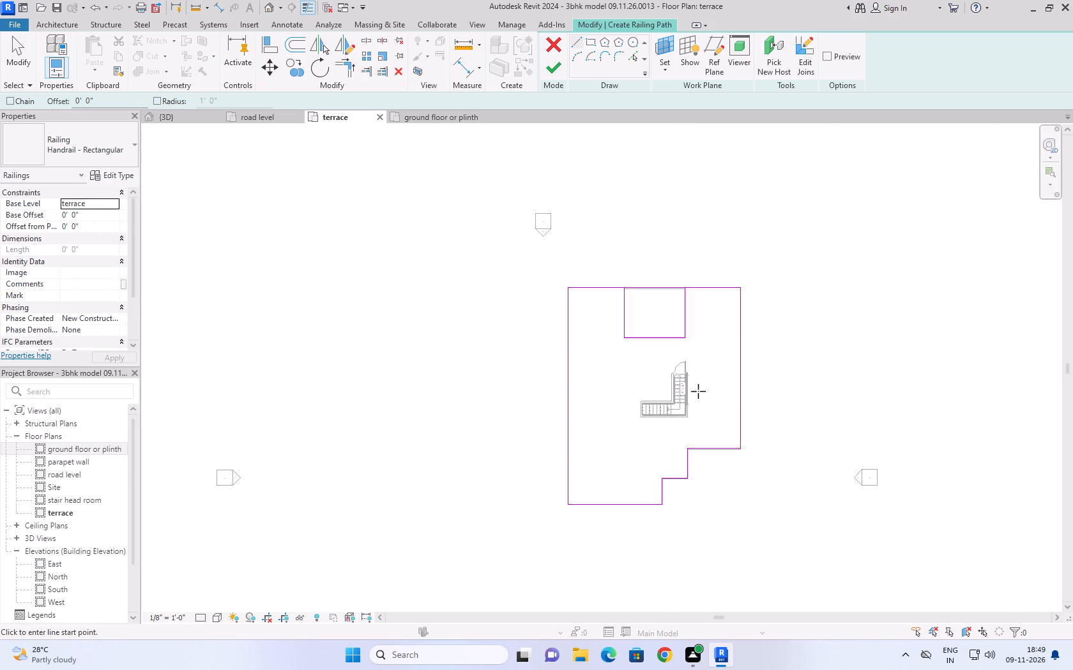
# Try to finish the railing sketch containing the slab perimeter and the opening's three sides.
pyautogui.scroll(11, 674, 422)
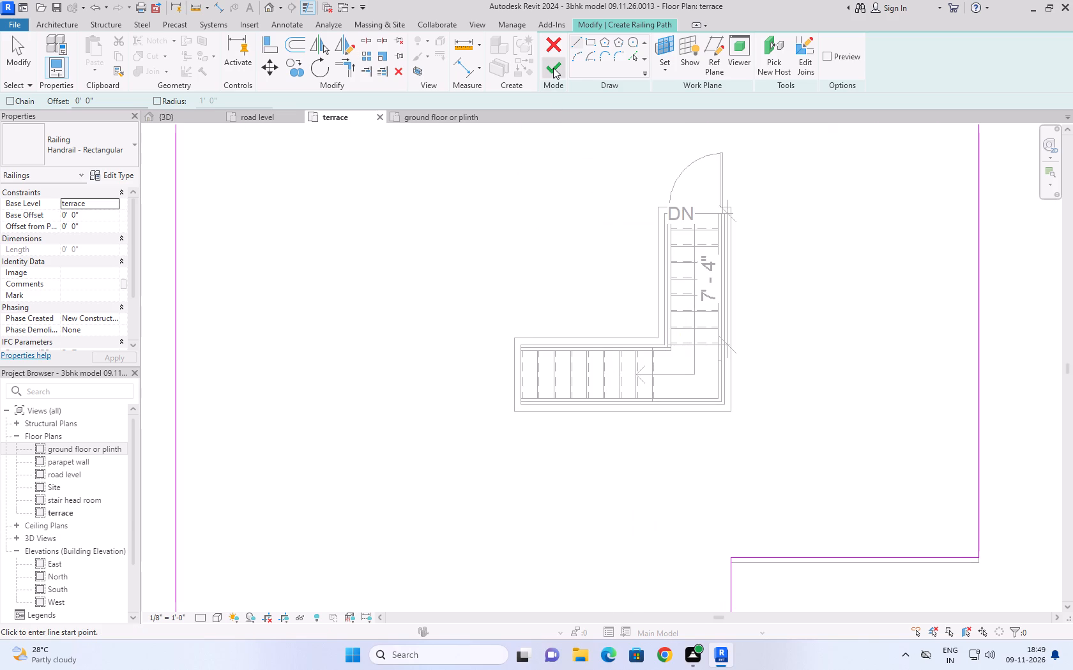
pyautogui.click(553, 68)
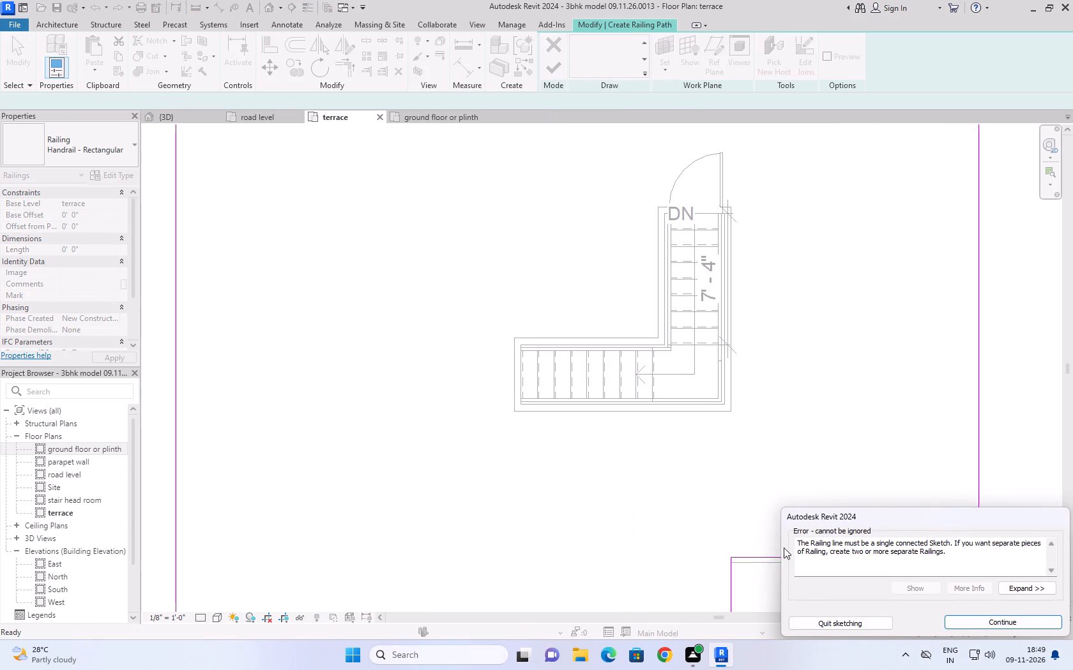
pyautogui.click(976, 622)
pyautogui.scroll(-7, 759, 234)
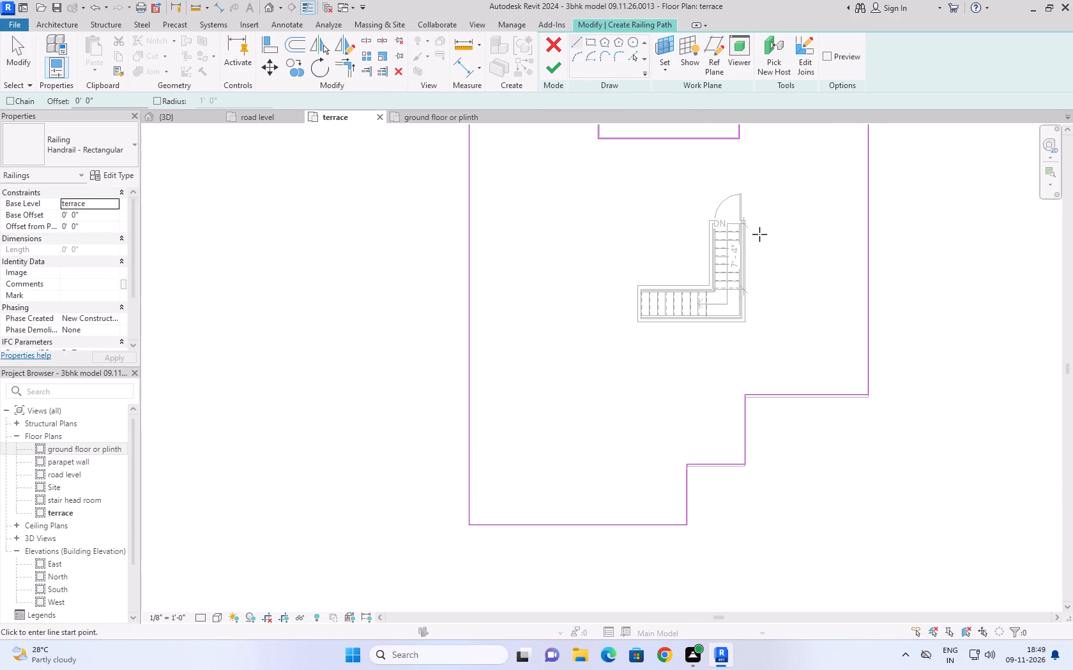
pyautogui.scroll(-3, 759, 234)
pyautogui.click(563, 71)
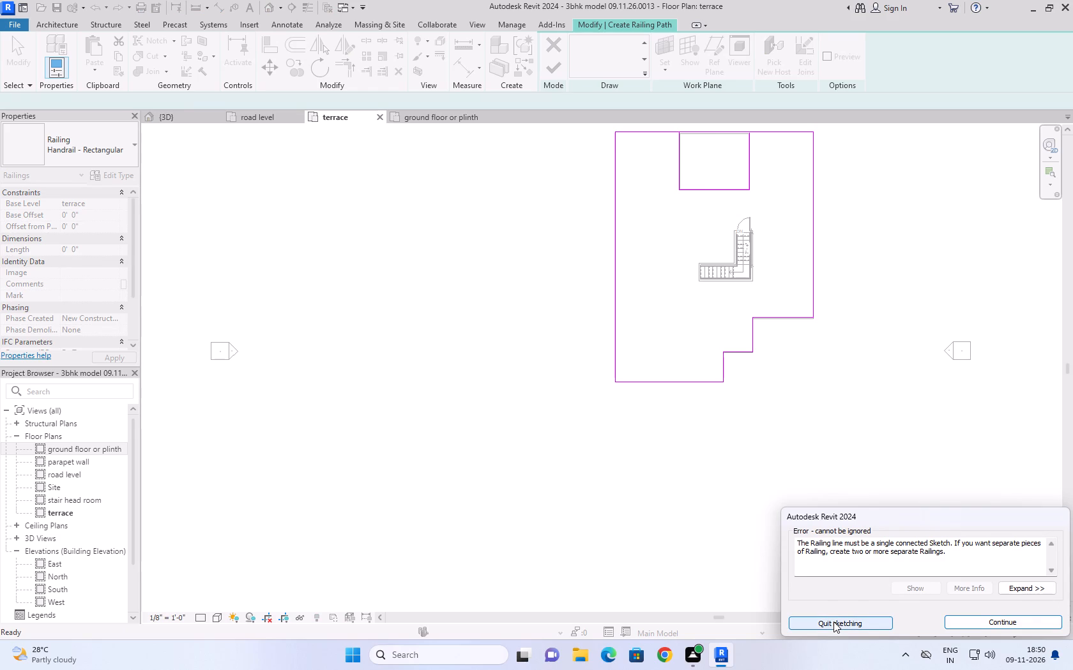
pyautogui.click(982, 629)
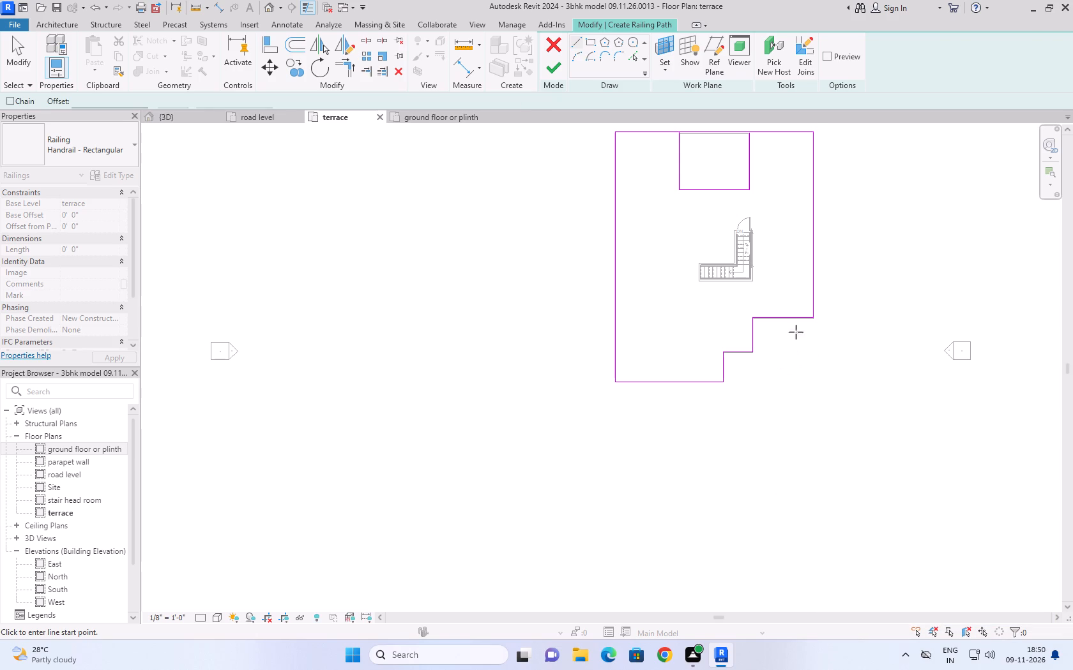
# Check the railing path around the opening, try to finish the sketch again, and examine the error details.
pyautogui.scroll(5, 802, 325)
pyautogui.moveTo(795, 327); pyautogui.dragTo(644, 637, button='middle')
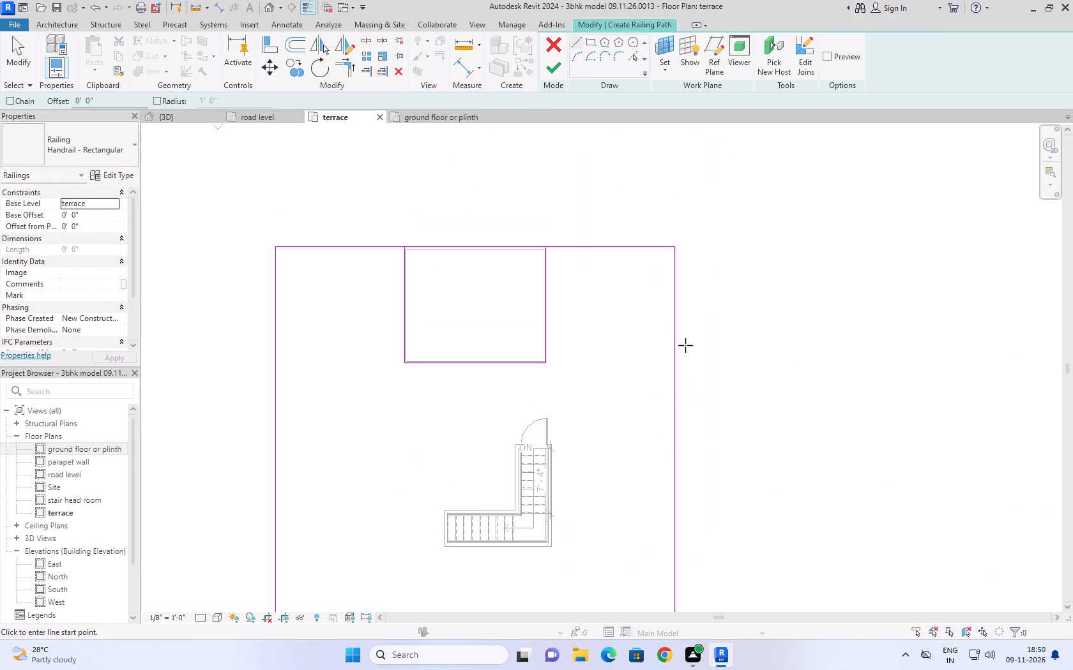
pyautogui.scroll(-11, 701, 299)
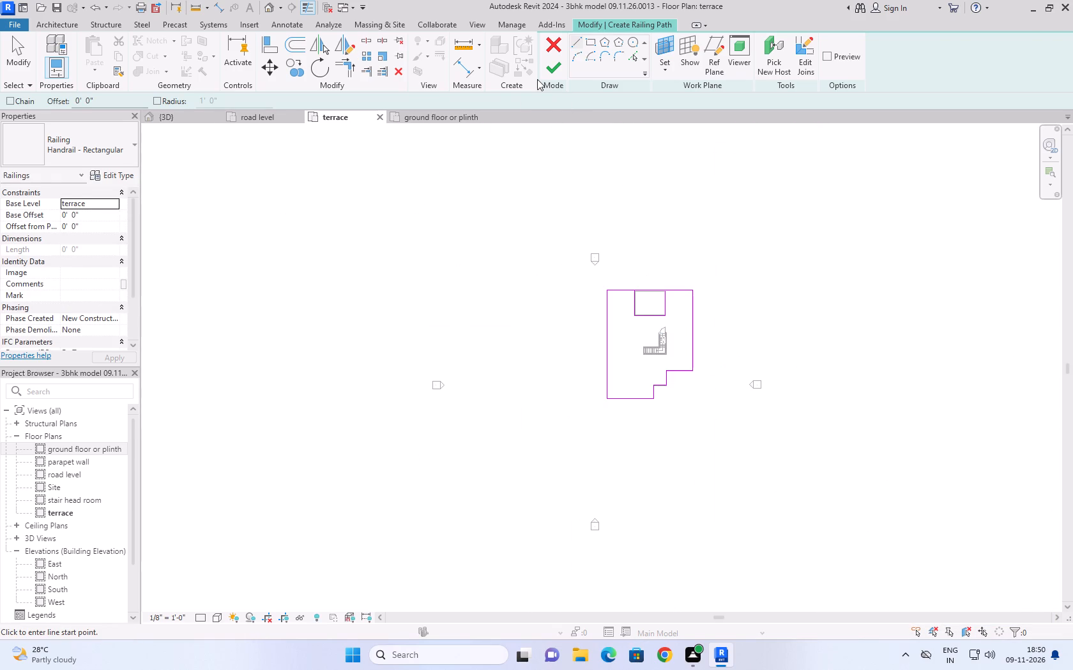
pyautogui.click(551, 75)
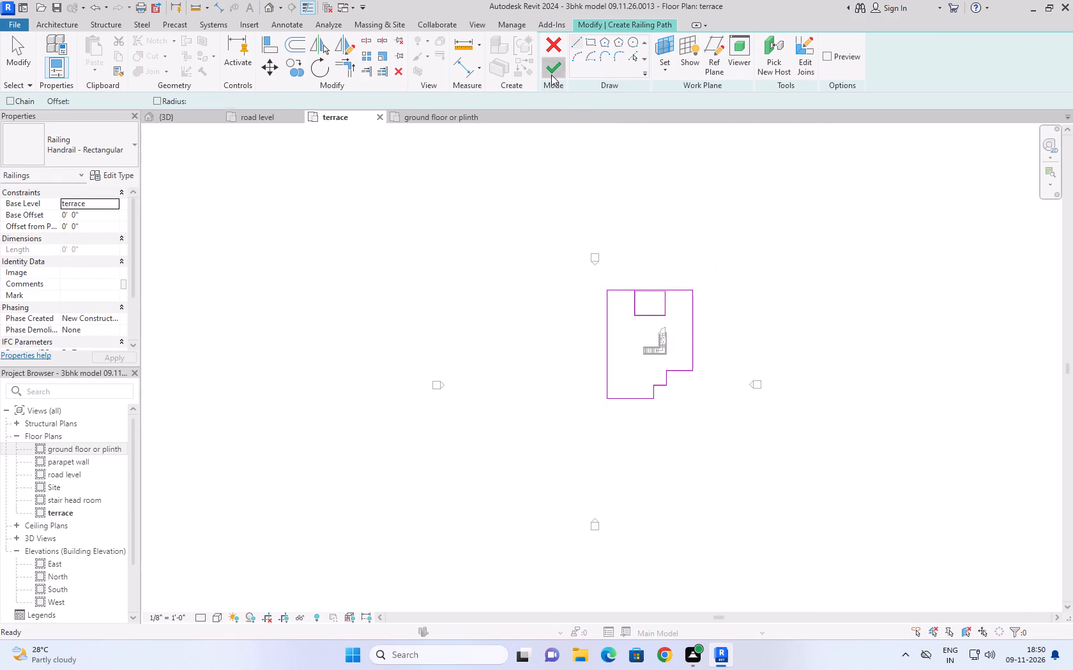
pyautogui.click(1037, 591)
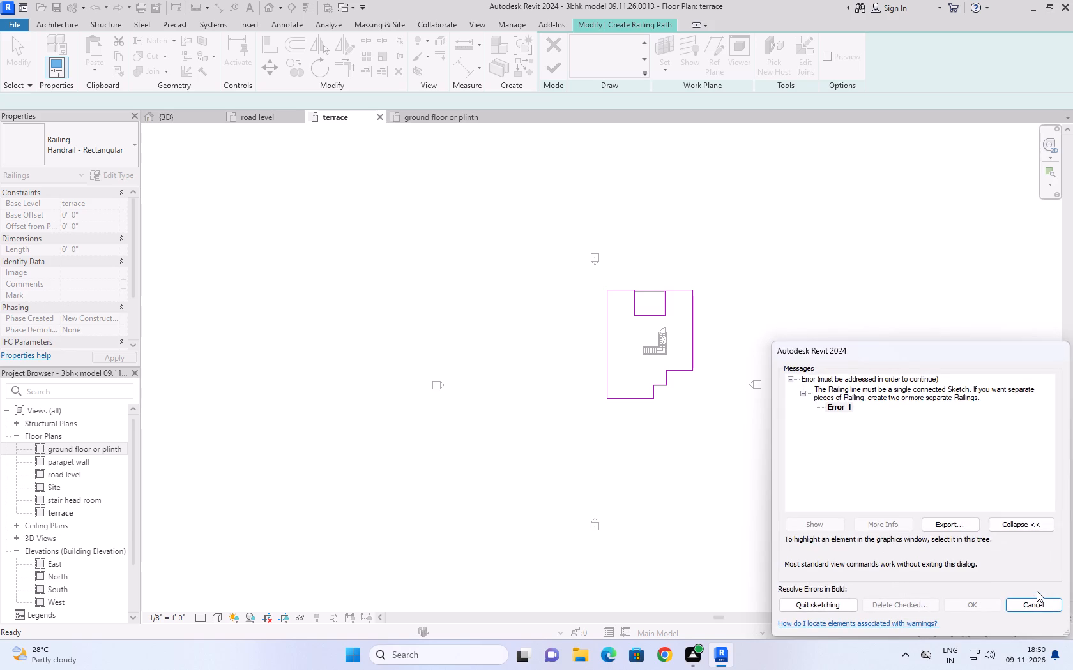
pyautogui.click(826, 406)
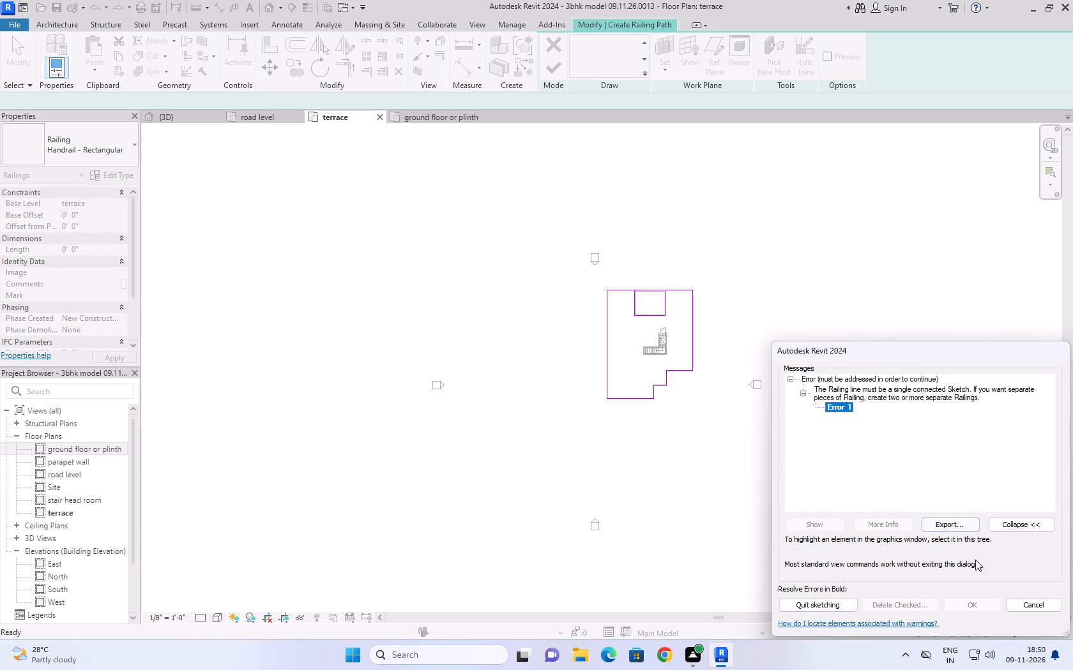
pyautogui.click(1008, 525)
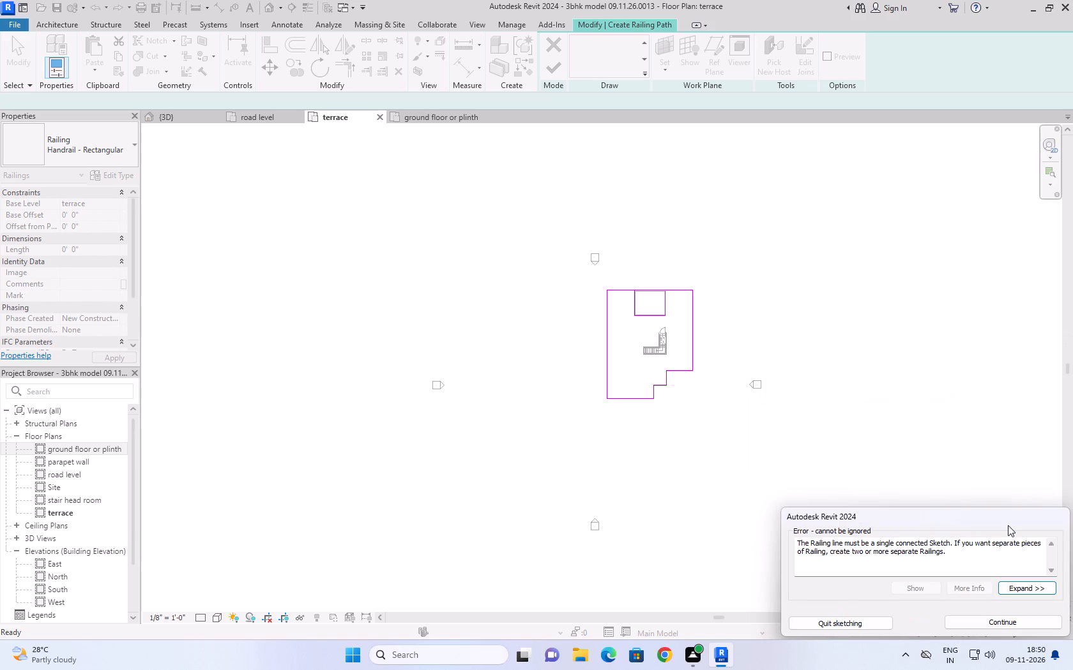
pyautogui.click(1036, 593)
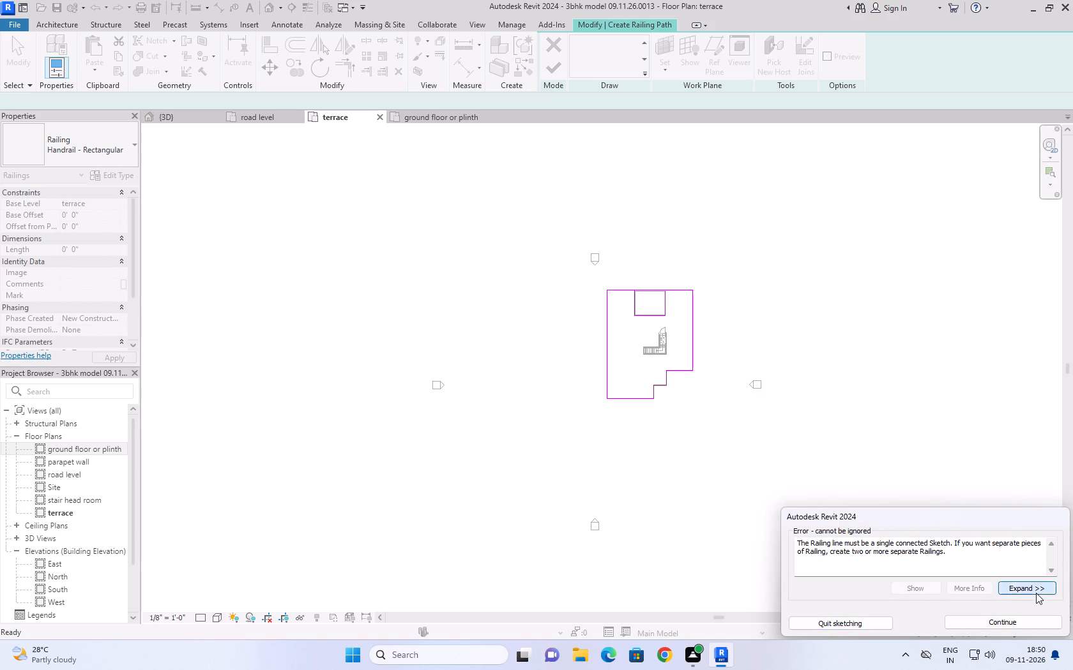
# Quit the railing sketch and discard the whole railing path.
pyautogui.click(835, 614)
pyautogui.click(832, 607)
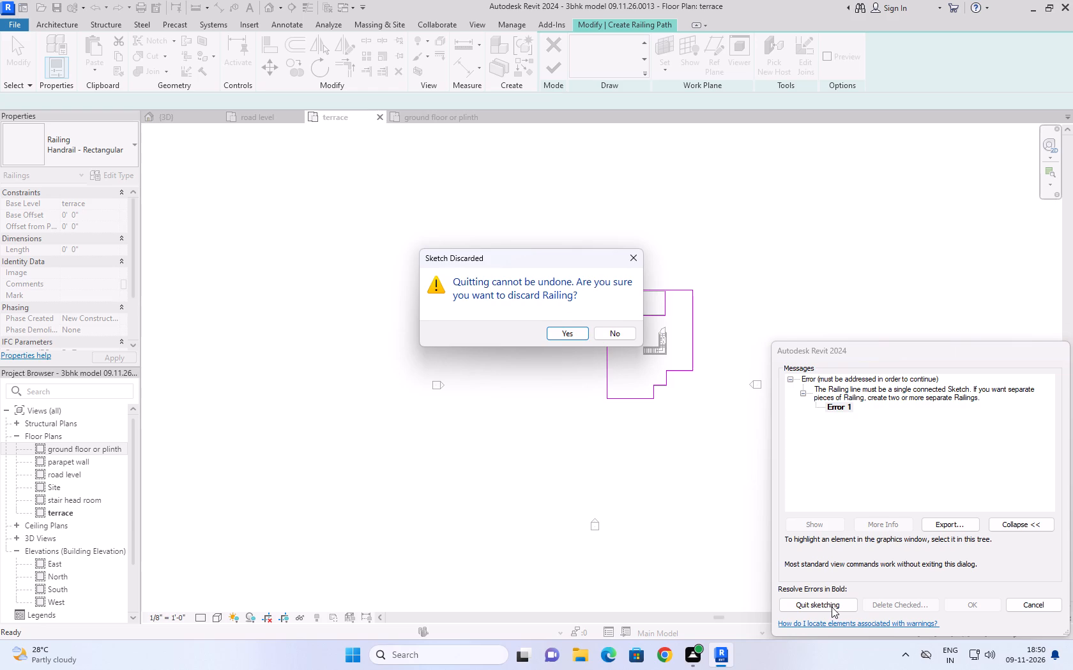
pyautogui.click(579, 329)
# Start a new Handrail - Rectangular path from the slab's northwest corner, 14' 5" along the north edge and 13' 1" down beside the opening.
pyautogui.scroll(-3, 633, 495)
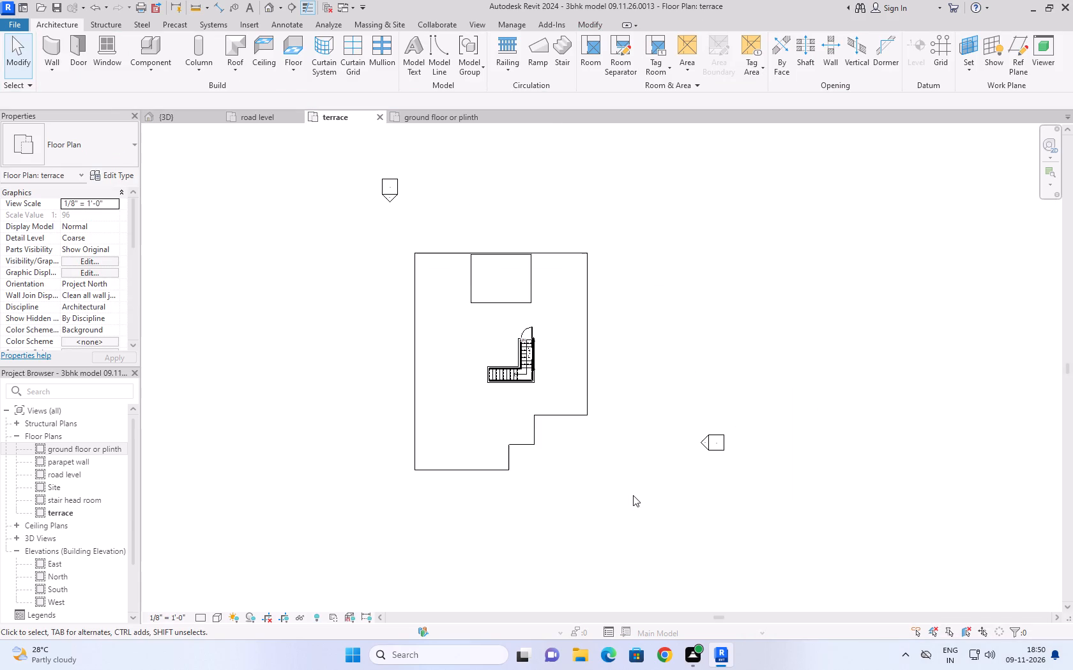
pyautogui.click(506, 43)
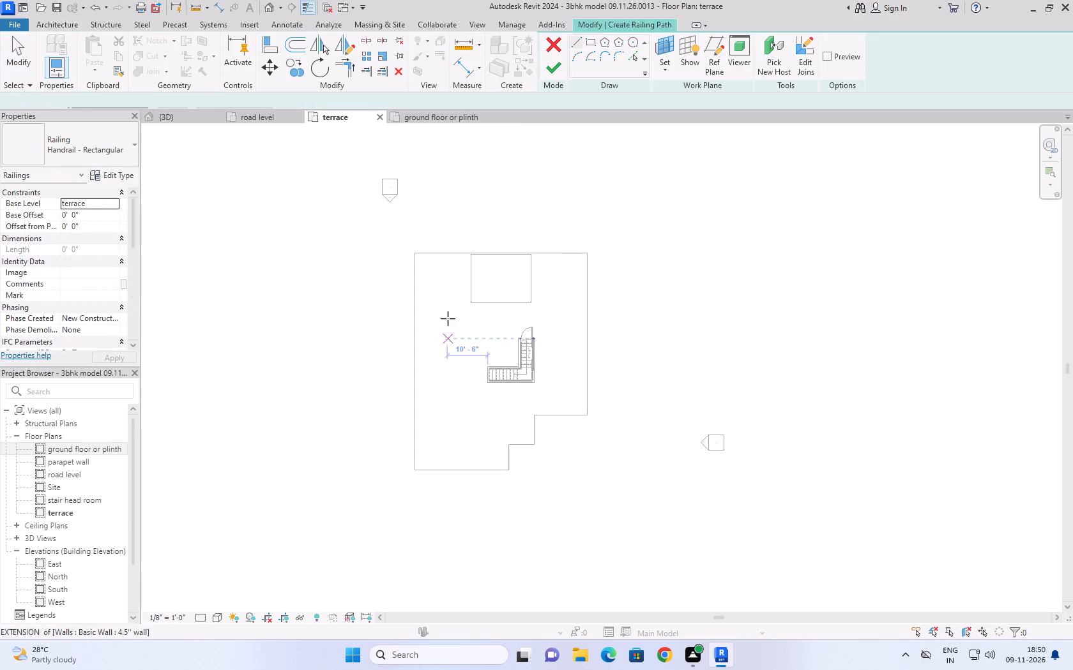
pyautogui.scroll(7, 432, 277)
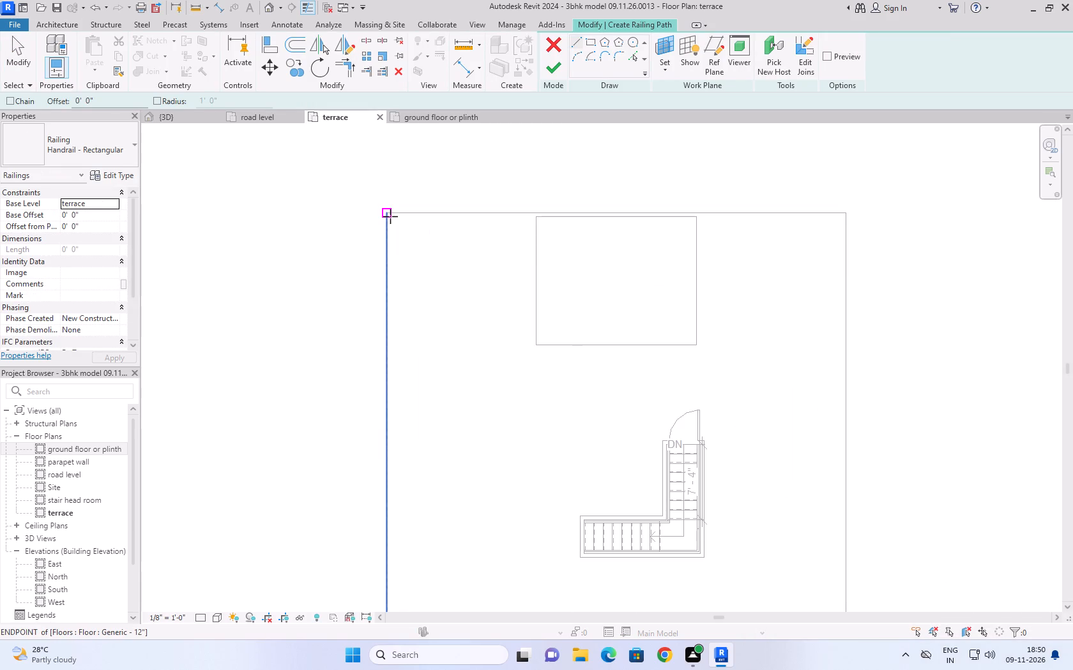
pyautogui.scroll(5, 390, 216)
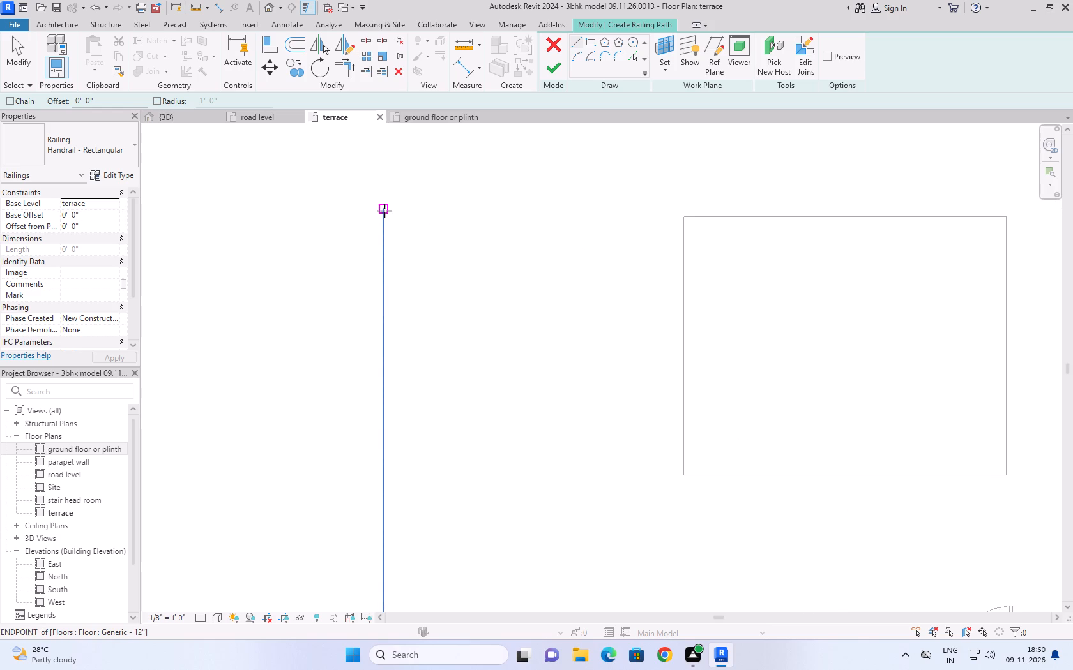
pyautogui.click(386, 213)
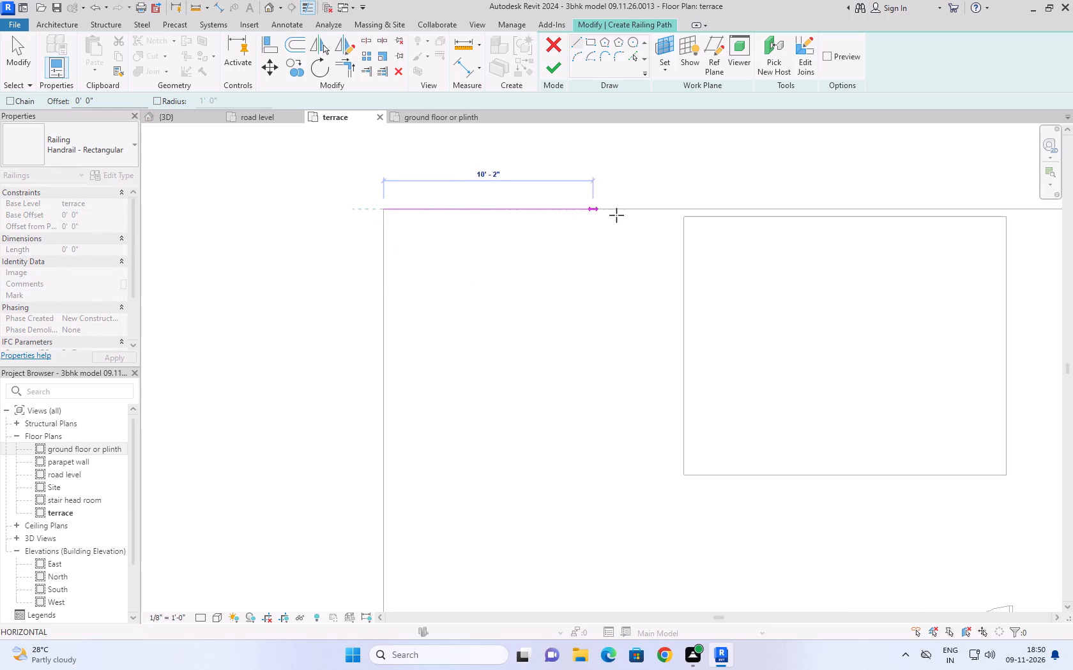
pyautogui.click(681, 214)
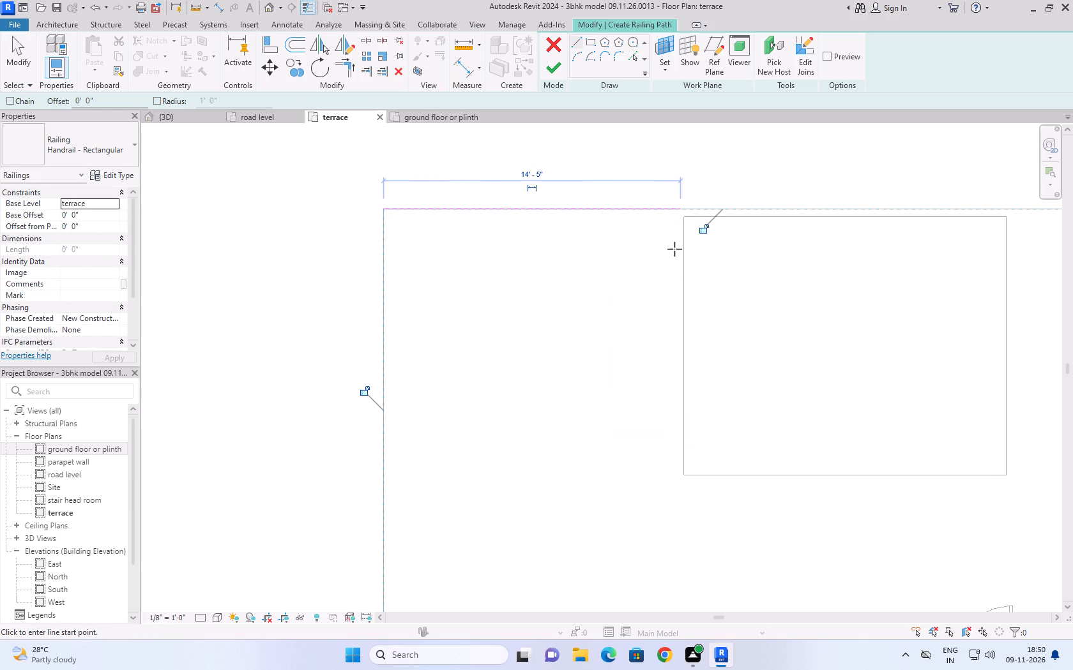
pyautogui.click(678, 209)
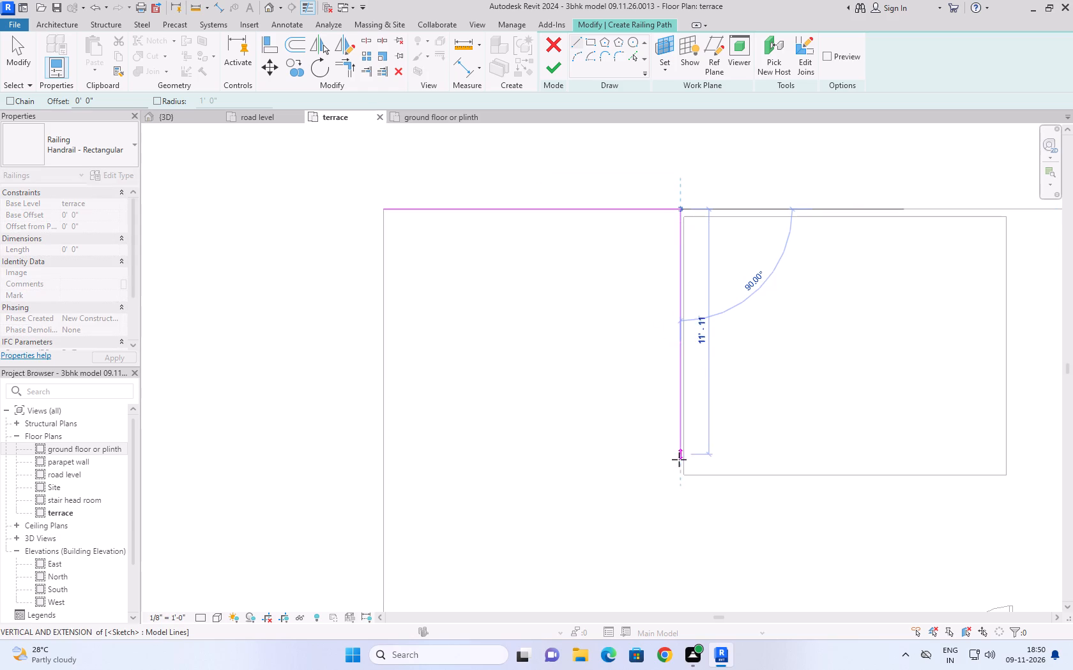
pyautogui.click(680, 478)
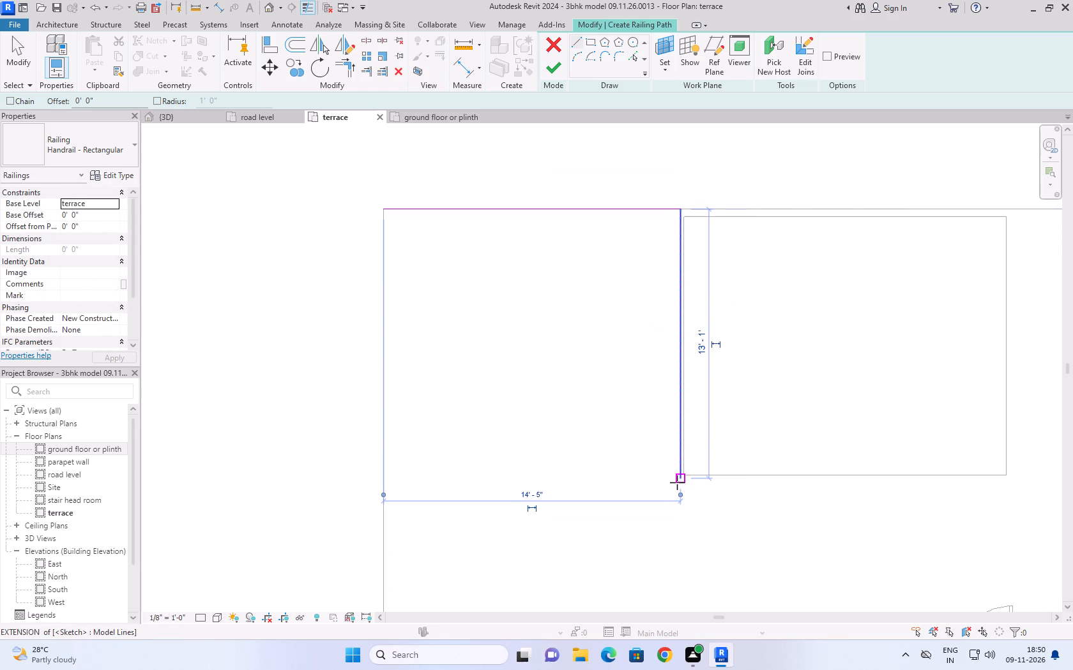
# Continue the railing path 16' 0" below the opening, 12' 11" up its east side, and 14' 2" east along the north edge.
pyautogui.click(679, 480)
pyautogui.click(1010, 479)
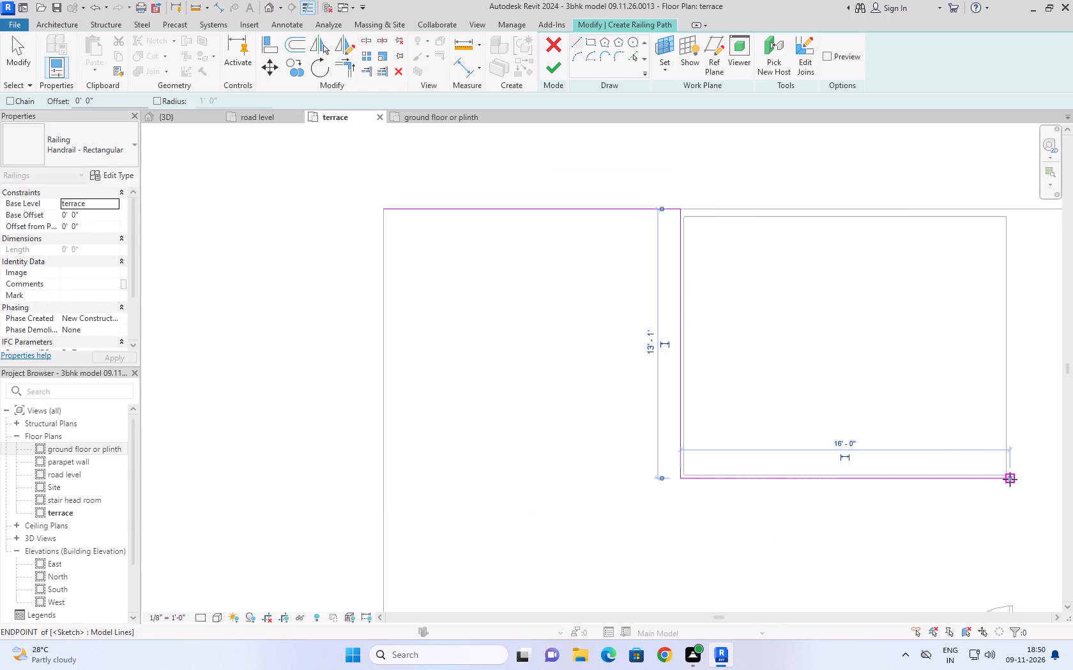
pyautogui.click(1013, 479)
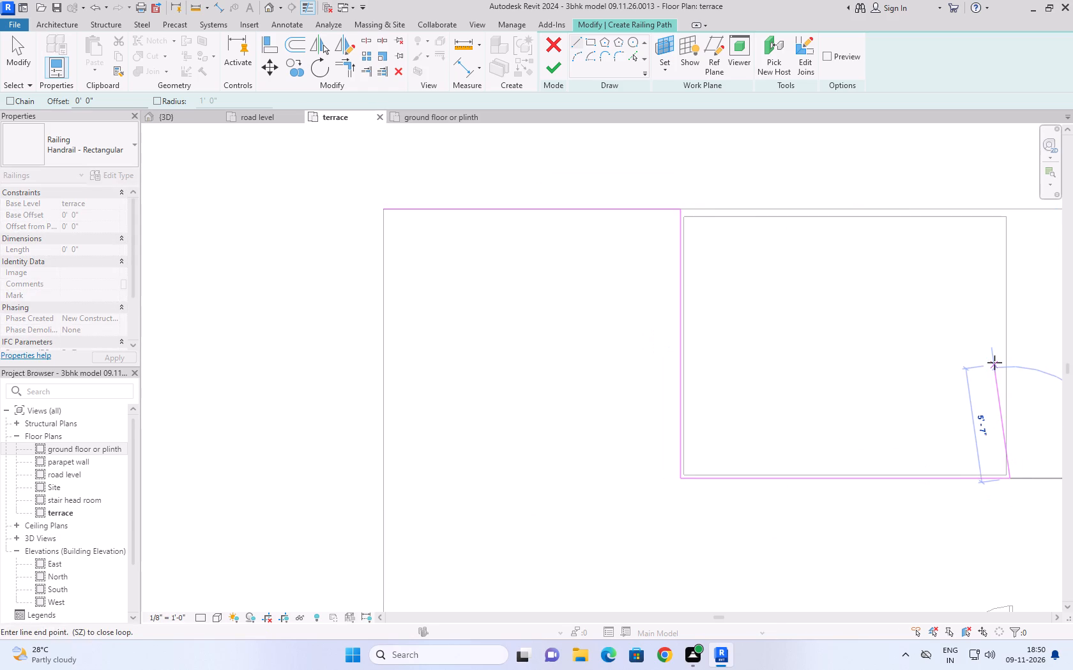
pyautogui.click(1008, 213)
pyautogui.moveTo(1008, 213); pyautogui.dragTo(1005, 218, button='middle')
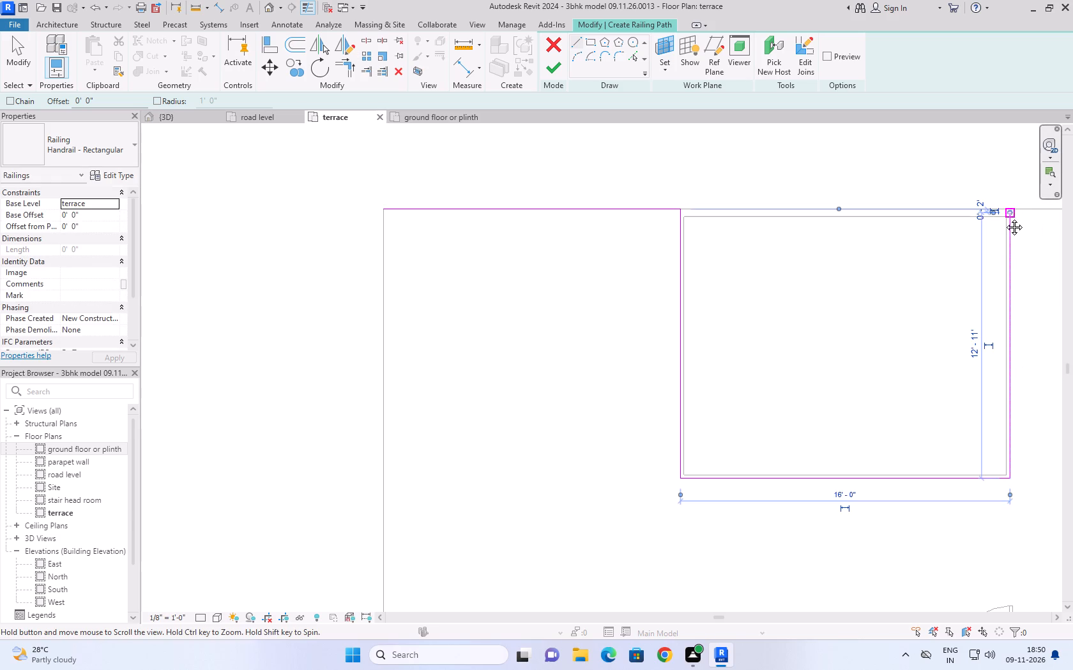
pyautogui.moveTo(1005, 218); pyautogui.dragTo(676, 357, button='middle')
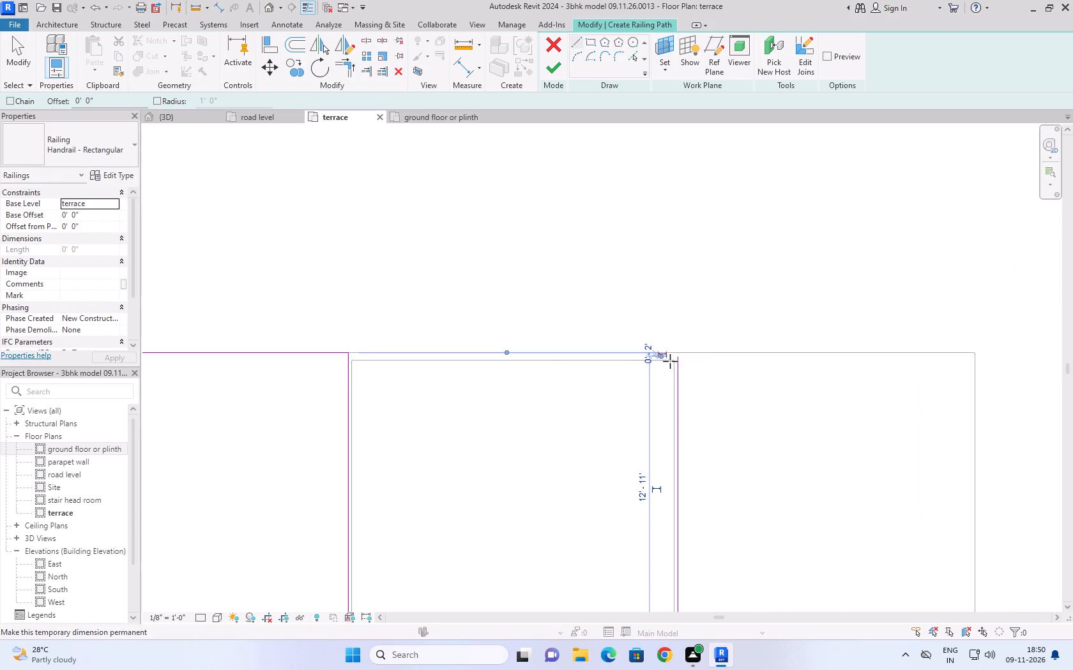
pyautogui.click(678, 357)
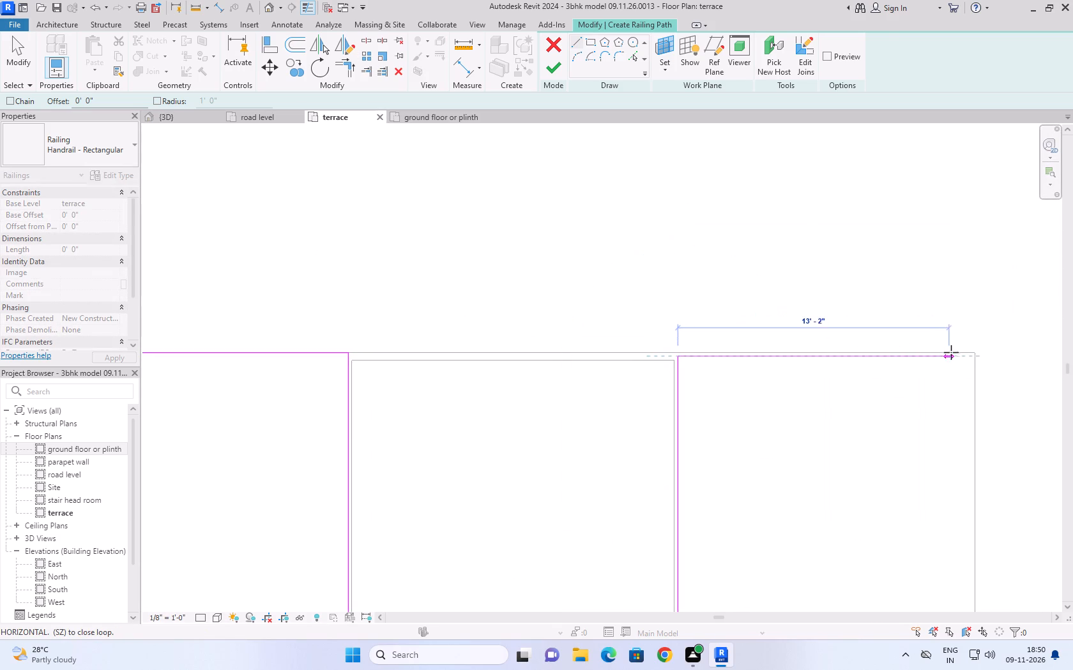
pyautogui.click(970, 356)
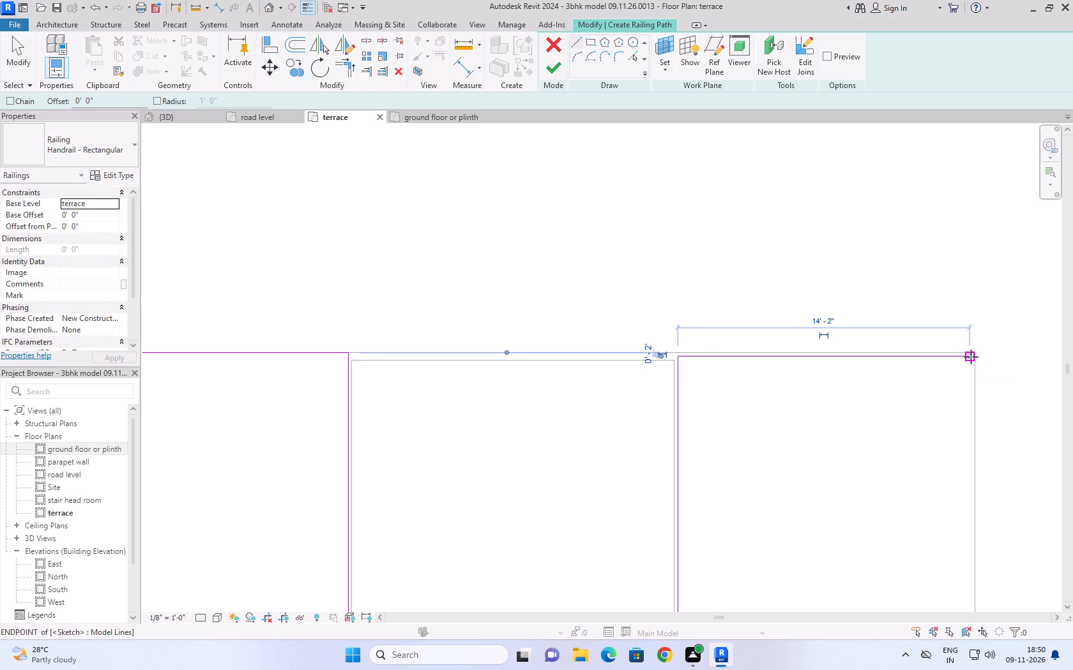
# Draw the railing path down the slab's east edge and about 13' 7" west along the first stepped edge.
pyautogui.scroll(-2, 980, 459)
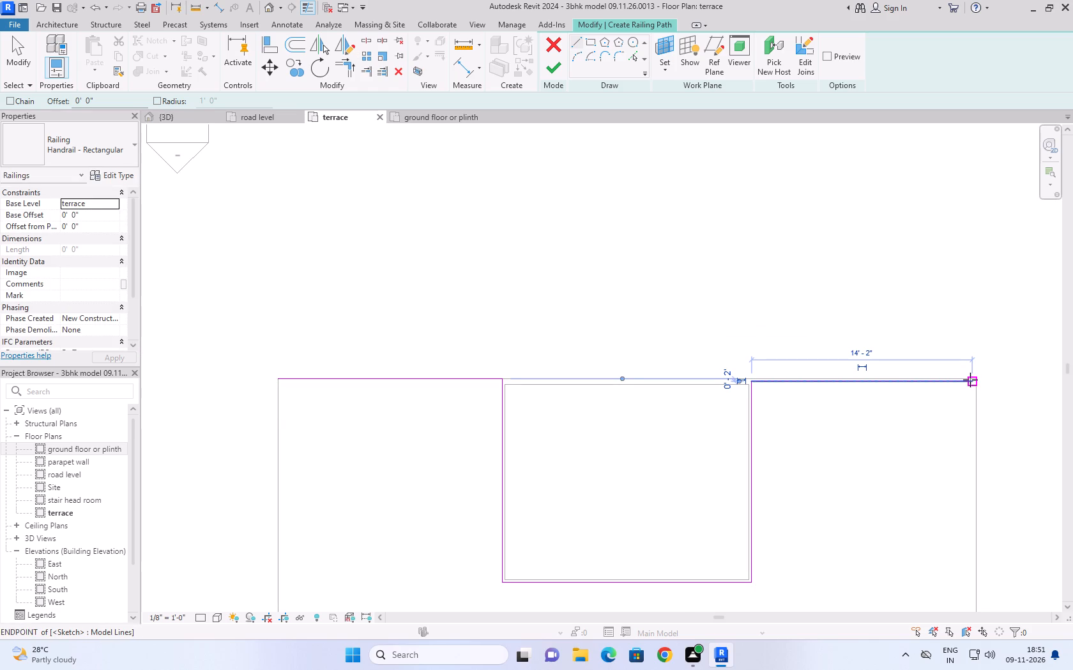
pyautogui.click(971, 380)
pyautogui.scroll(-16, 969, 516)
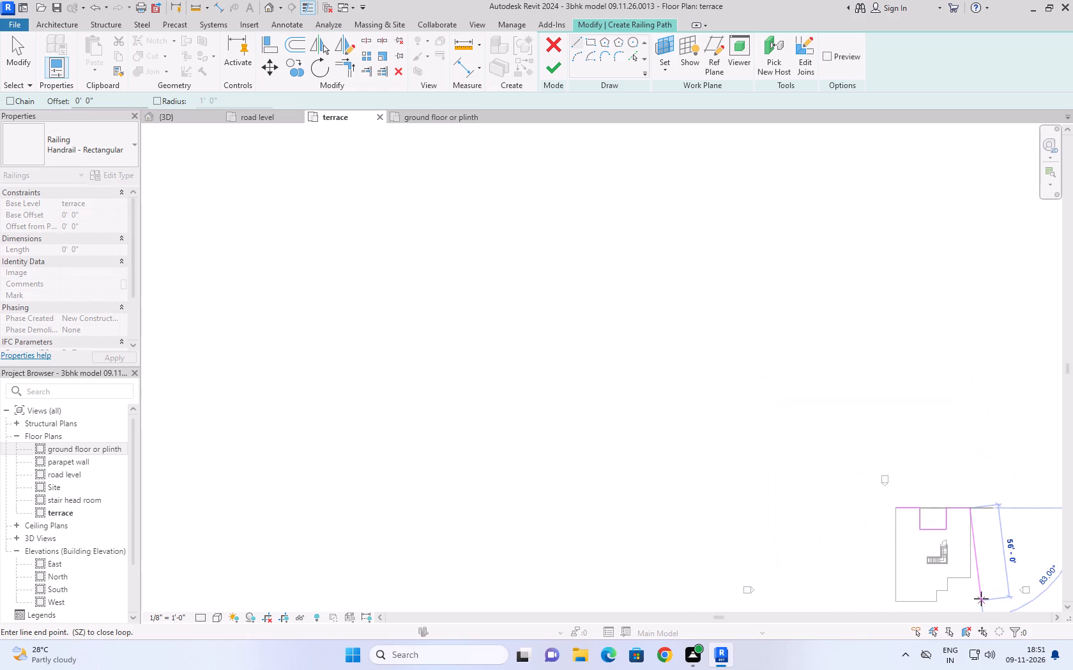
pyautogui.scroll(11, 981, 599)
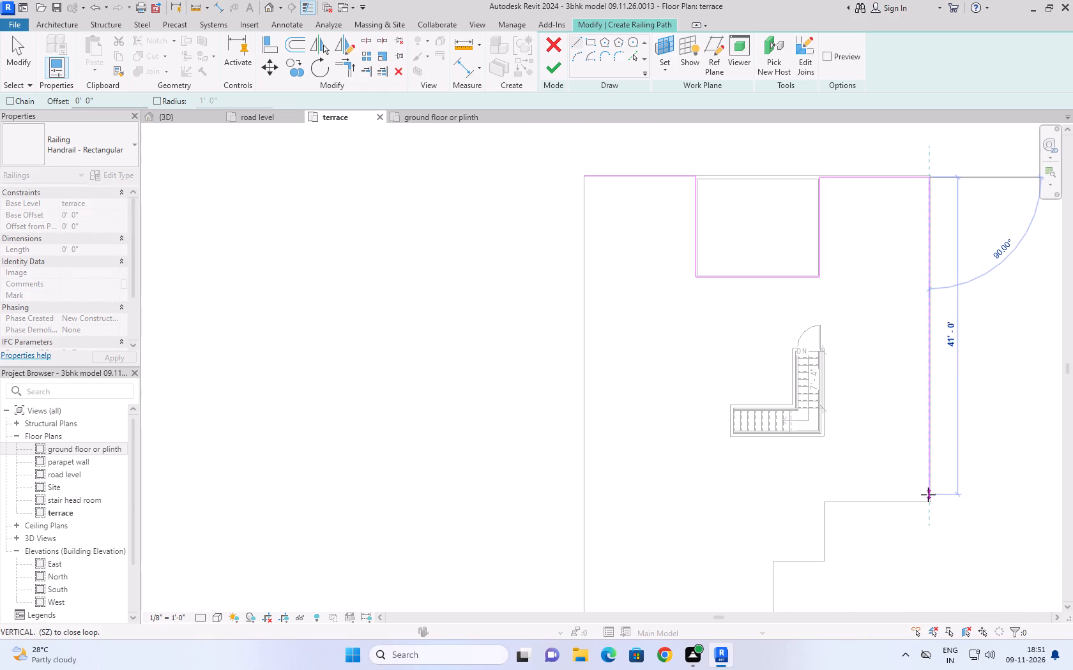
pyautogui.scroll(11, 928, 495)
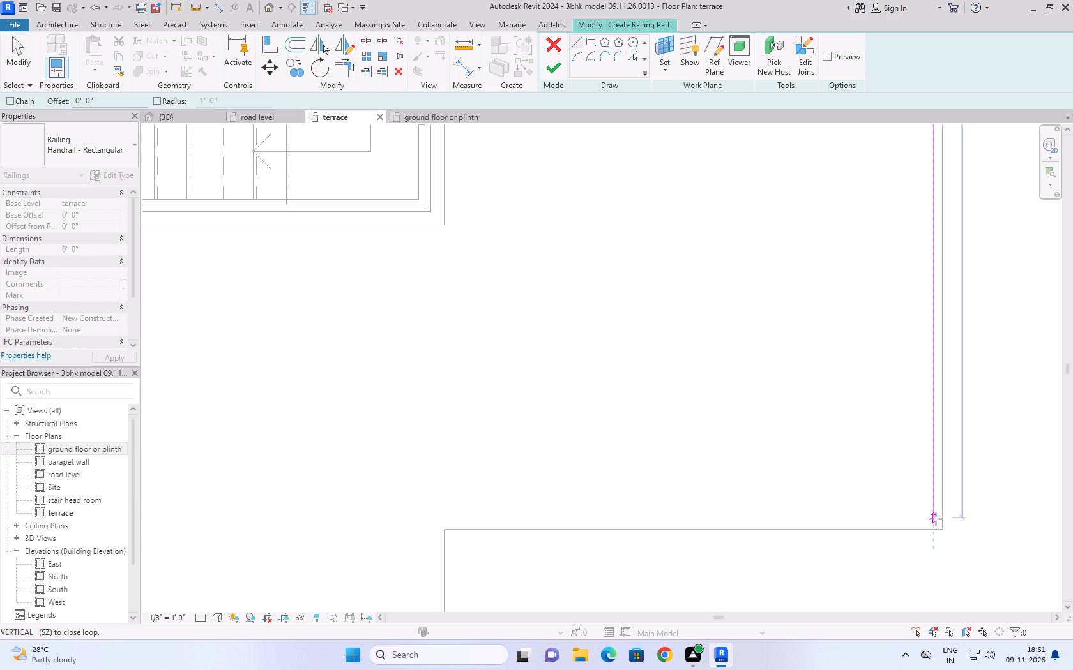
pyautogui.click(936, 519)
pyautogui.click(934, 518)
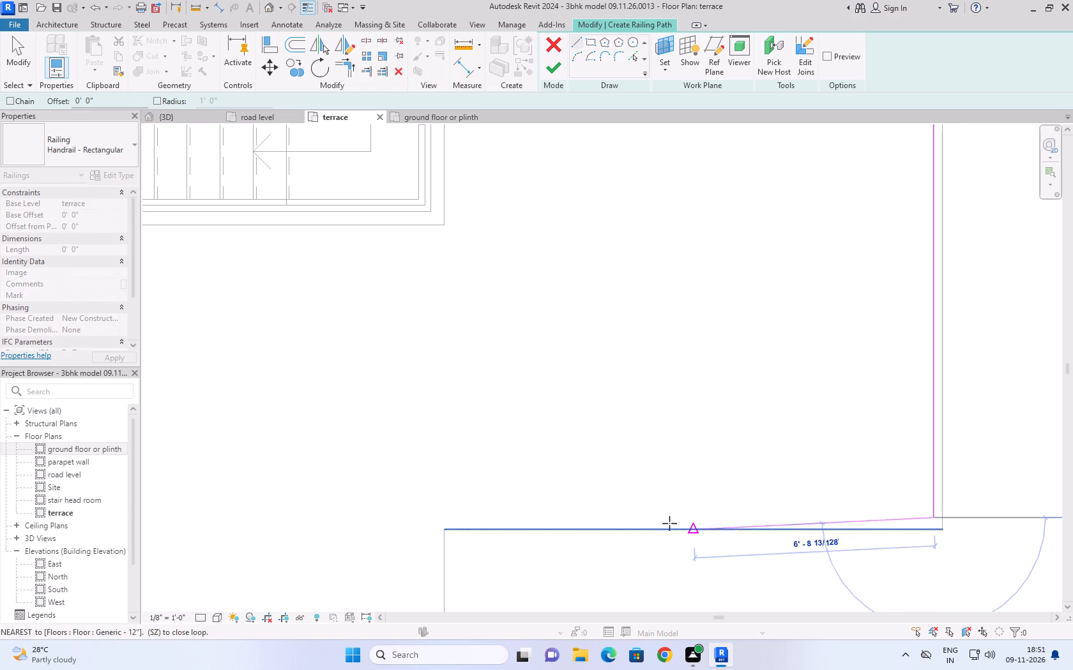
pyautogui.click(442, 516)
# Extend the railing path 7' 10" south and 6' 11" west along the next slab step.
pyautogui.scroll(-4, 442, 516)
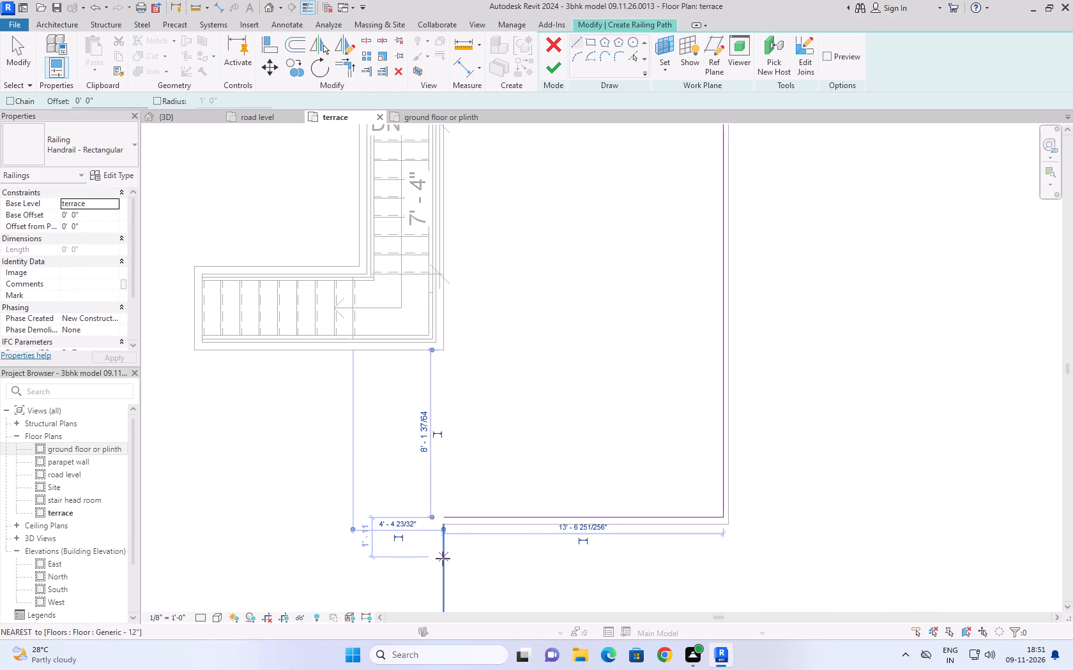
pyautogui.scroll(8, 443, 559)
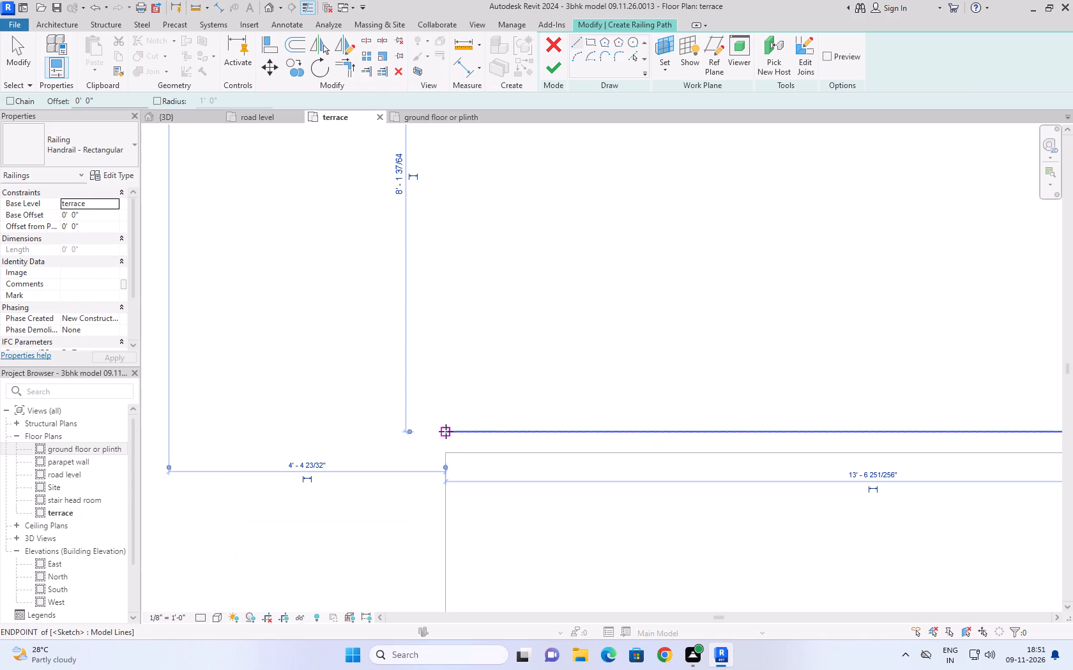
pyautogui.click(446, 431)
pyautogui.scroll(-17, 443, 531)
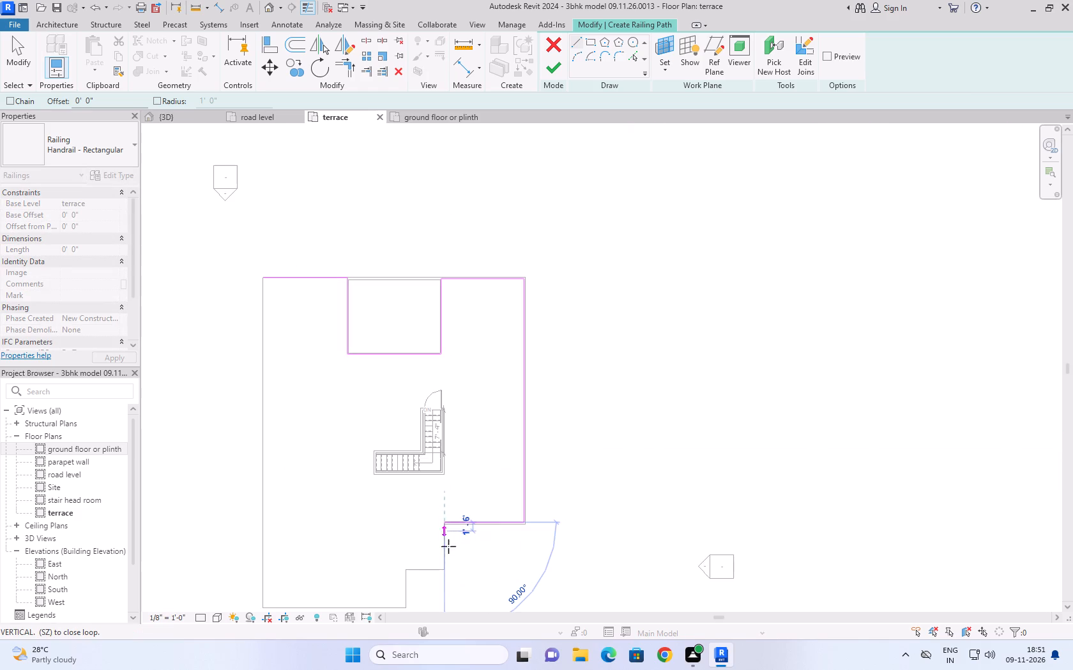
pyautogui.scroll(13, 443, 583)
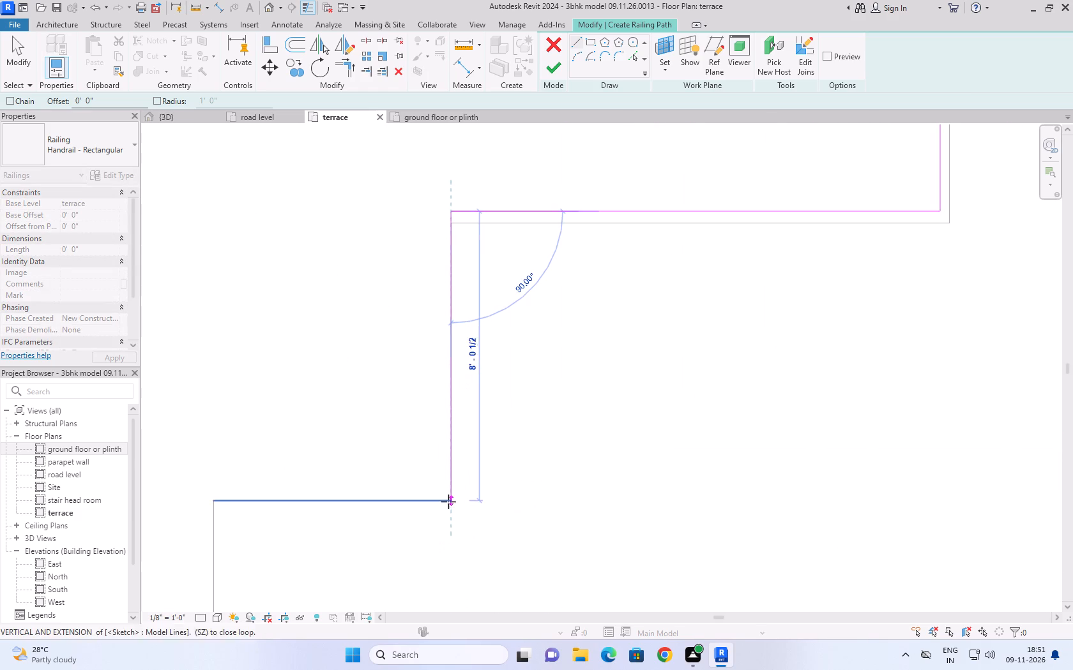
pyautogui.click(446, 494)
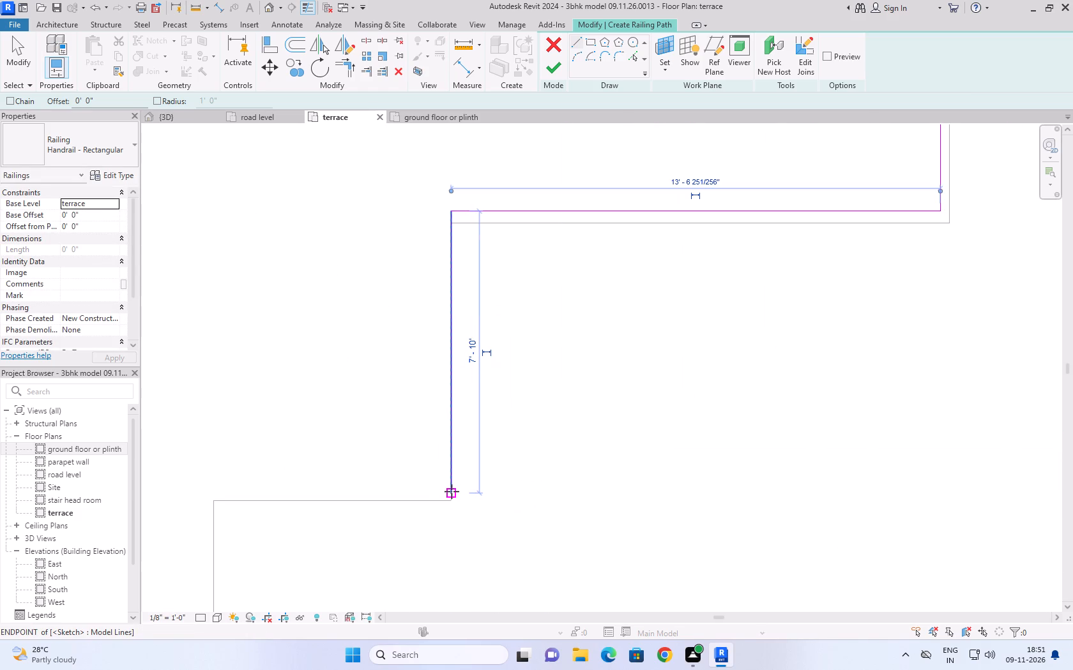
pyautogui.click(452, 491)
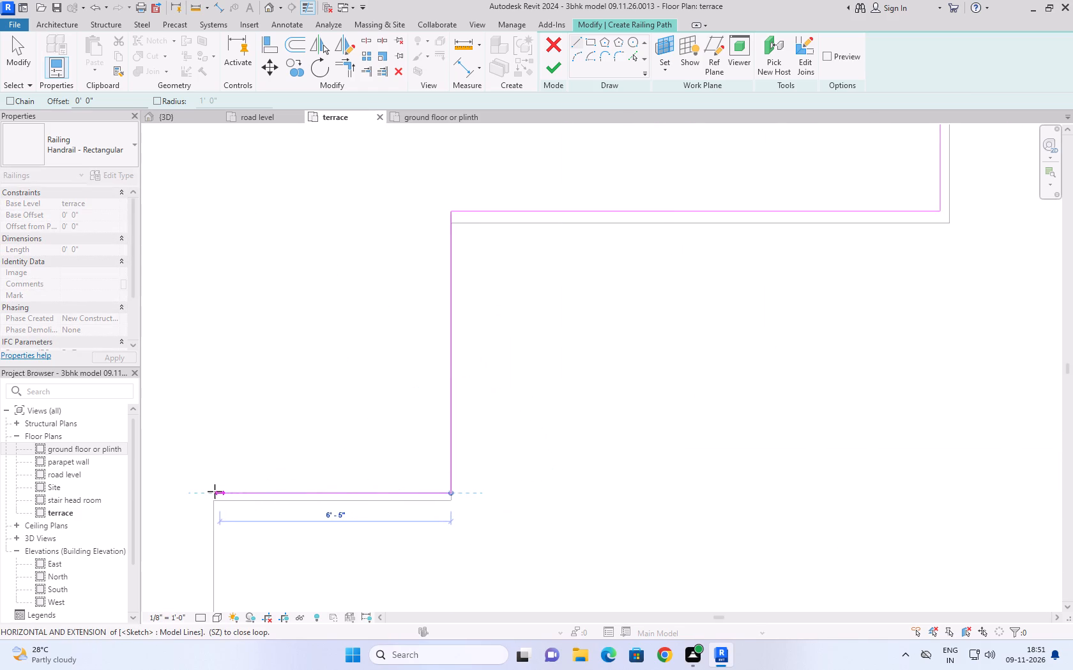
pyautogui.click(202, 495)
# Extend the railing path 6' 6" south and 23' 8" west along the slab's south edge to near the southwest corner.
pyautogui.scroll(-11, 229, 431)
pyautogui.scroll(11, 192, 468)
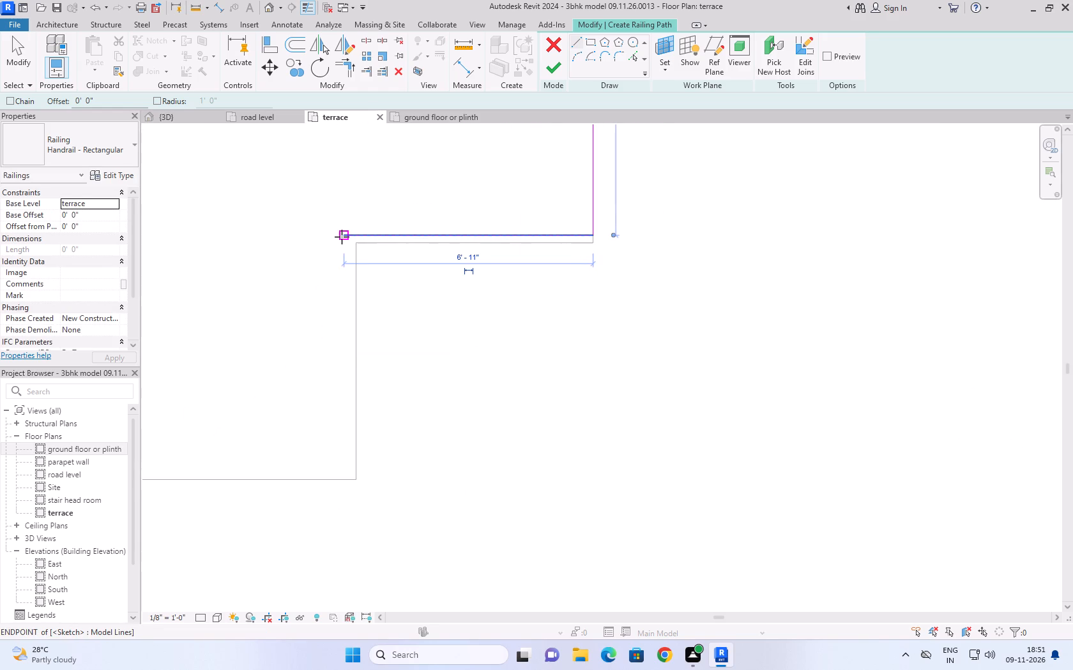
pyautogui.click(342, 237)
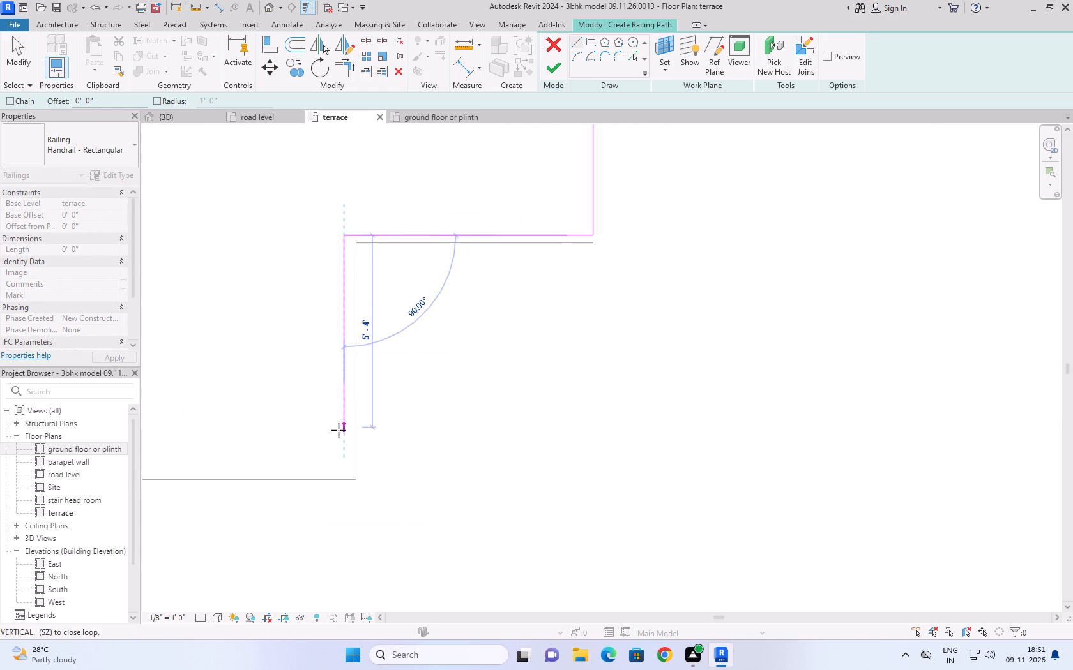
pyautogui.click(342, 468)
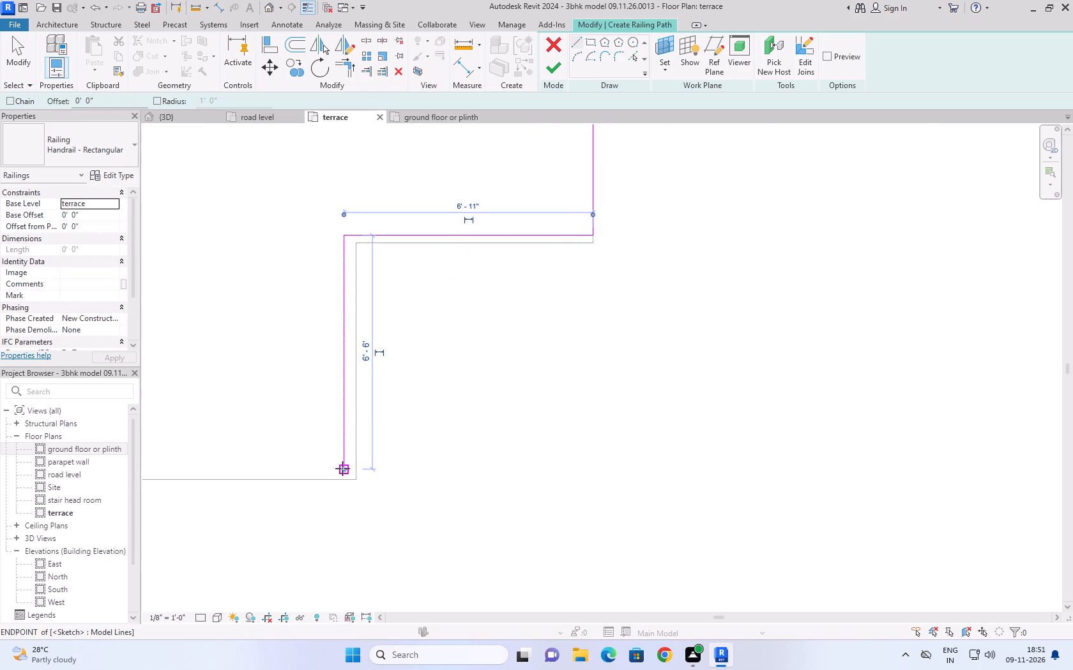
pyautogui.scroll(-13, 342, 468)
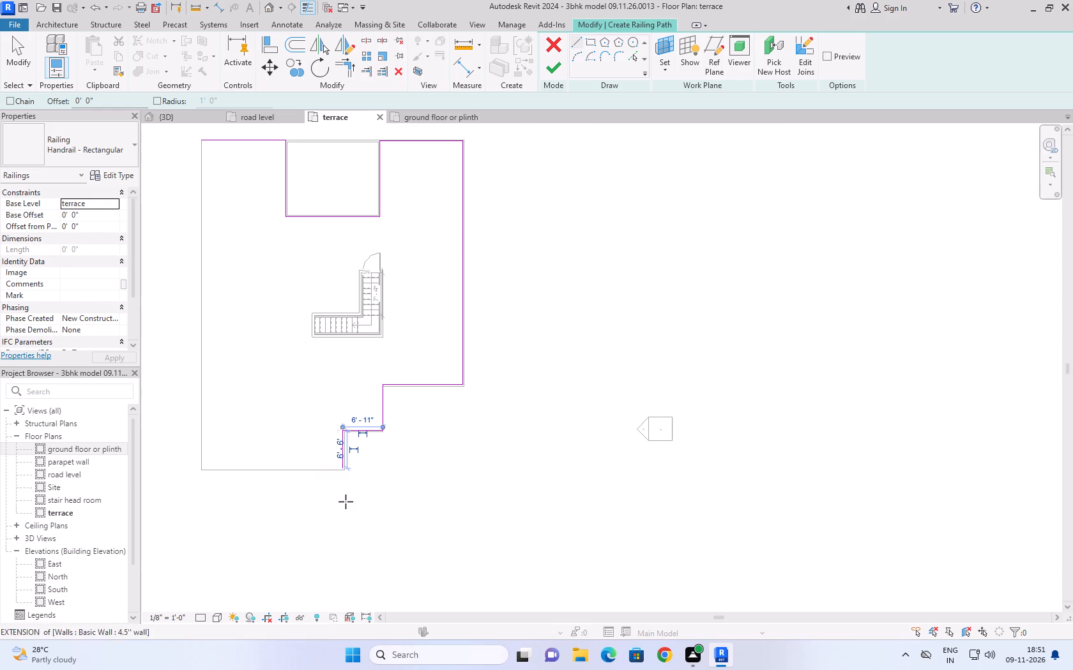
pyautogui.scroll(11, 344, 450)
pyautogui.click(340, 524)
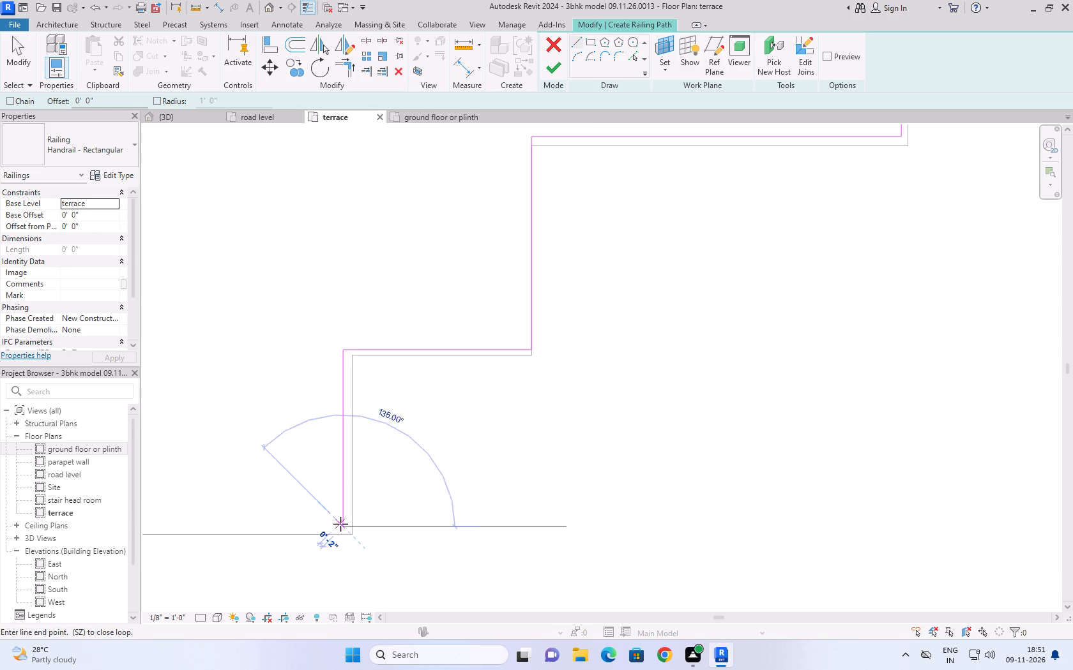
pyautogui.scroll(-16, 213, 506)
pyautogui.moveTo(221, 499); pyautogui.dragTo(346, 491, button='middle')
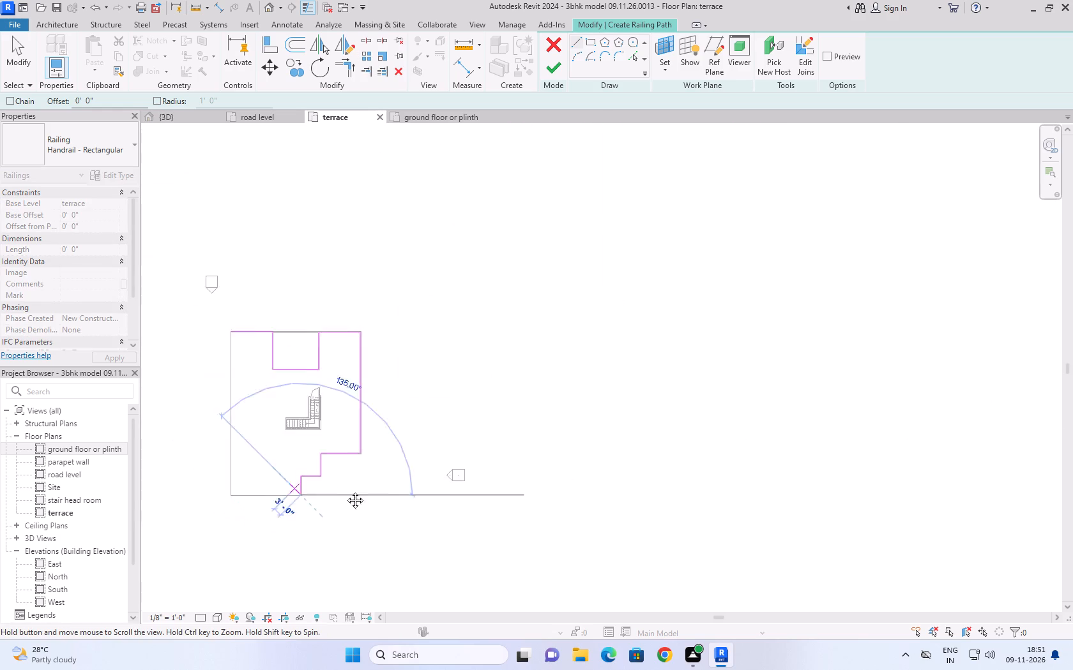
pyautogui.moveTo(346, 491); pyautogui.dragTo(569, 486, button='middle')
pyautogui.scroll(14, 528, 495)
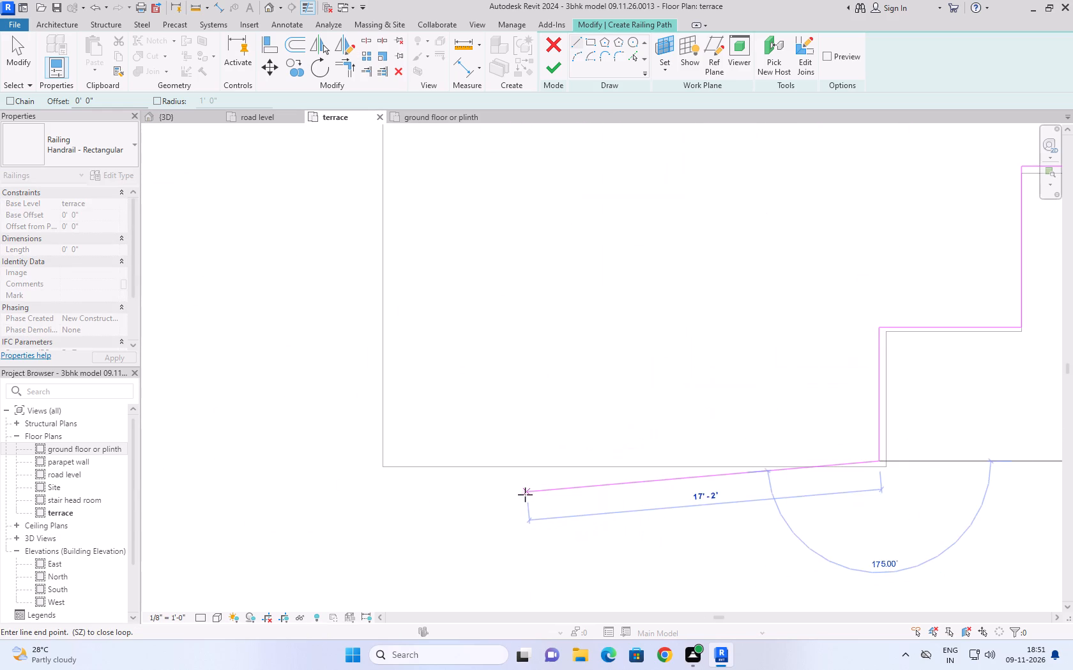
pyautogui.click(391, 461)
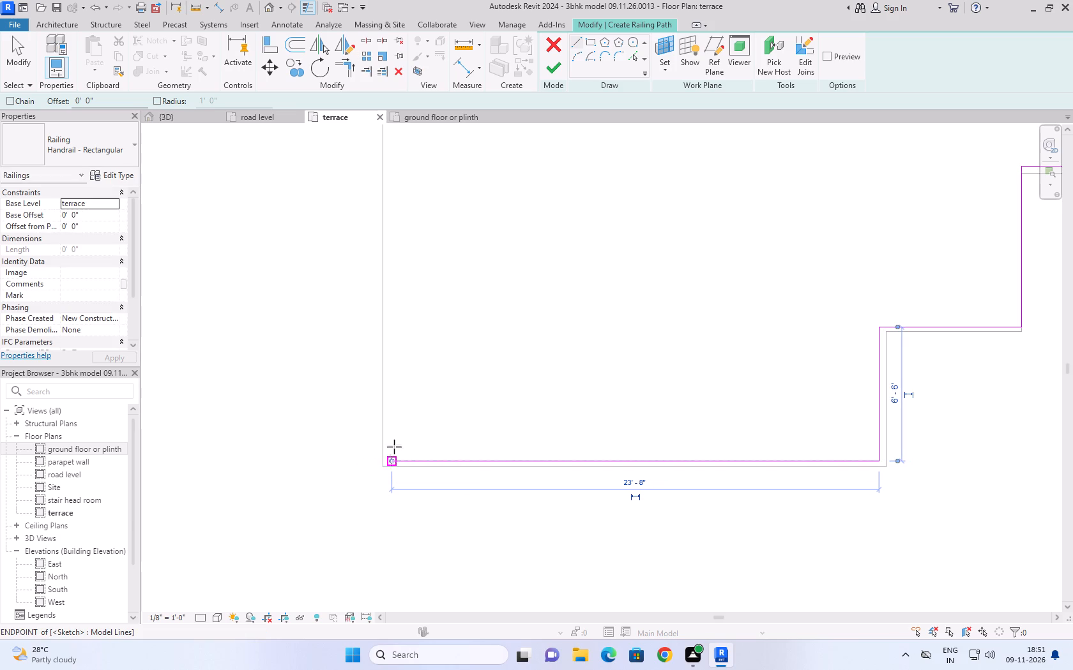
# Draw the last railing segment up the slab's west edge to meet the north segment, and finish the railing sketch.
pyautogui.click(390, 461)
pyautogui.scroll(-7, 411, 353)
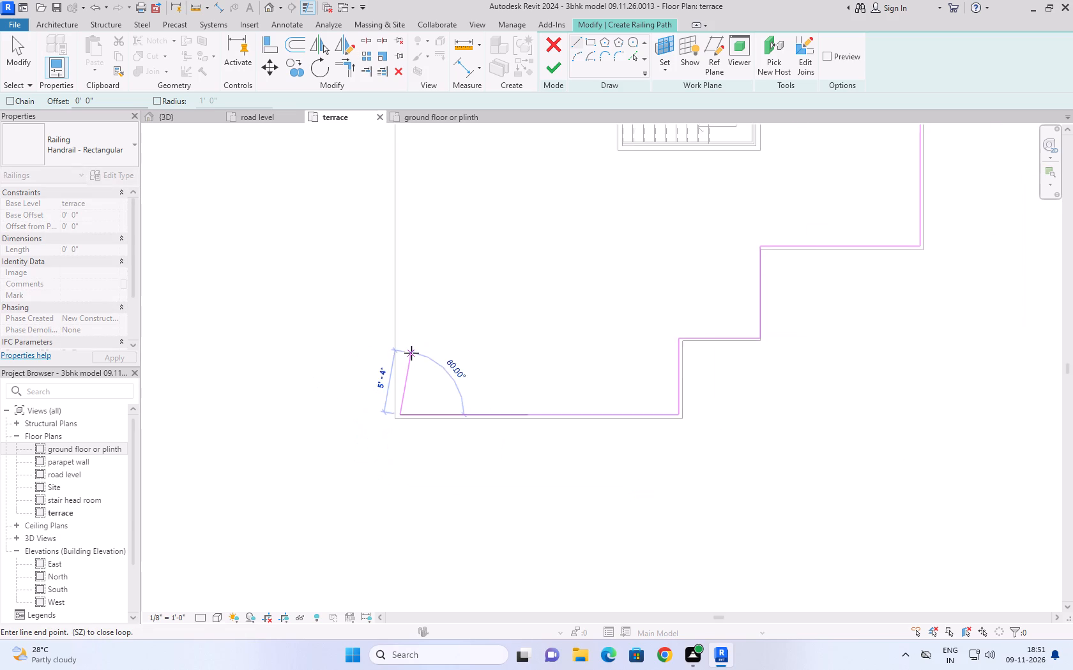
pyautogui.scroll(-7, 411, 353)
pyautogui.scroll(3, 392, 202)
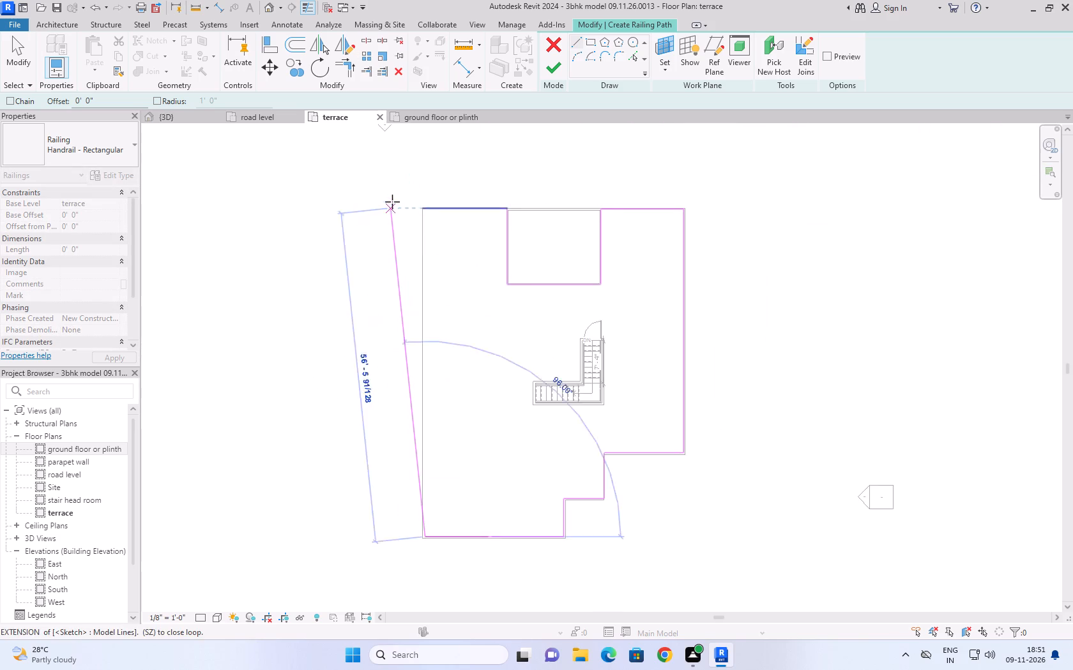
pyautogui.scroll(12, 392, 202)
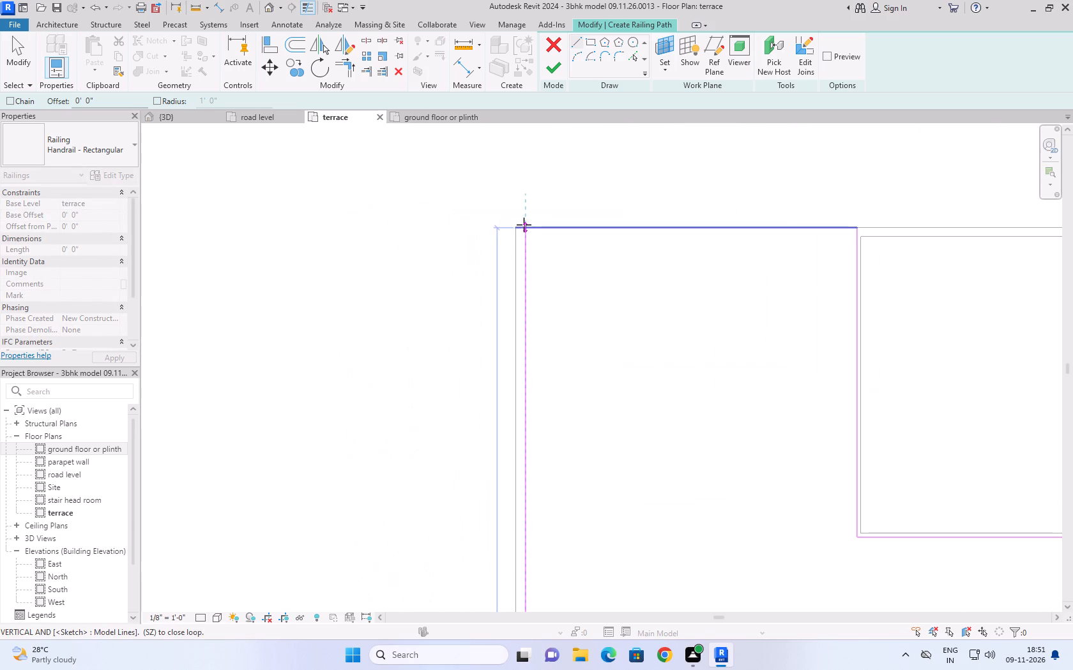
pyautogui.scroll(9, 521, 238)
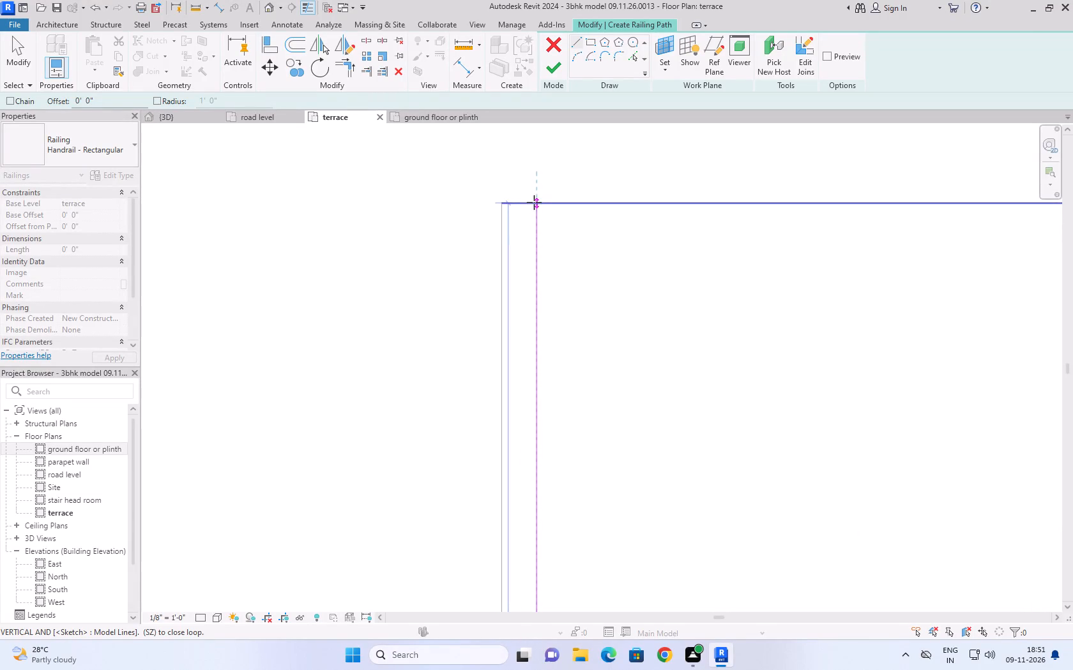
pyautogui.click(536, 202)
pyautogui.scroll(-20, 559, 181)
pyautogui.scroll(-1, 559, 181)
pyautogui.middleClick(554, 201)
pyautogui.middleClick(552, 212)
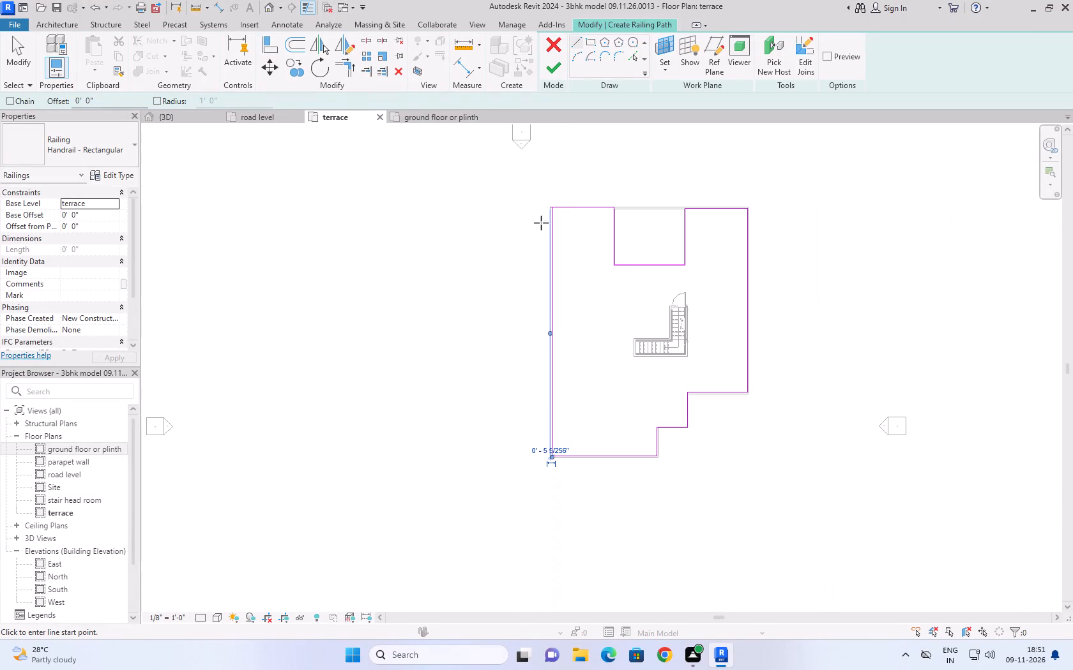
pyautogui.click(548, 68)
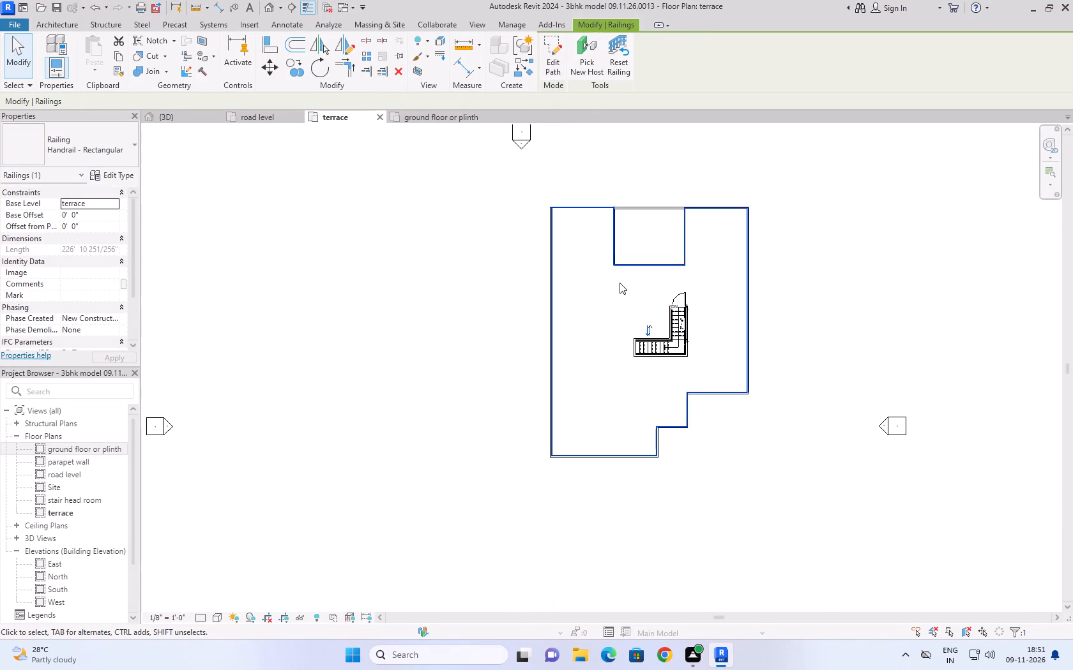
# Reopen the terrace railing's path for editing and nudge its west segment about 4" west onto the slab edge.
pyautogui.scroll(8, 581, 300)
pyautogui.scroll(-5, 585, 246)
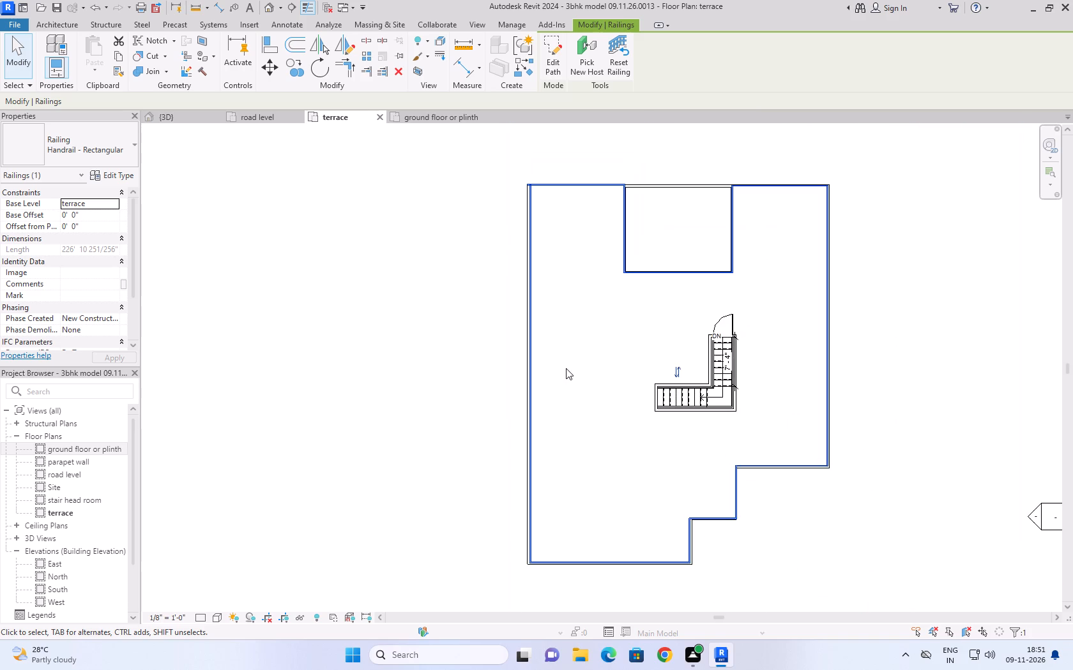
pyautogui.moveTo(568, 294); pyautogui.dragTo(473, 480, button='middle')
pyautogui.scroll(11, 430, 383)
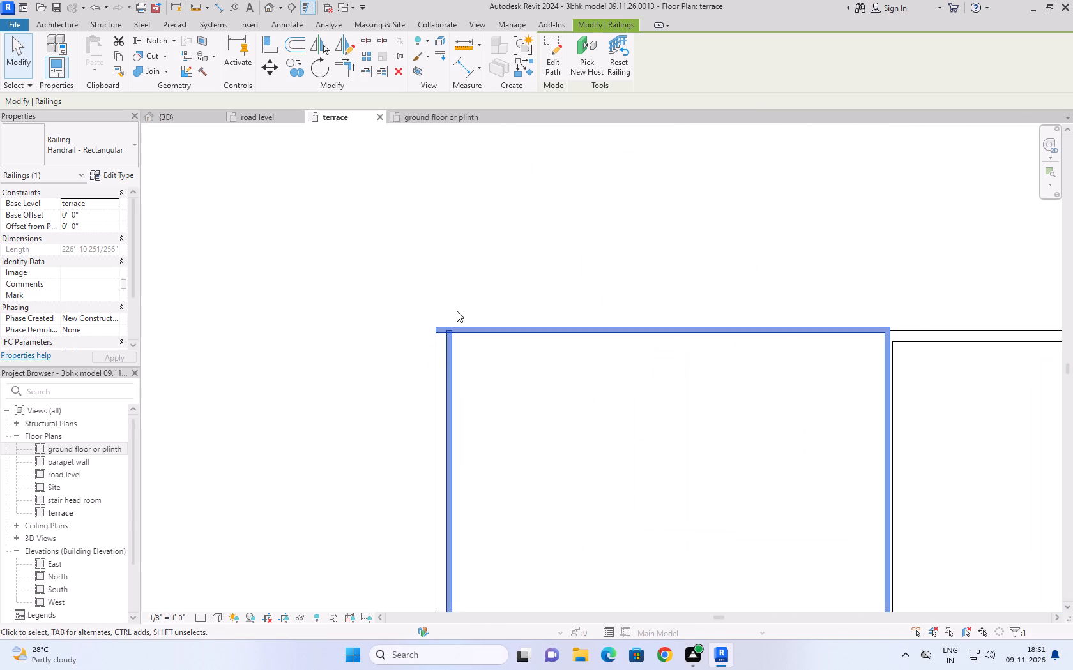
pyautogui.click(452, 389)
pyautogui.click(326, 285)
pyautogui.click(450, 387)
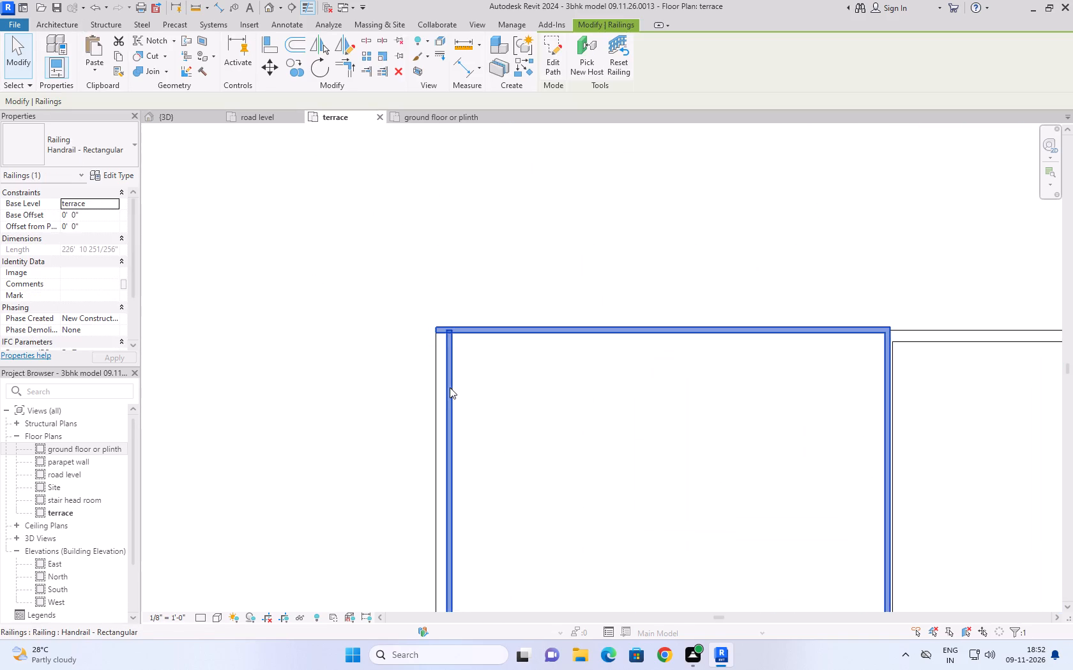
pyautogui.scroll(-10, 573, 309)
pyautogui.scroll(1, 566, 504)
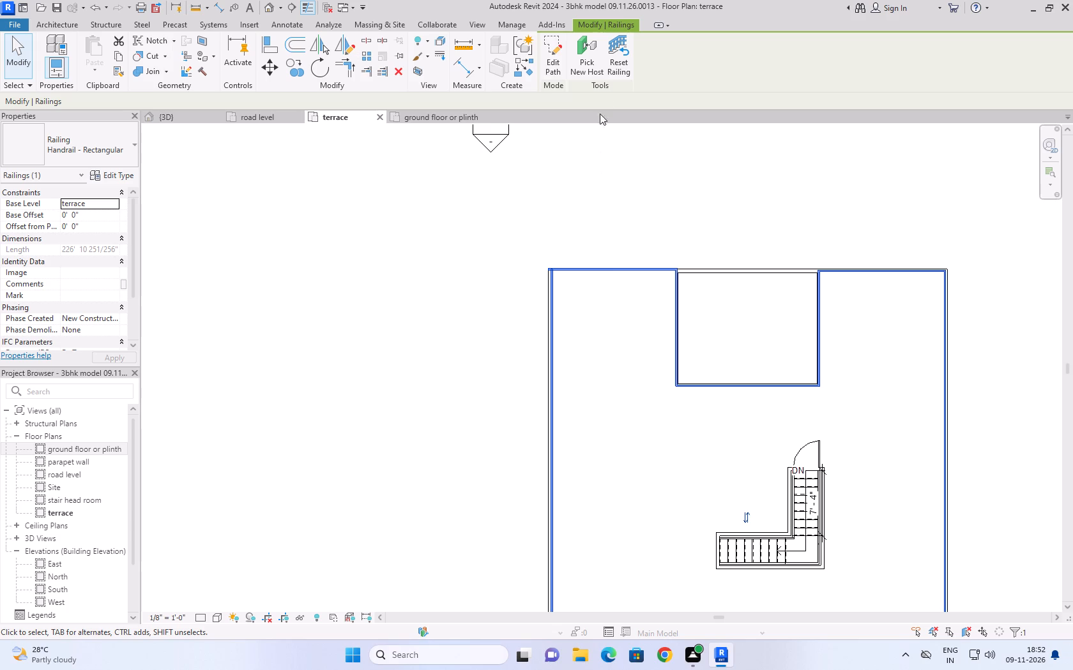
pyautogui.click(559, 62)
pyautogui.click(550, 330)
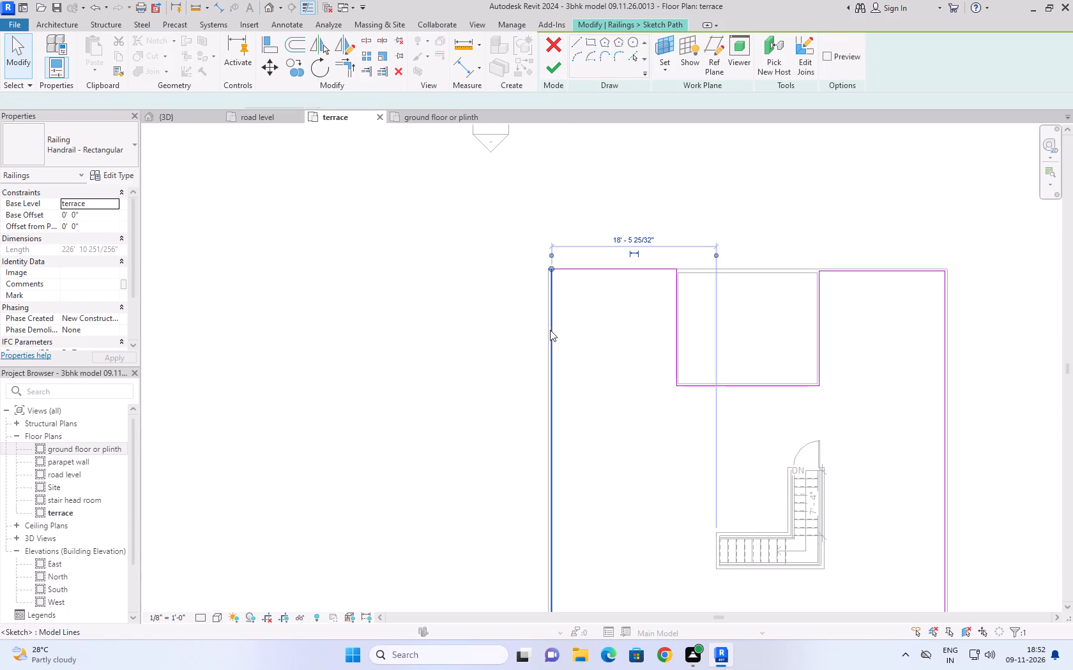
pyautogui.press('Left')
pyautogui.press('Left')
pyautogui.scroll(4, 570, 309)
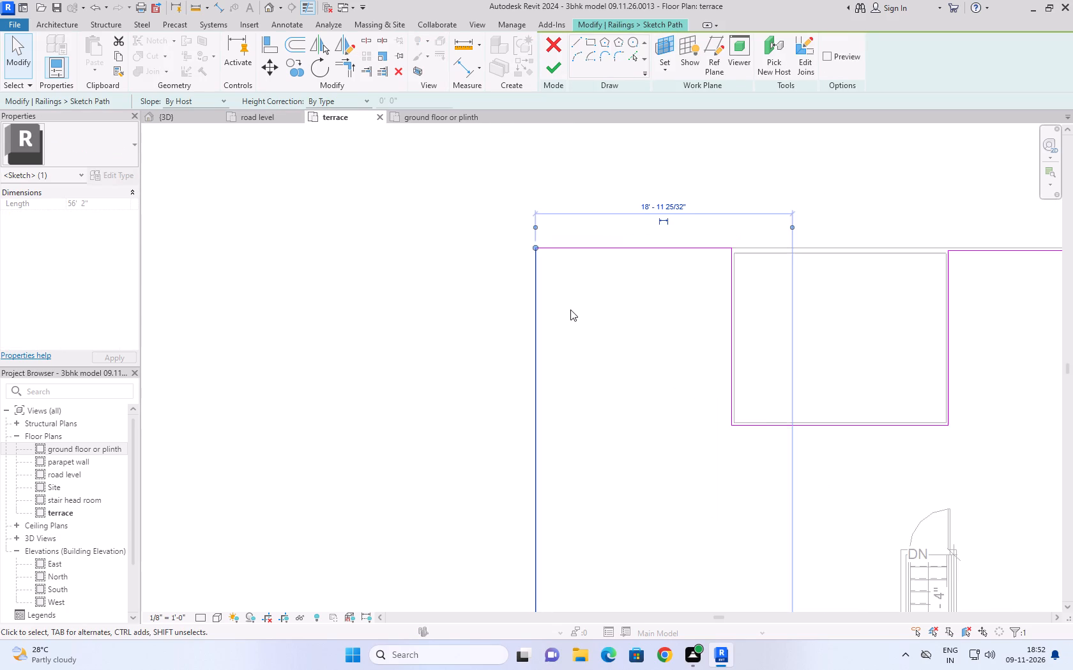
pyautogui.press('Right')
pyautogui.scroll(1, 581, 293)
pyautogui.scroll(-12, 581, 291)
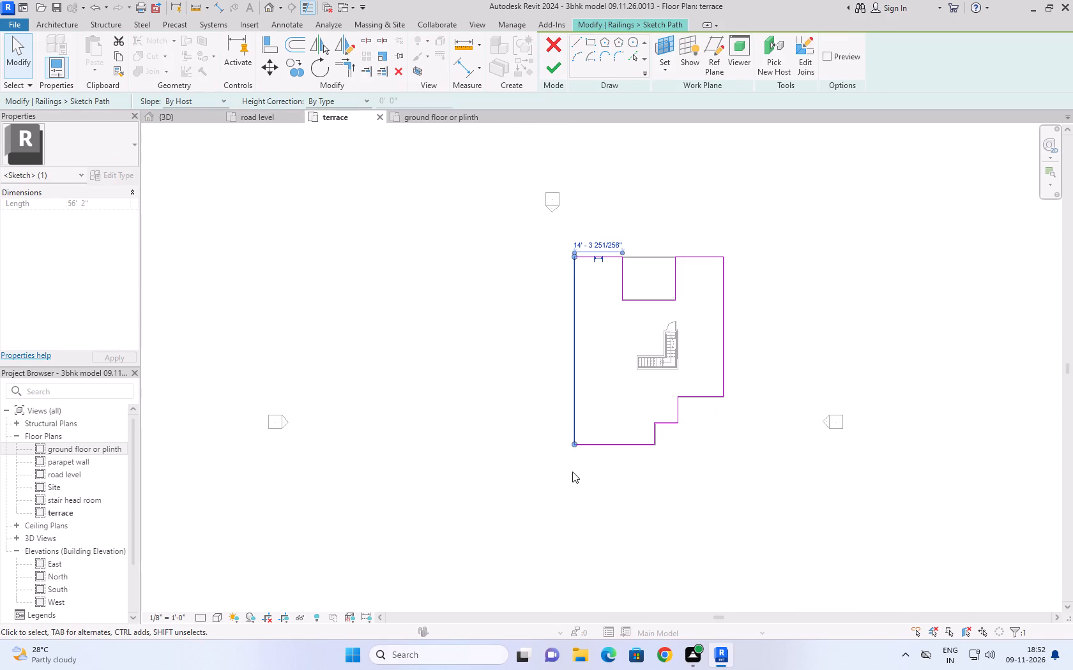
# Nudge the railing path's south segment 4" south and the adjoining short north-south segment 4" east to the slab edges.
pyautogui.scroll(11, 572, 472)
pyautogui.click(697, 360)
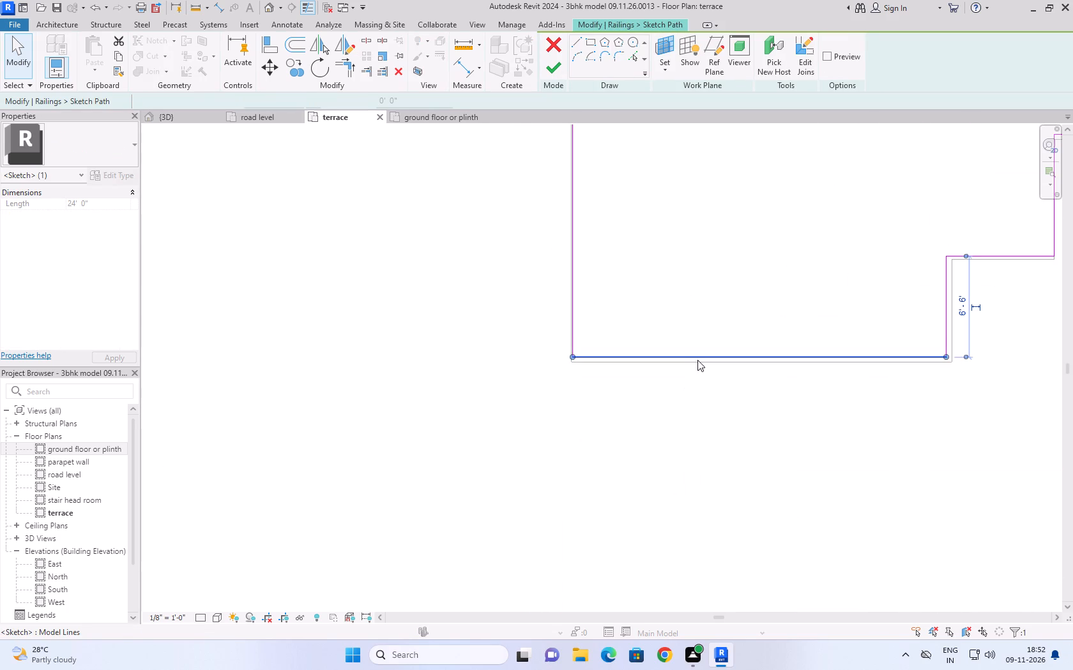
pyautogui.press('Right')
pyautogui.press('Down')
pyautogui.press('Down')
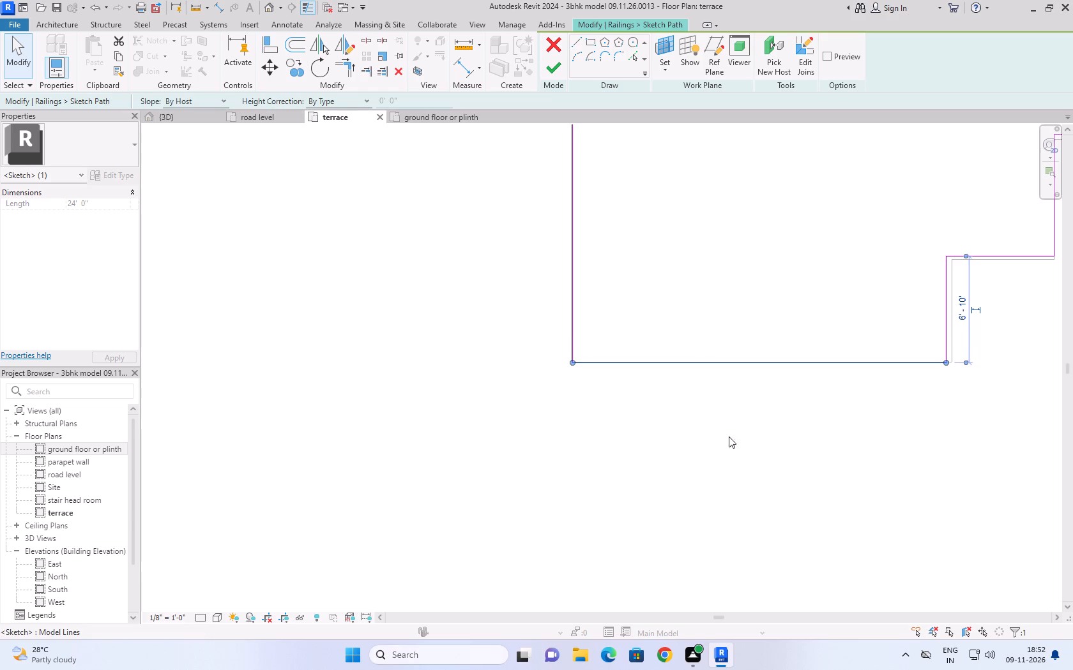
pyautogui.click(949, 313)
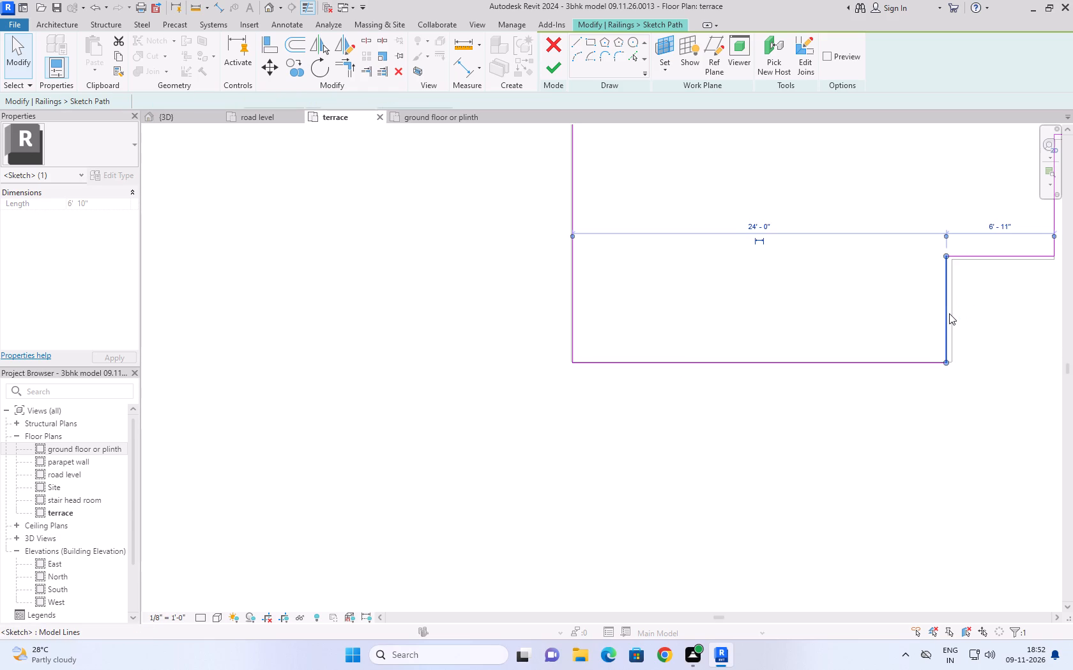
pyautogui.press('Right')
pyautogui.press('Right')
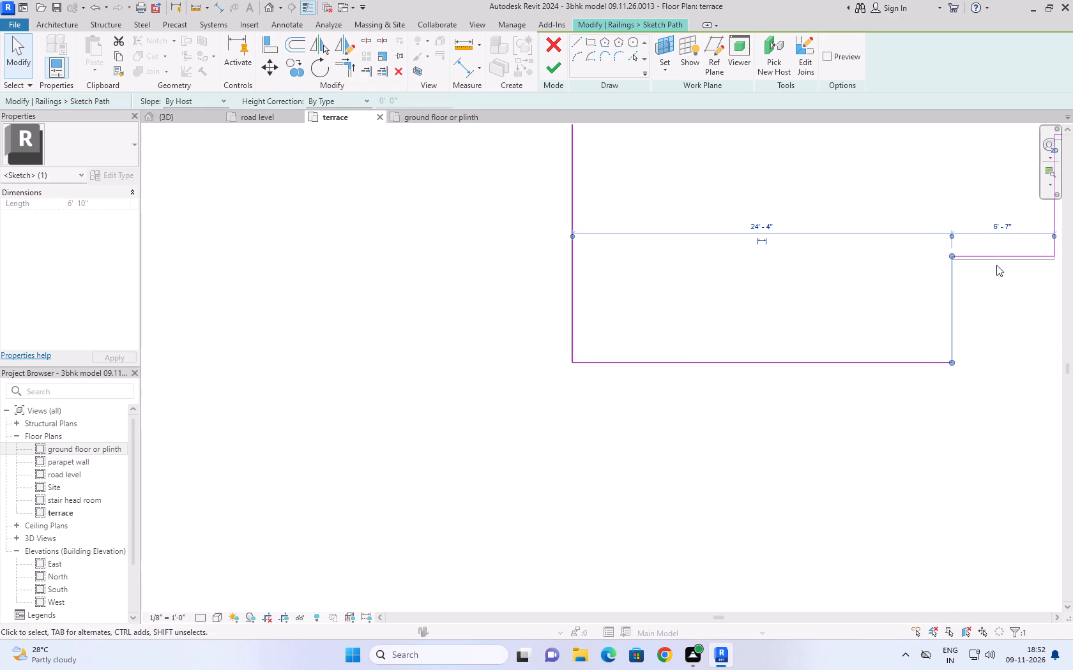
# Nudge the short step segment of the railing path 2" south and the longer step segment to its east 4" south.
pyautogui.moveTo(950, 466); pyautogui.dragTo(544, 669, button='middle')
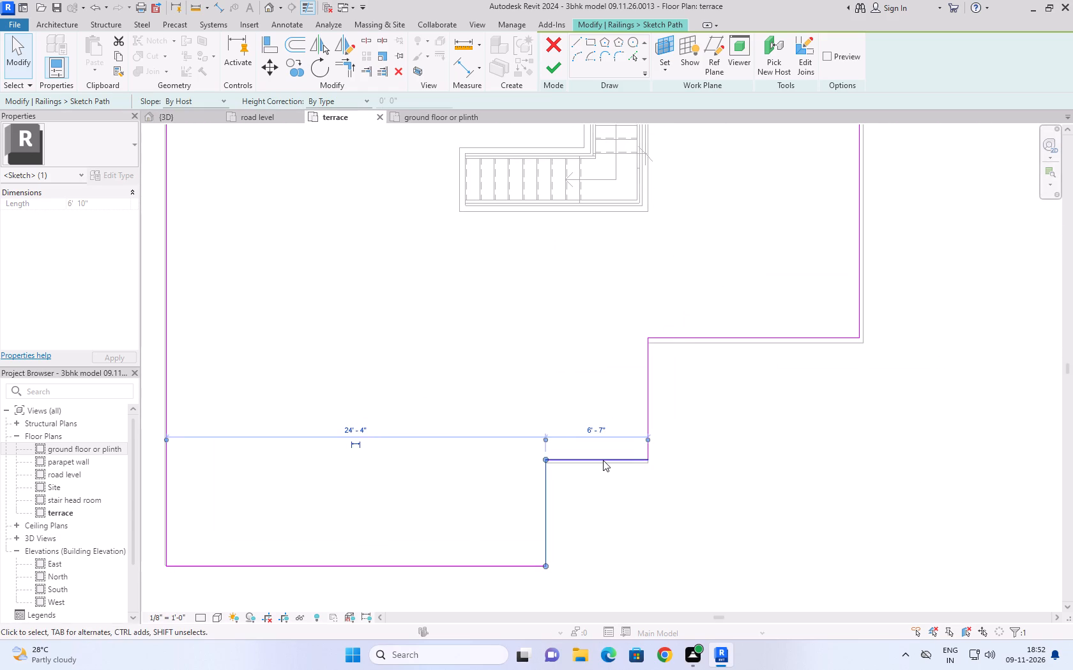
pyautogui.click(603, 460)
pyautogui.press('Down')
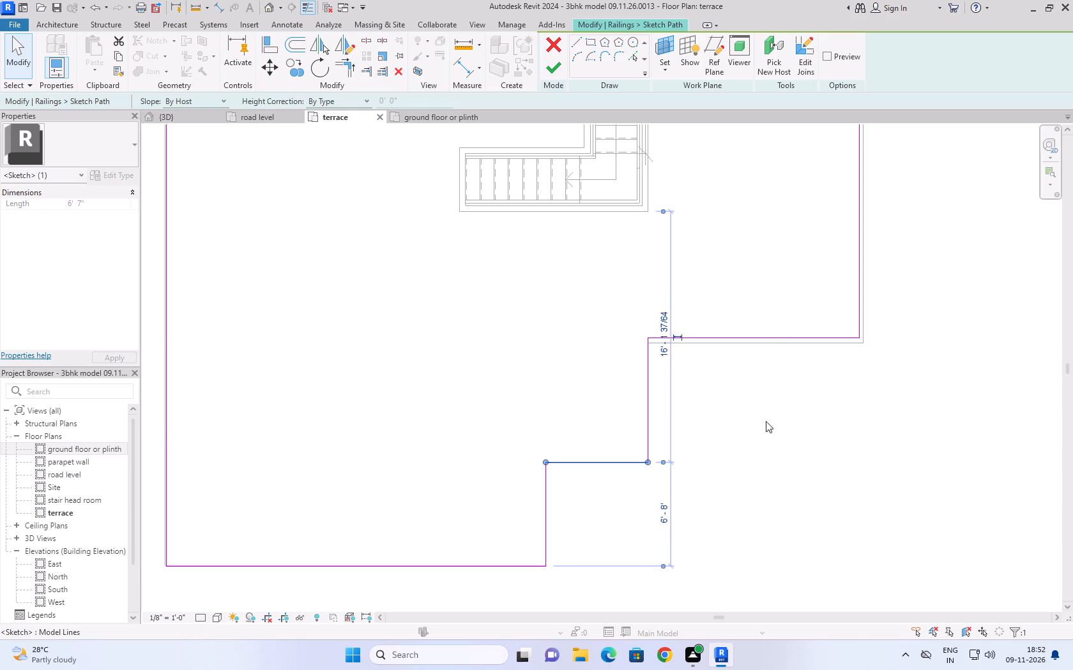
pyautogui.click(769, 333)
pyautogui.click(770, 336)
pyautogui.press('Down')
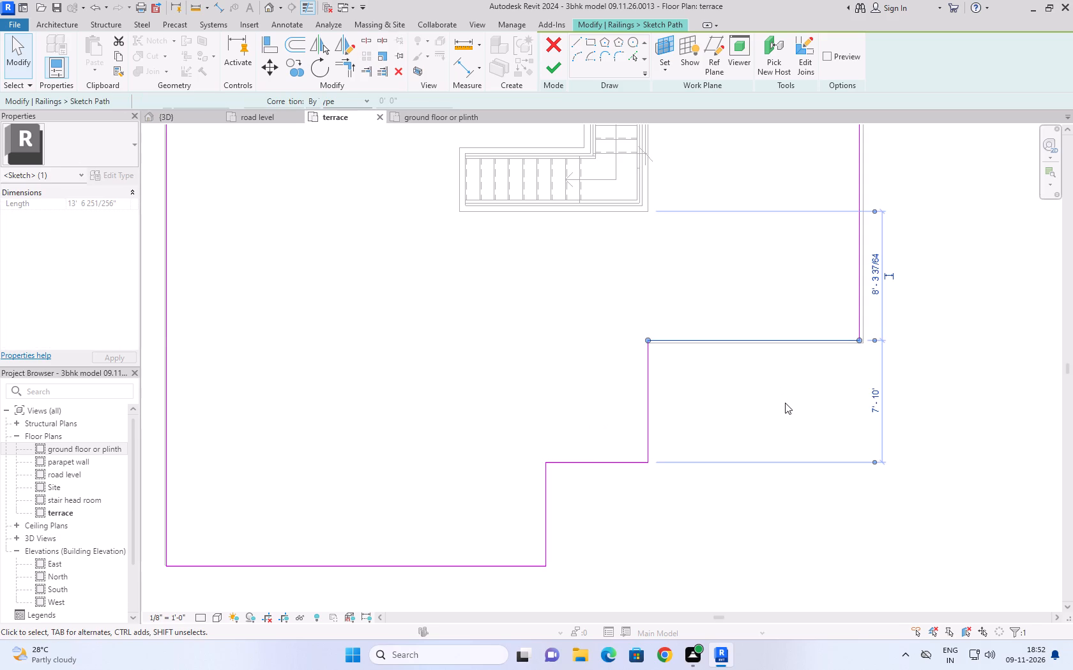
pyautogui.press('Down')
# Nudge the railing path's east segment 2" east toward the slab edge and finish the railing sketch.
pyautogui.click(856, 284)
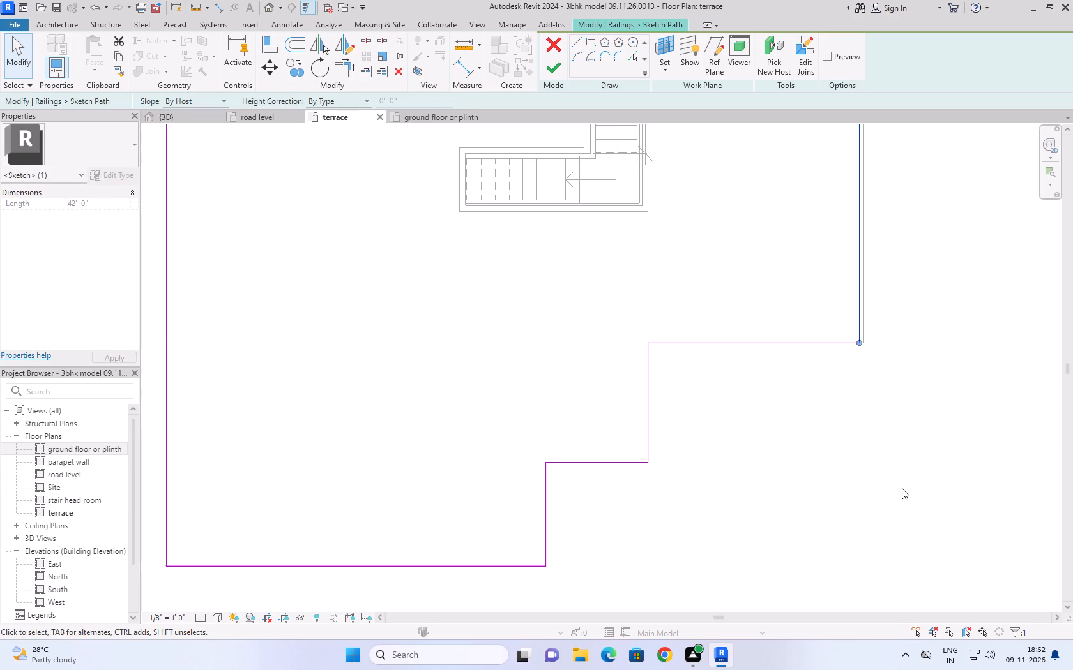
pyautogui.press('Right')
pyautogui.press('Right')
pyautogui.press('Left')
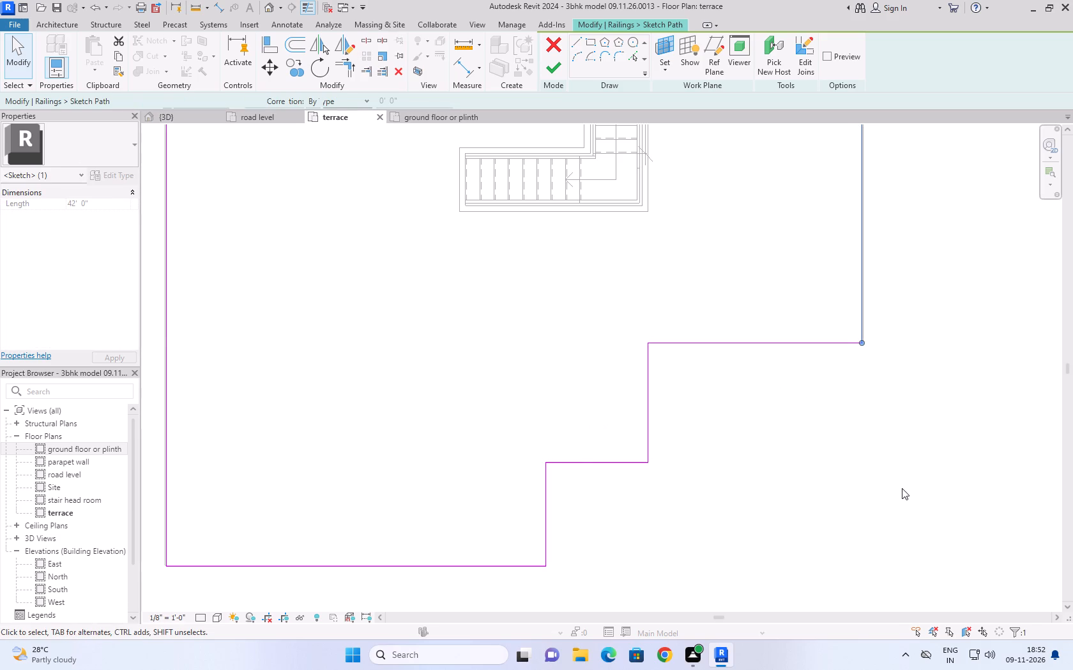
pyautogui.scroll(-10, 902, 488)
pyautogui.scroll(9, 866, 298)
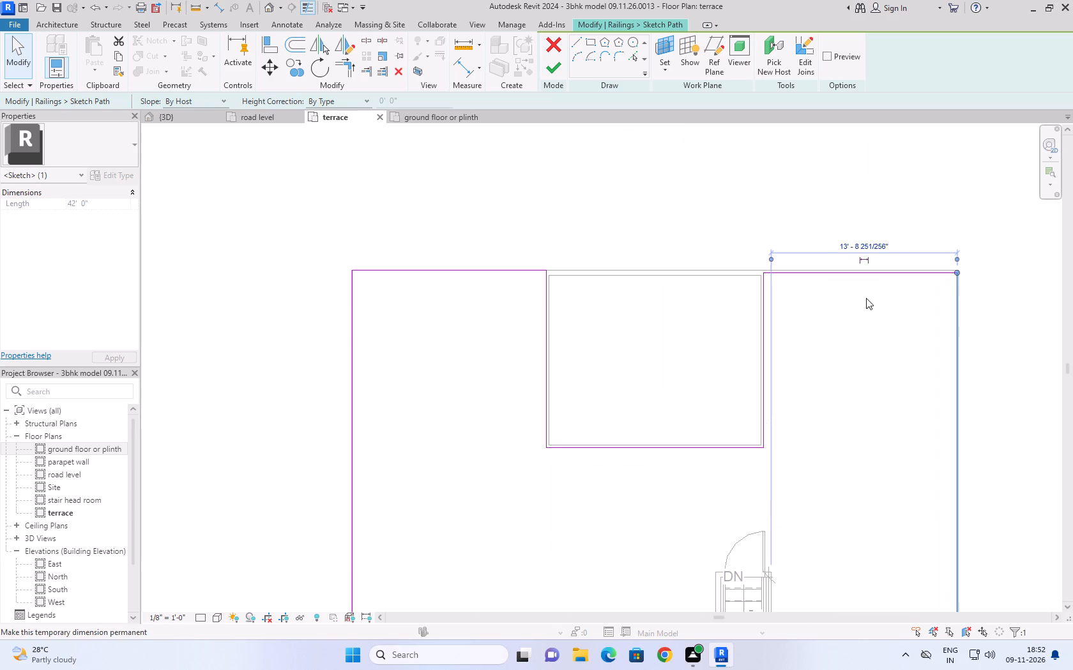
pyautogui.scroll(4, 866, 298)
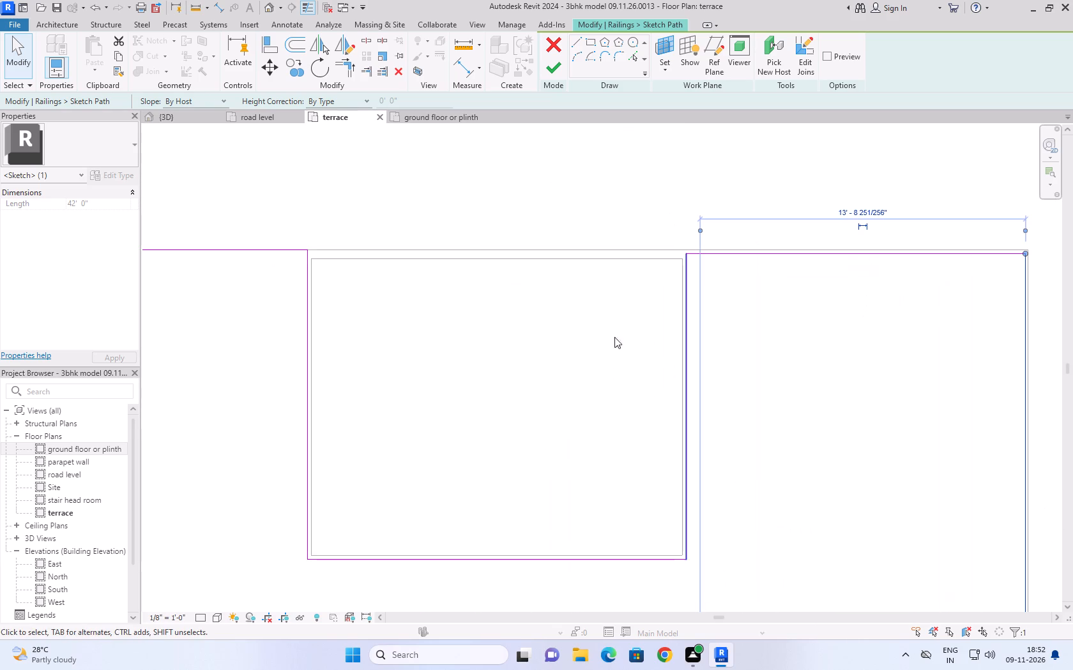
pyautogui.click(463, 190)
pyautogui.click(556, 66)
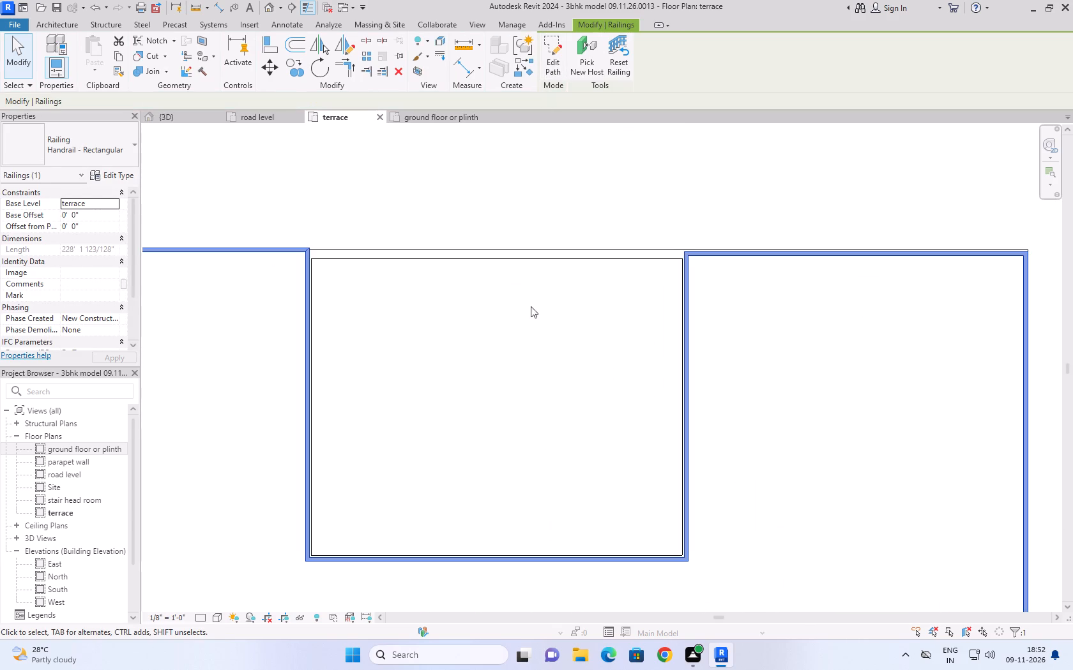
pyautogui.click(552, 220)
pyautogui.scroll(-11, 552, 218)
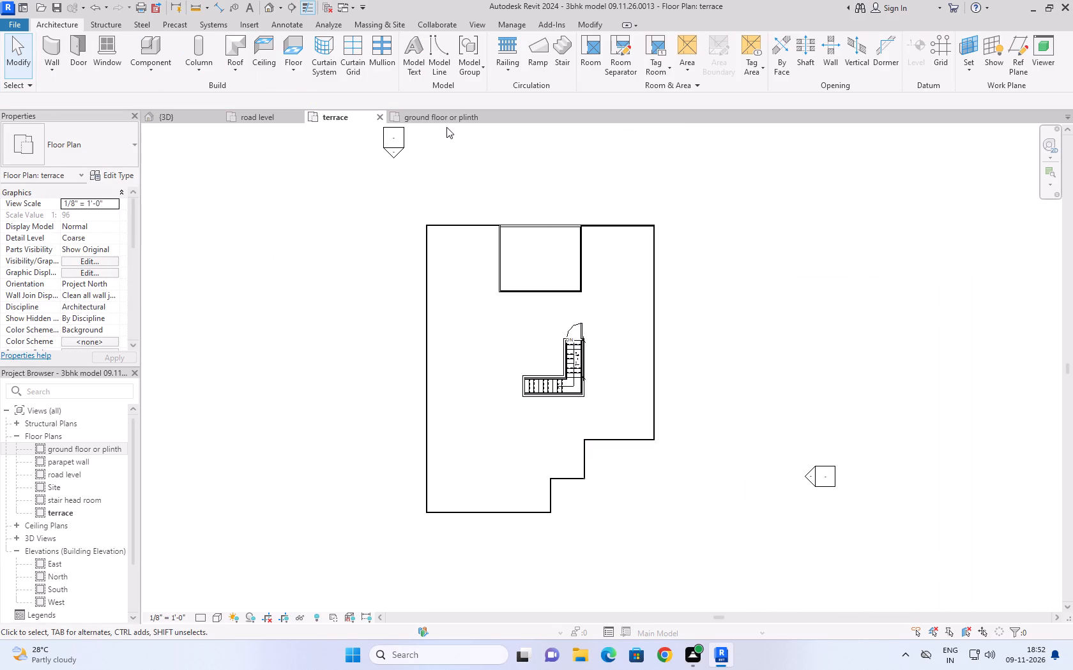
# Examine the terrace railing along the slab edges and around the opening in the 3D view.
pyautogui.click(183, 120)
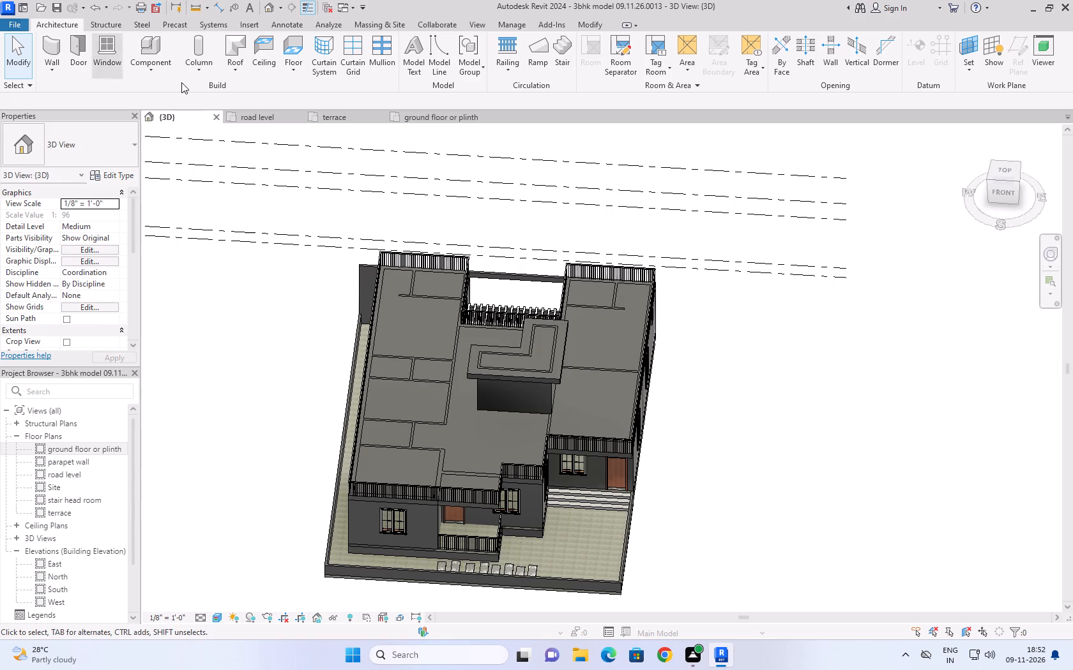
pyautogui.click(971, 129)
pyautogui.click(977, 134)
pyautogui.scroll(2, 782, 513)
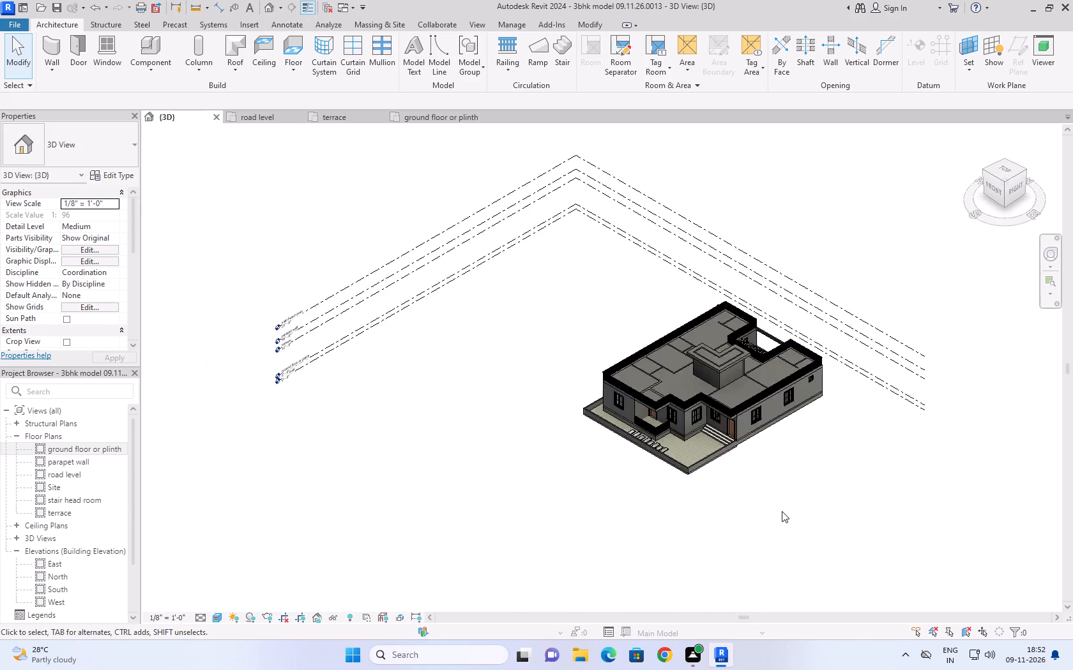
pyautogui.scroll(3, 782, 511)
pyautogui.moveTo(819, 371); pyautogui.dragTo(728, 486, button='middle')
pyautogui.scroll(5, 615, 287)
pyautogui.scroll(3, 660, 318)
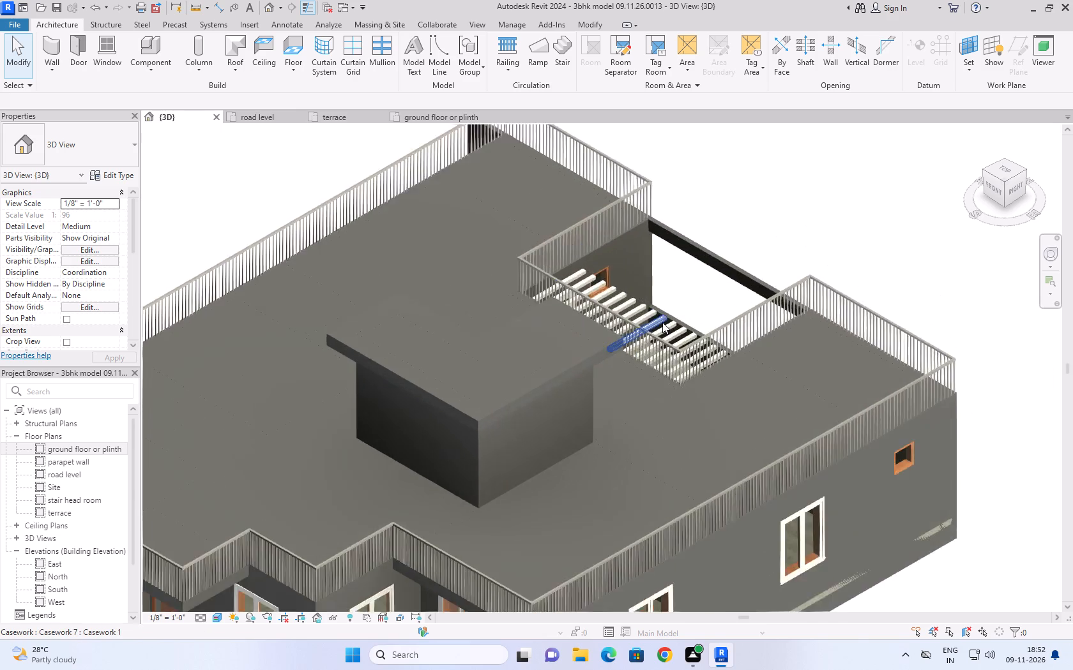
pyautogui.scroll(1, 662, 322)
pyautogui.scroll(-4, 749, 196)
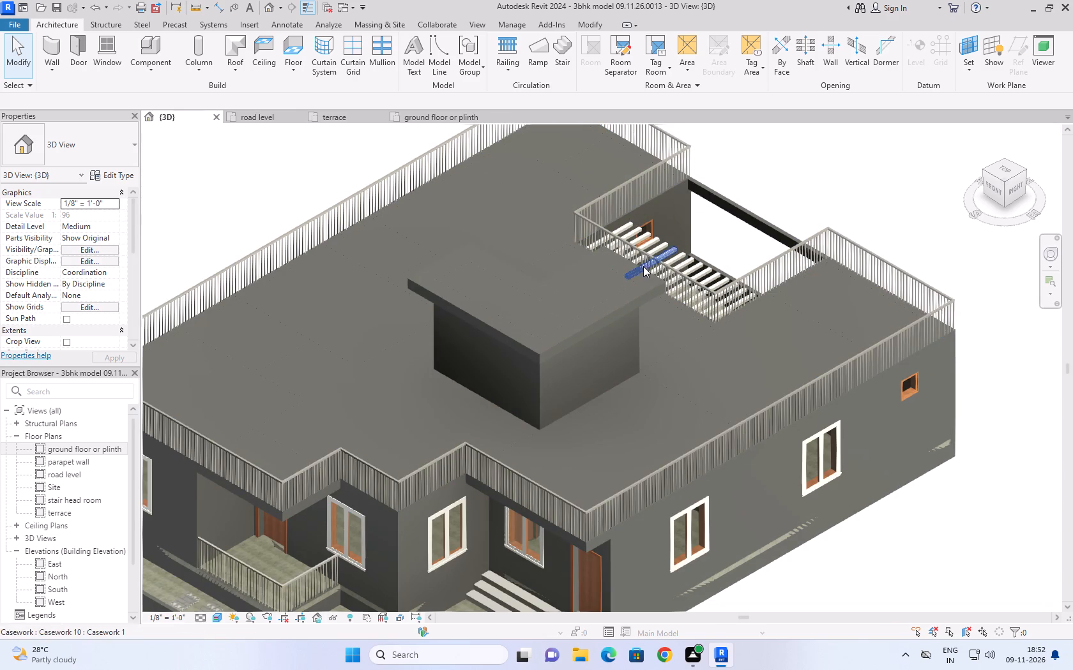
pyautogui.scroll(-4, 671, 225)
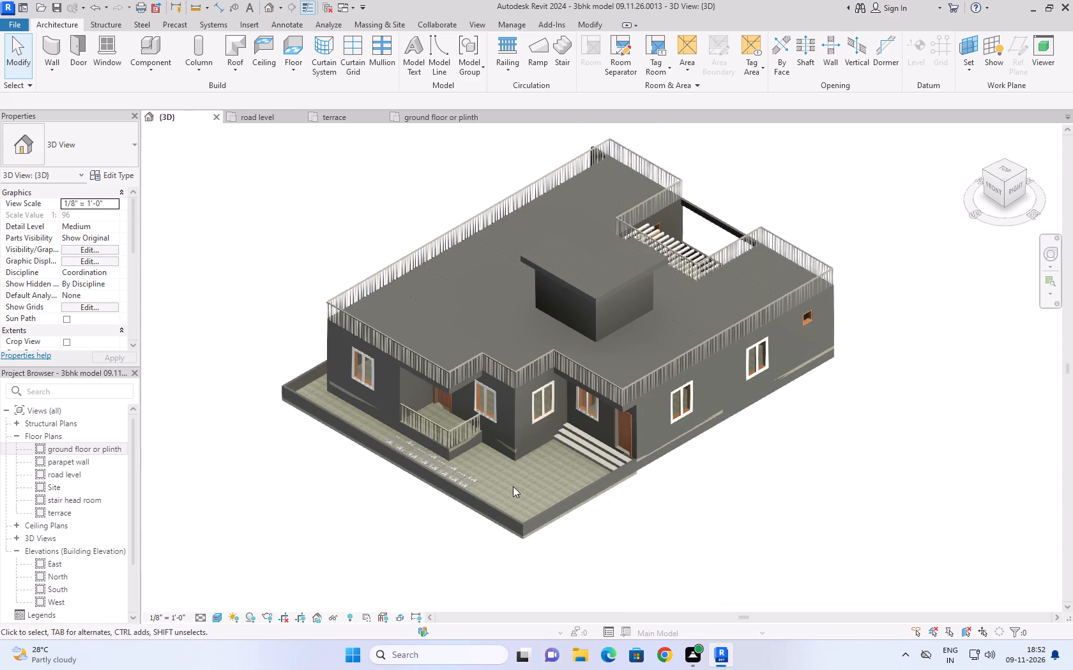
# Save the project to 3bhk model 09.11.26.rvt instead of the backup file, overwriting the existing file.
pyautogui.hotkey('ctrl', 's')
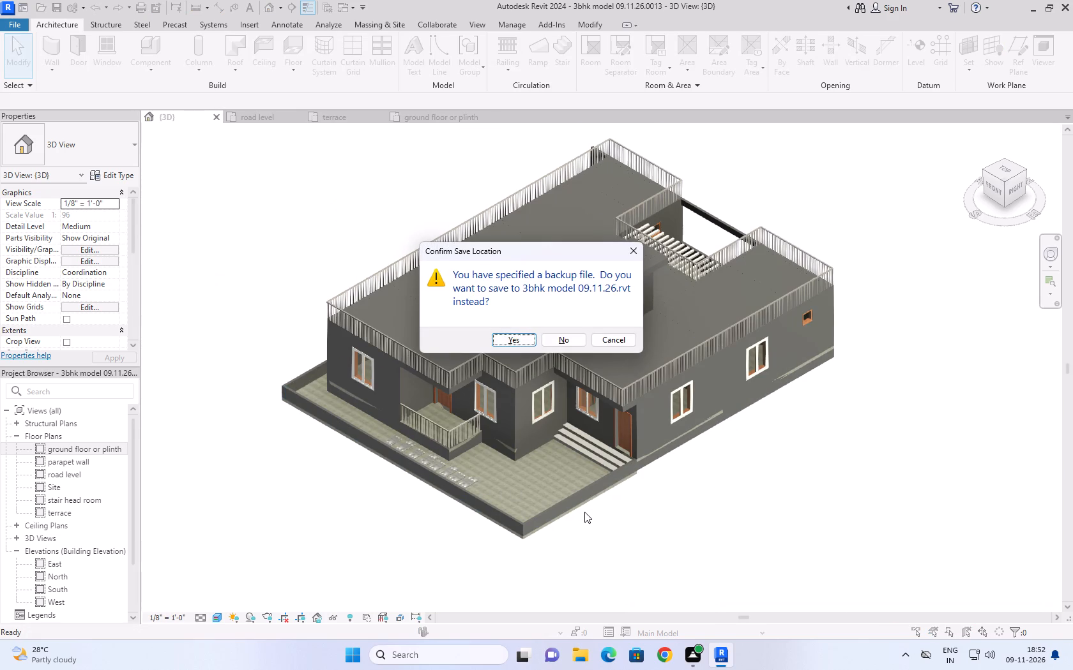
pyautogui.click(517, 336)
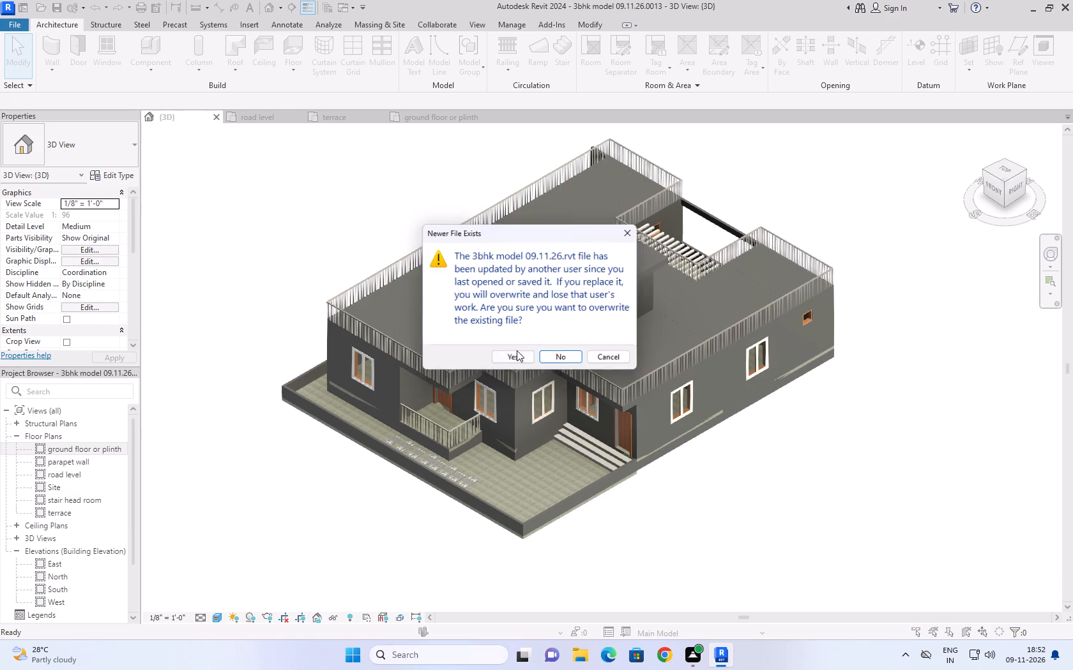
pyautogui.click(525, 359)
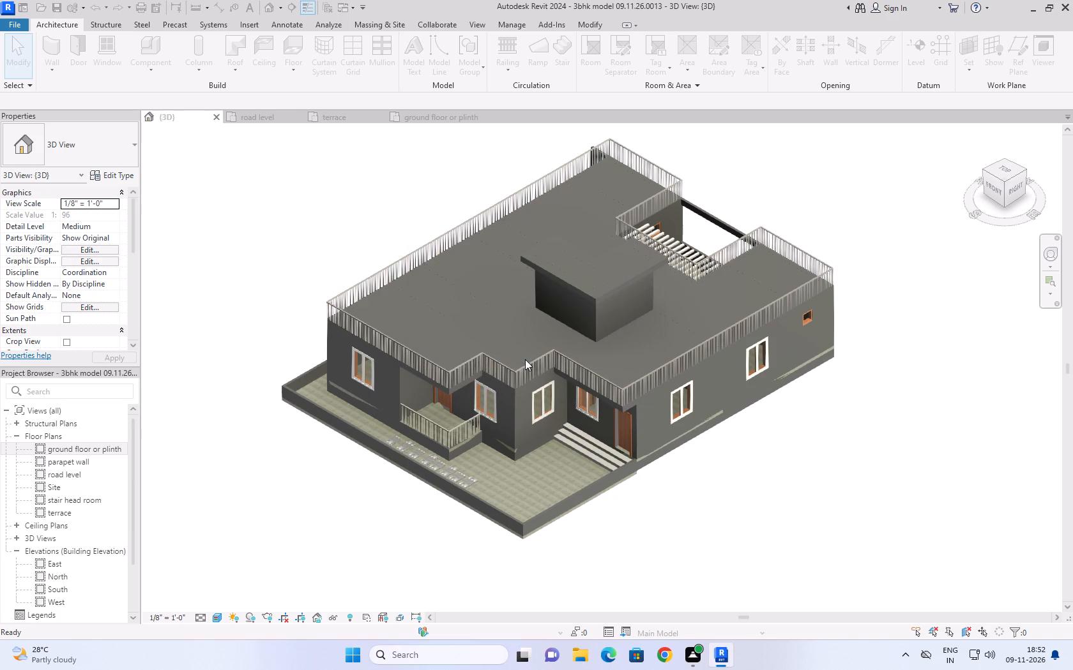
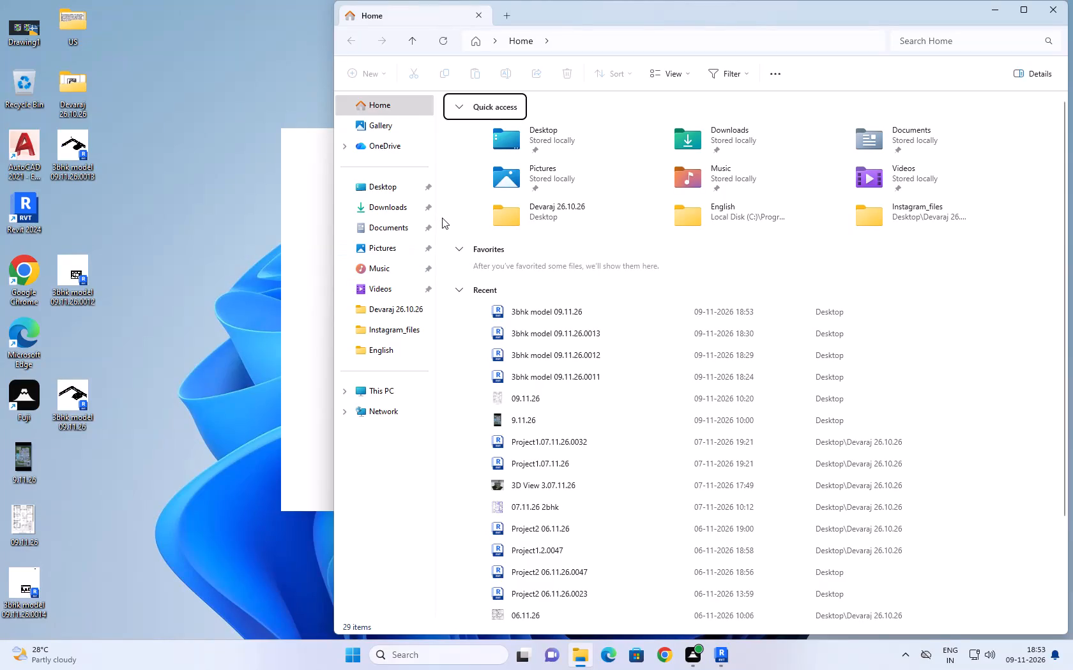
# Browse the Documents, Downloads and Desktop folders in File Explorer to check the project file.
pyautogui.doubleClick(397, 228)
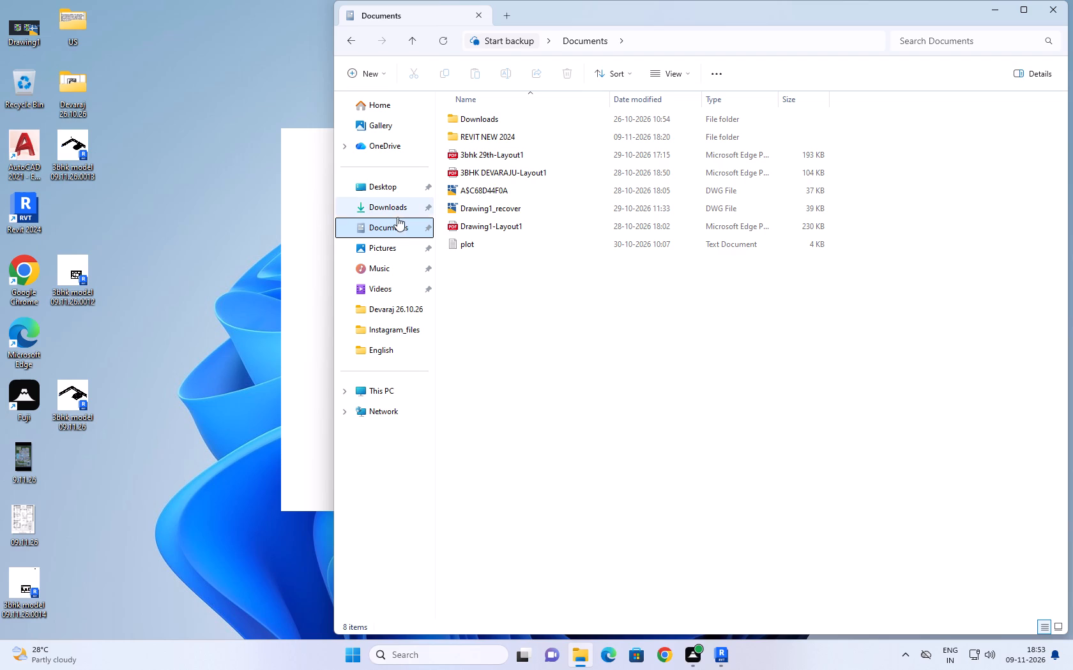
pyautogui.doubleClick(397, 214)
pyautogui.doubleClick(399, 183)
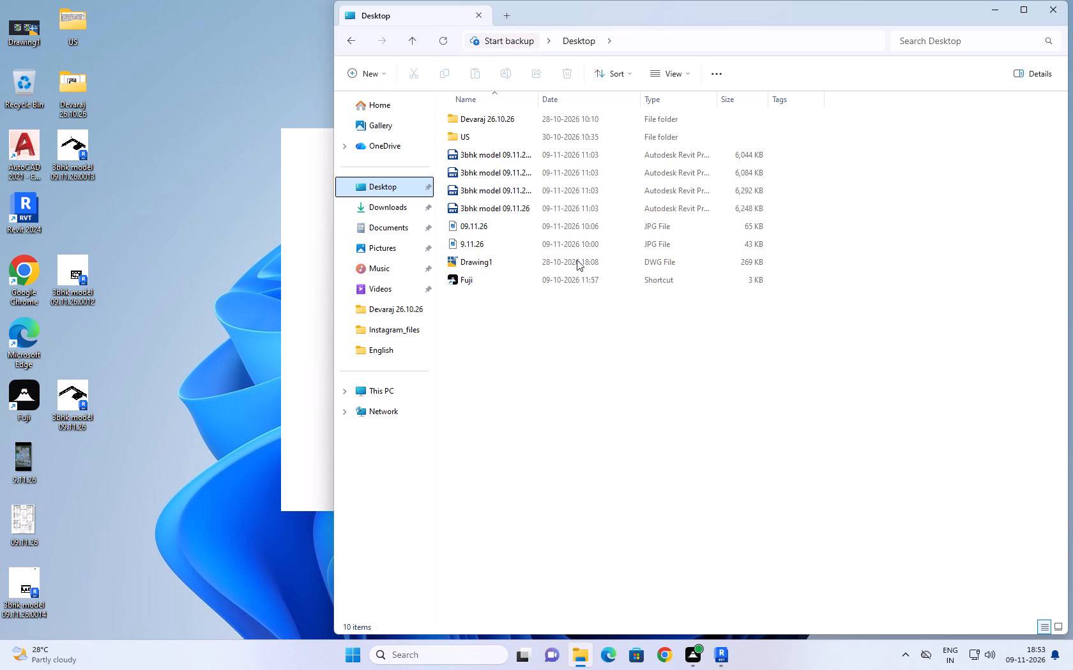
# Switch back to Revit and save the 3bhk model 09.11.26 project.
pyautogui.click(715, 646)
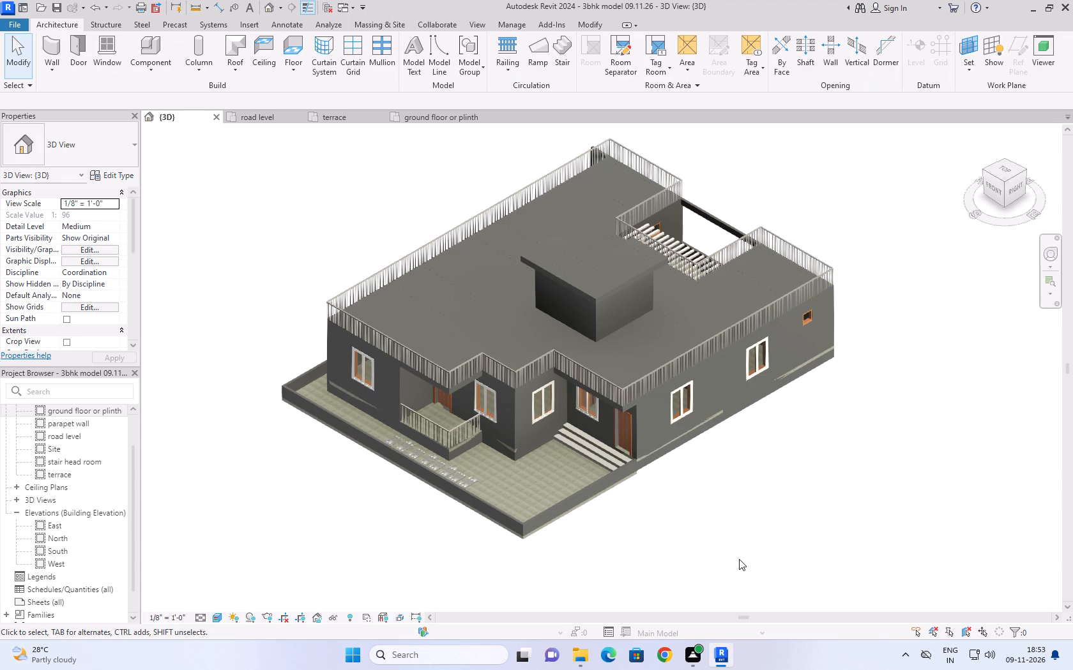
pyautogui.hotkey('ctrl', 's')
# Check the saved 3bhk model 09.11.26 file in the Desktop folder in File Explorer and return to Revit.
pyautogui.click(724, 651)
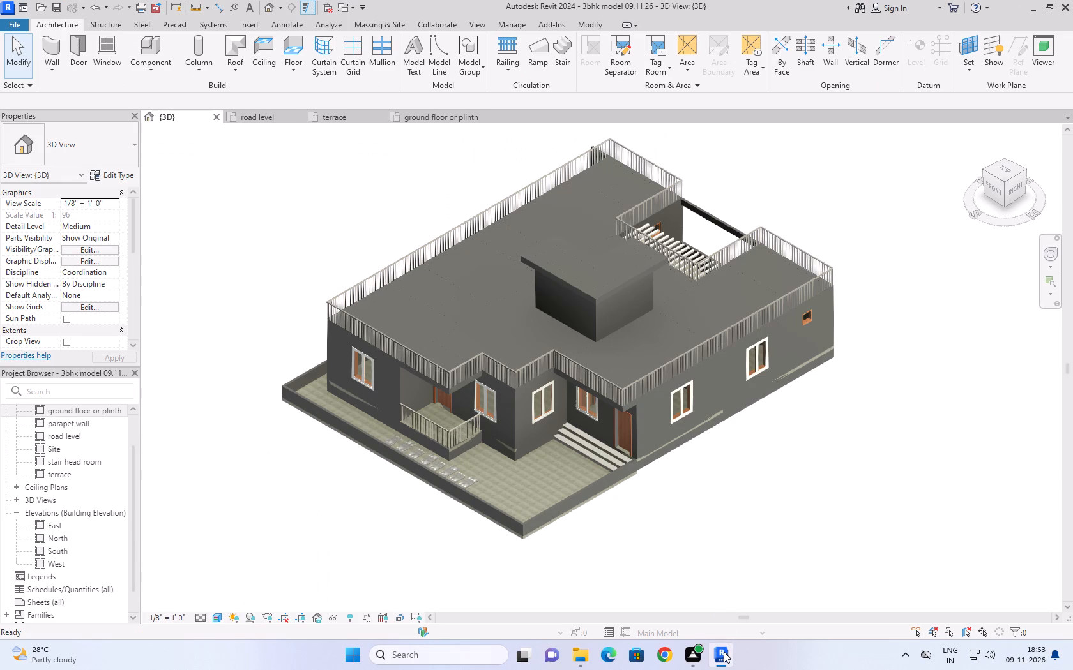
pyautogui.click(724, 651)
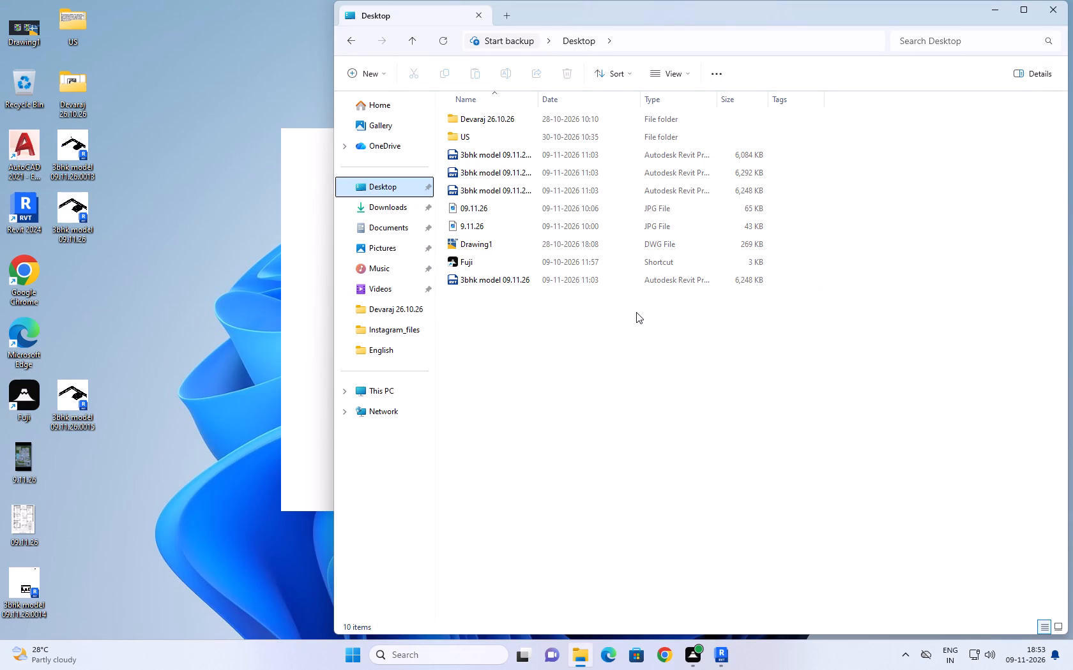
pyautogui.click(541, 287)
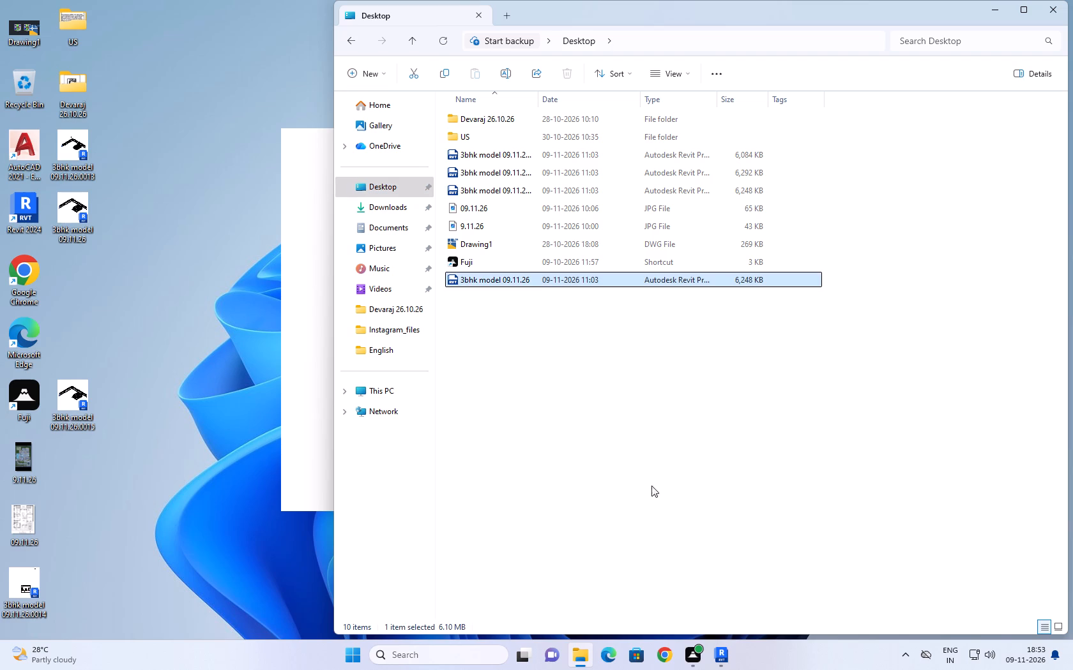
pyautogui.click(722, 651)
pyautogui.click(722, 651)
pyautogui.click(722, 651)
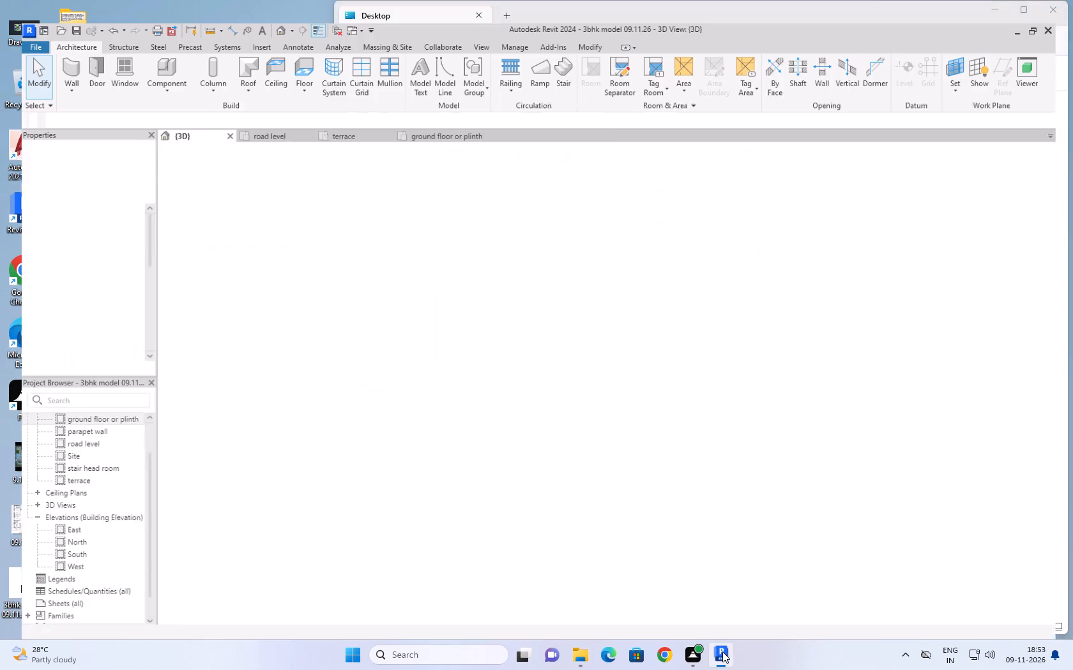
# Save the project again from the 3D view.
pyautogui.click(679, 532)
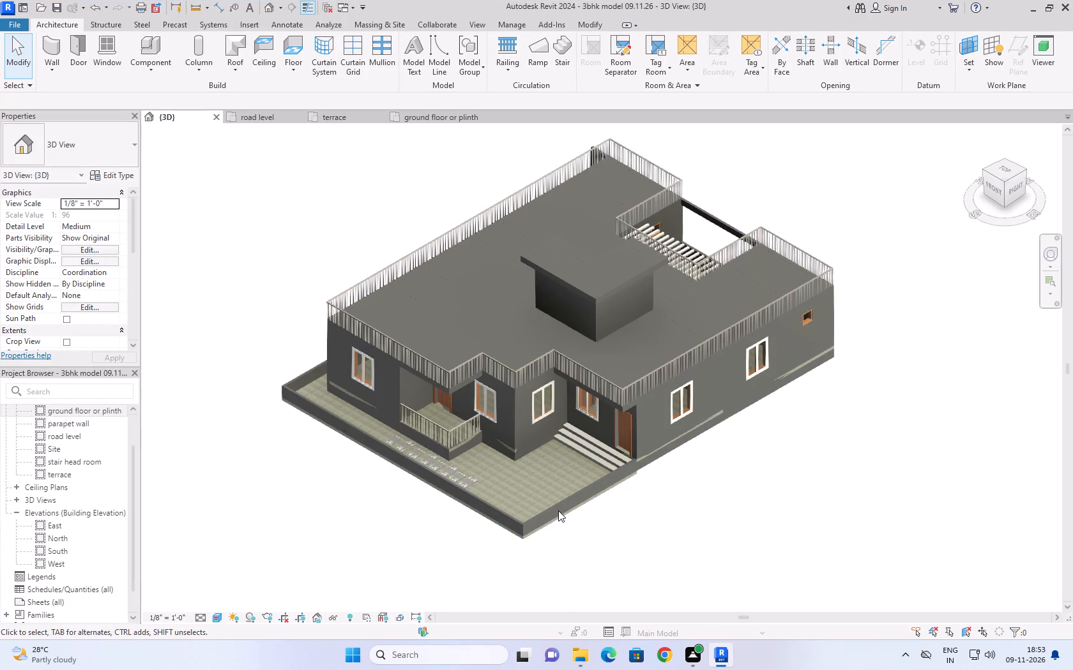
pyautogui.scroll(7, 446, 462)
pyautogui.middleClick(446, 462)
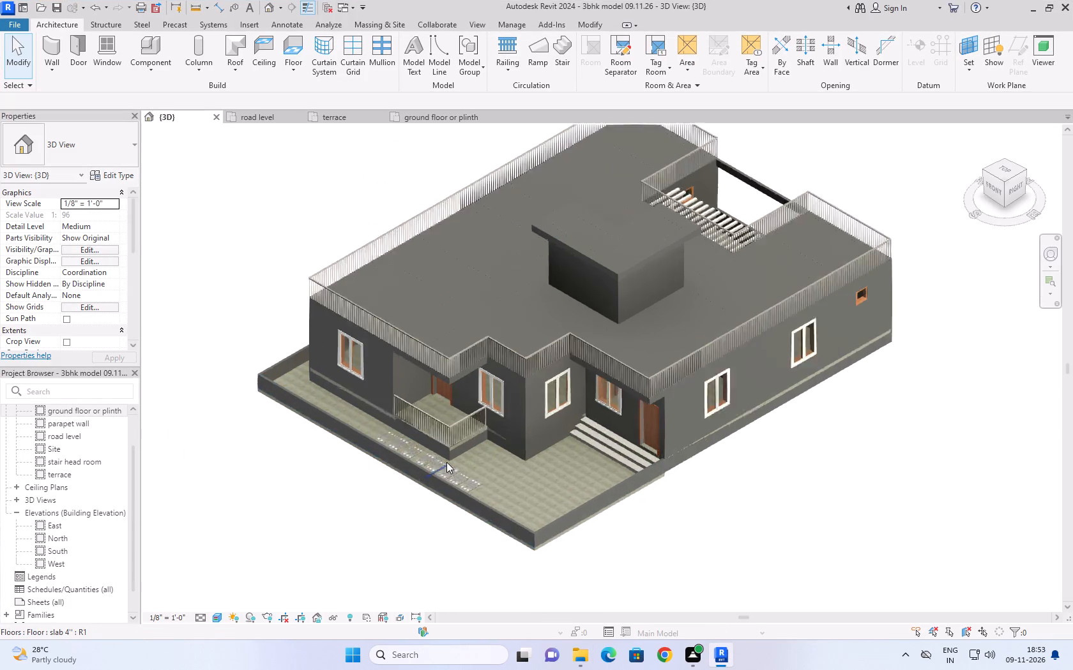
pyautogui.scroll(4, 446, 462)
pyautogui.scroll(-10, 471, 337)
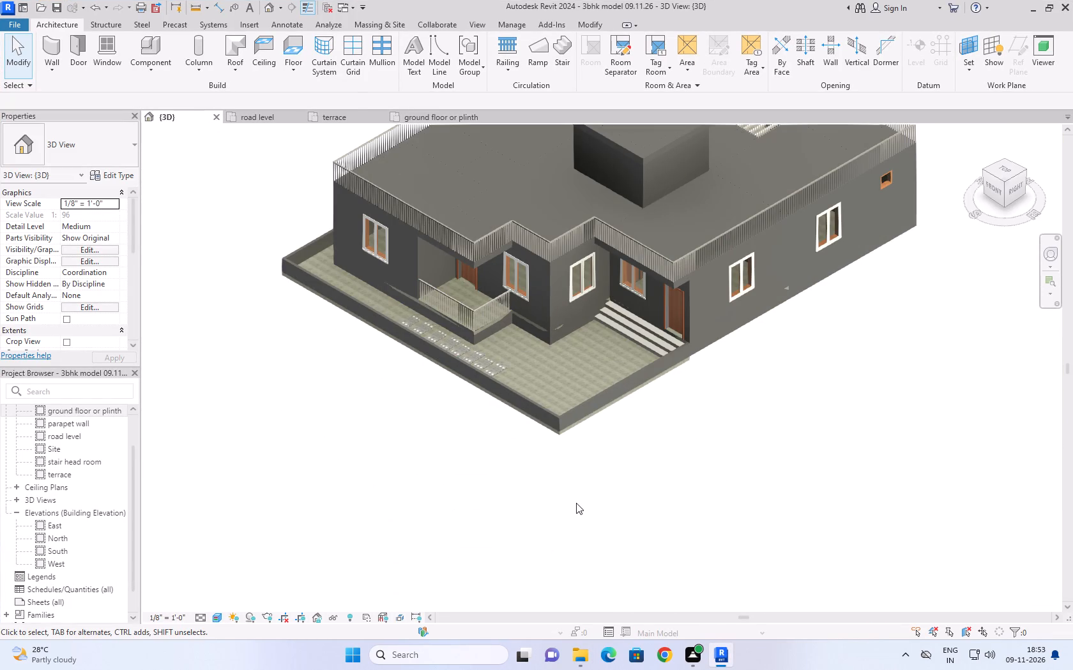
pyautogui.hotkey('ctrl', 's')
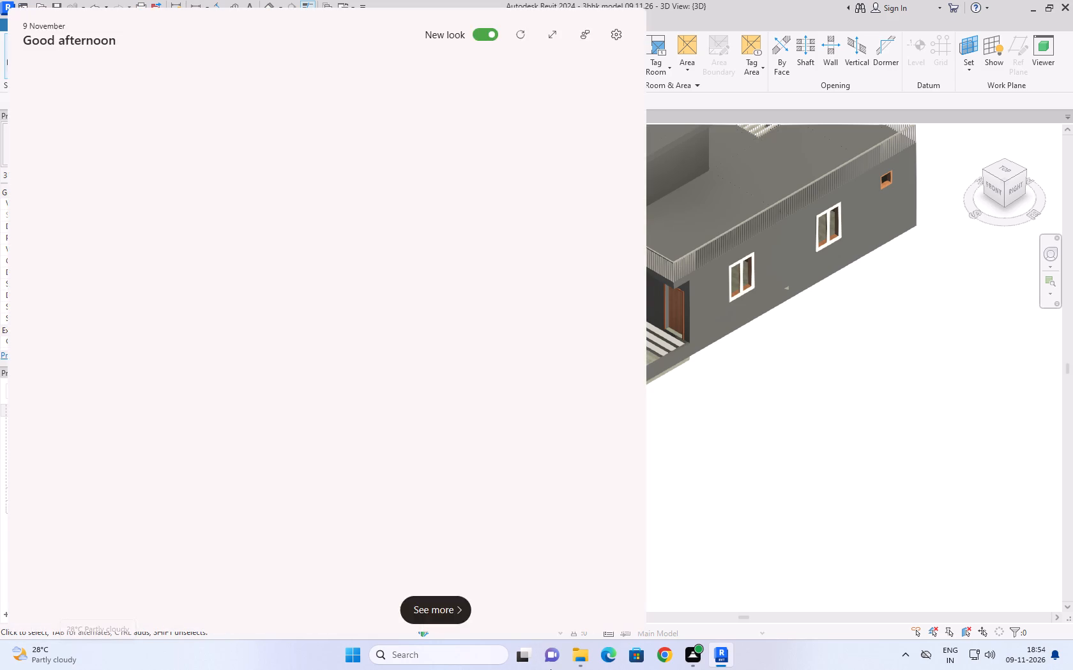
# Examine the stair head room walls and the surrounding terrace railing from several angles in the 3D view.
pyautogui.scroll(-4, 749, 417)
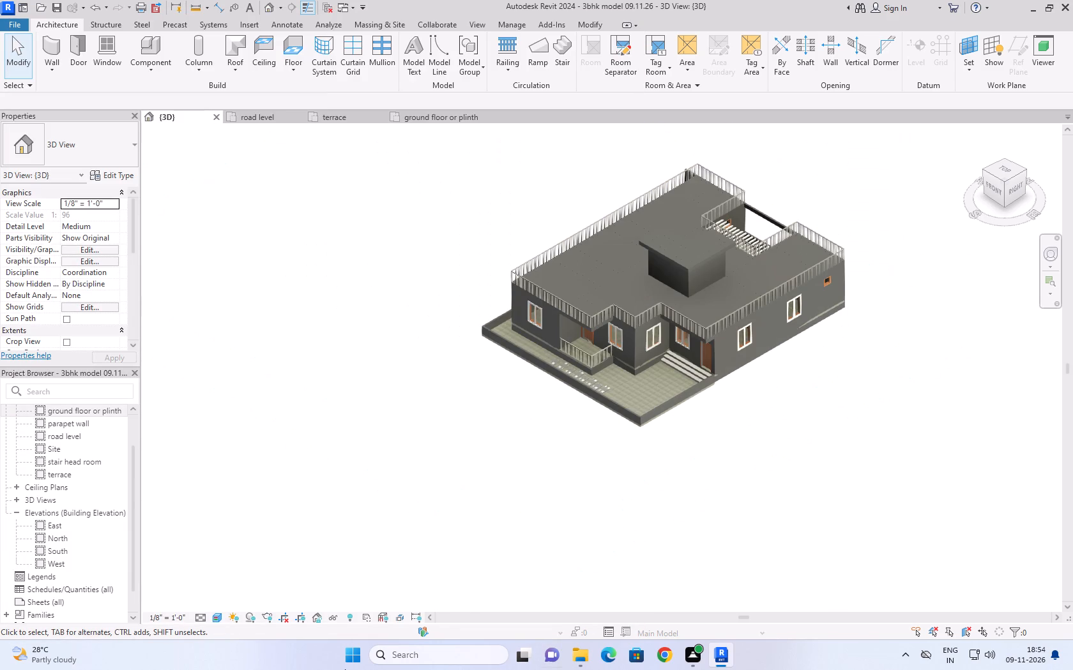
pyautogui.click(689, 284)
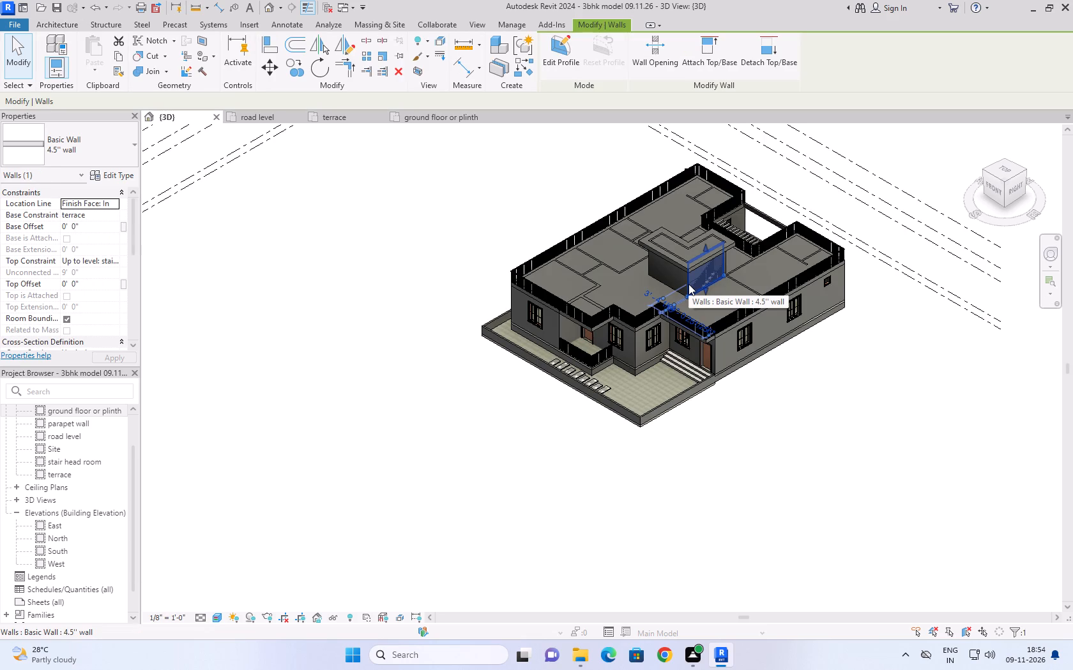
pyautogui.click(775, 486)
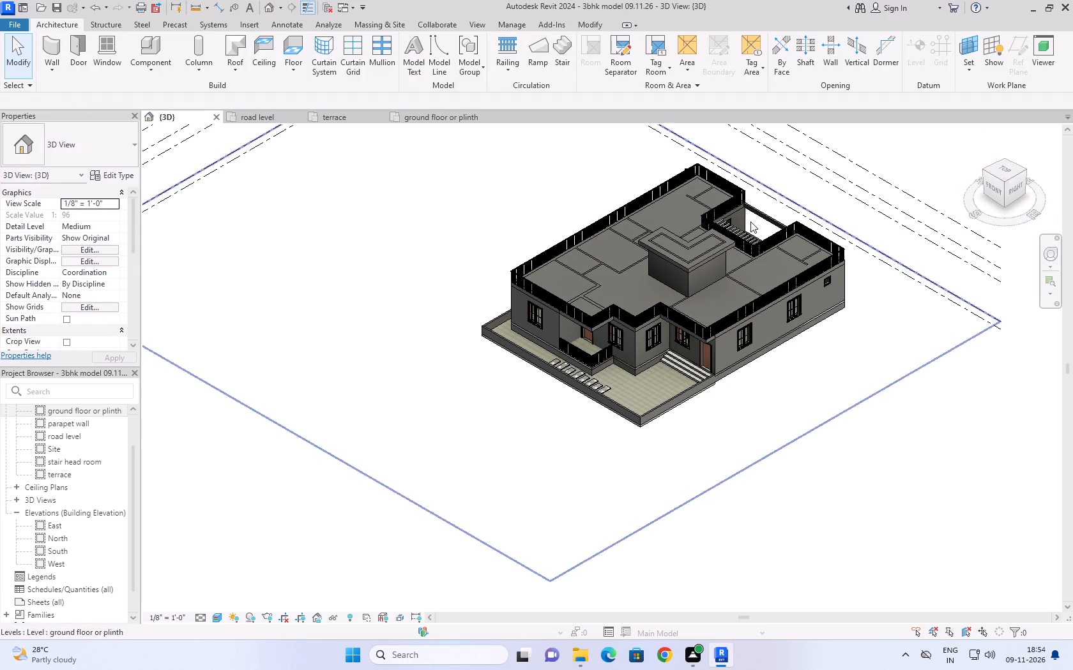
pyautogui.scroll(11, 691, 268)
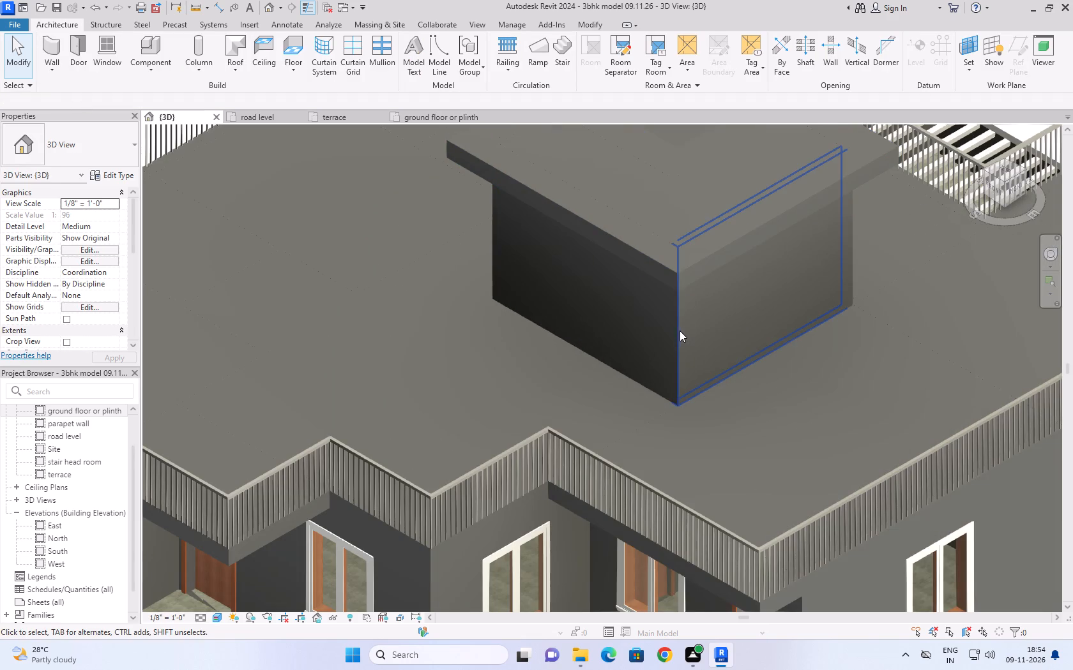
pyautogui.click(679, 332)
pyautogui.keyDown('shift'); pyautogui.moveTo(756, 304); pyautogui.dragTo(503, 227, button='middle'); pyautogui.keyUp('shift')
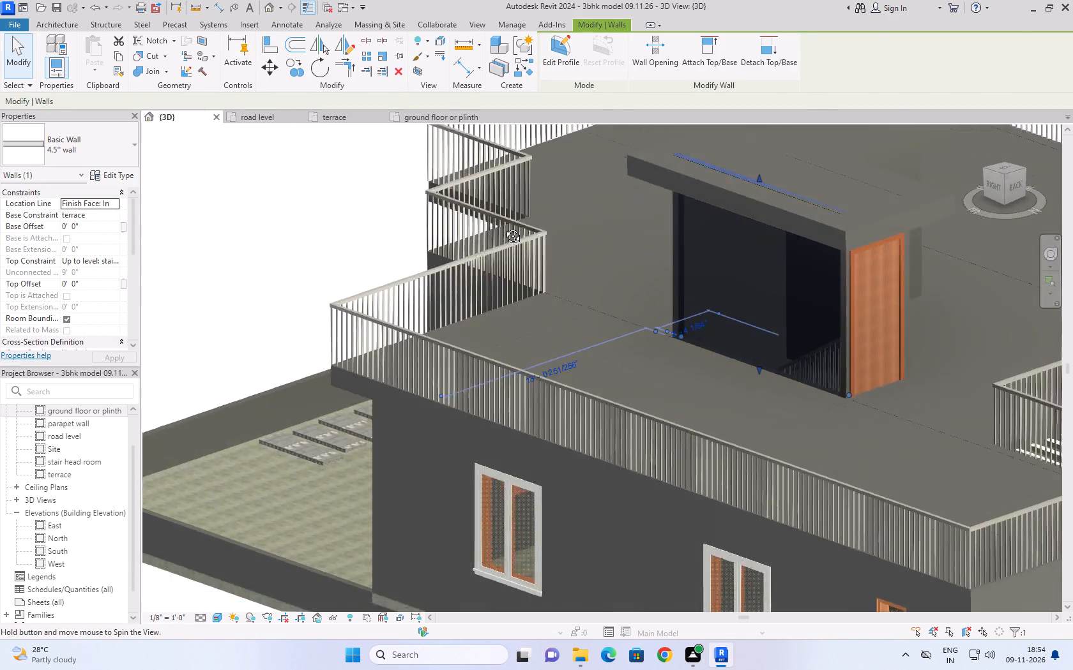
pyautogui.keyDown('shift'); pyautogui.moveTo(503, 227); pyautogui.dragTo(901, 394, button='middle'); pyautogui.keyUp('shift')
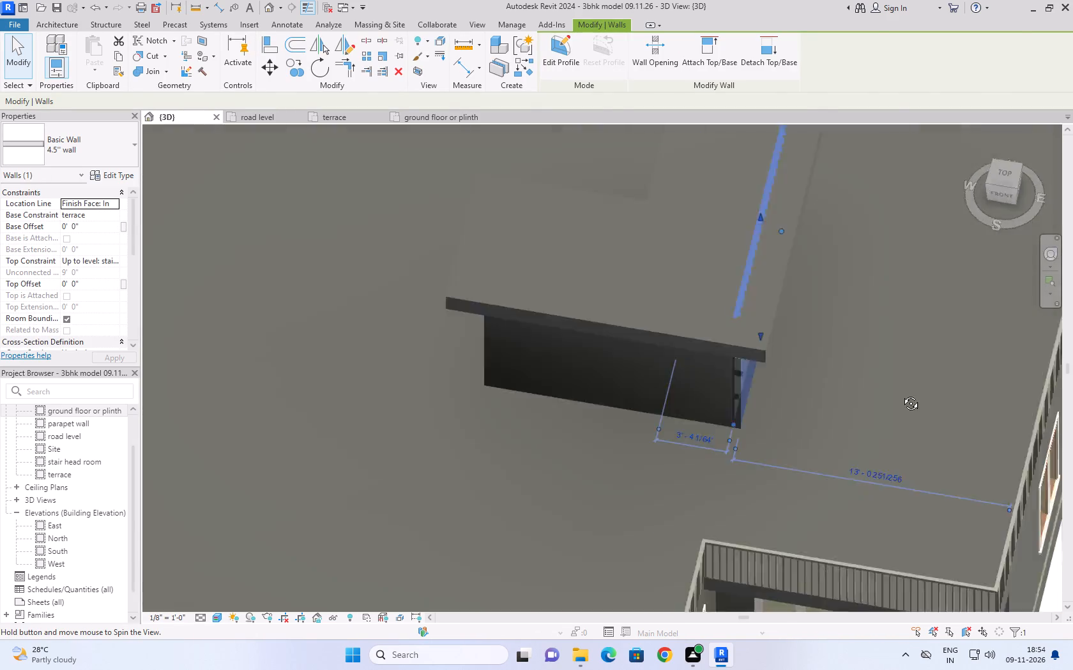
pyautogui.keyDown('shift'); pyautogui.moveTo(901, 394); pyautogui.dragTo(559, 334, button='middle'); pyautogui.keyUp('shift')
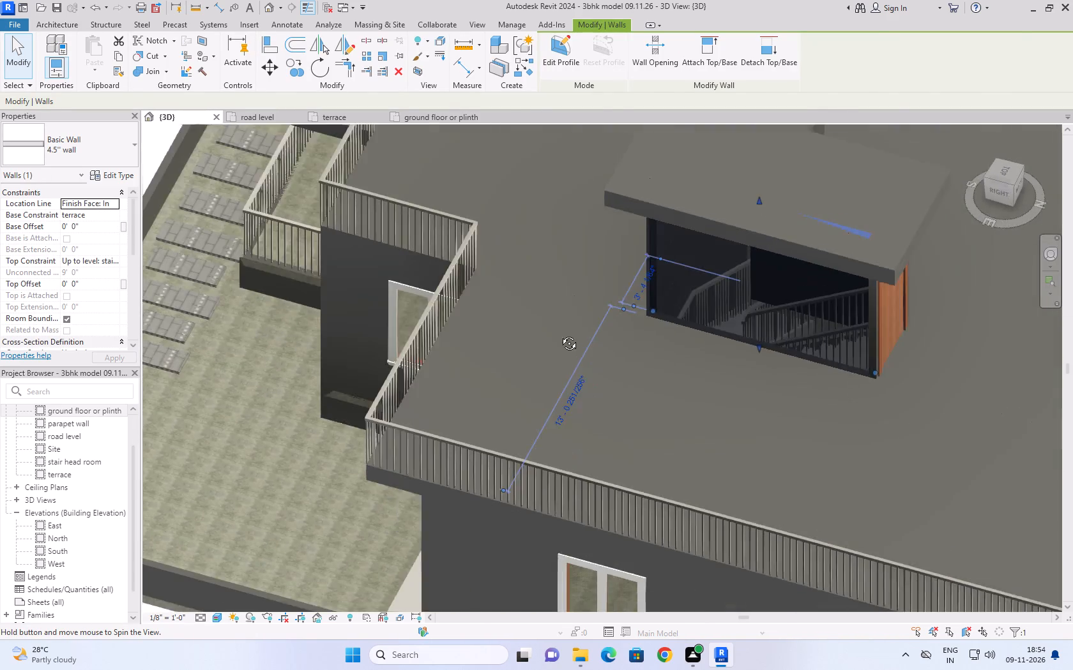
pyautogui.keyDown('shift'); pyautogui.moveTo(559, 334); pyautogui.dragTo(704, 253, button='middle'); pyautogui.keyUp('shift')
pyautogui.scroll(-9, 704, 252)
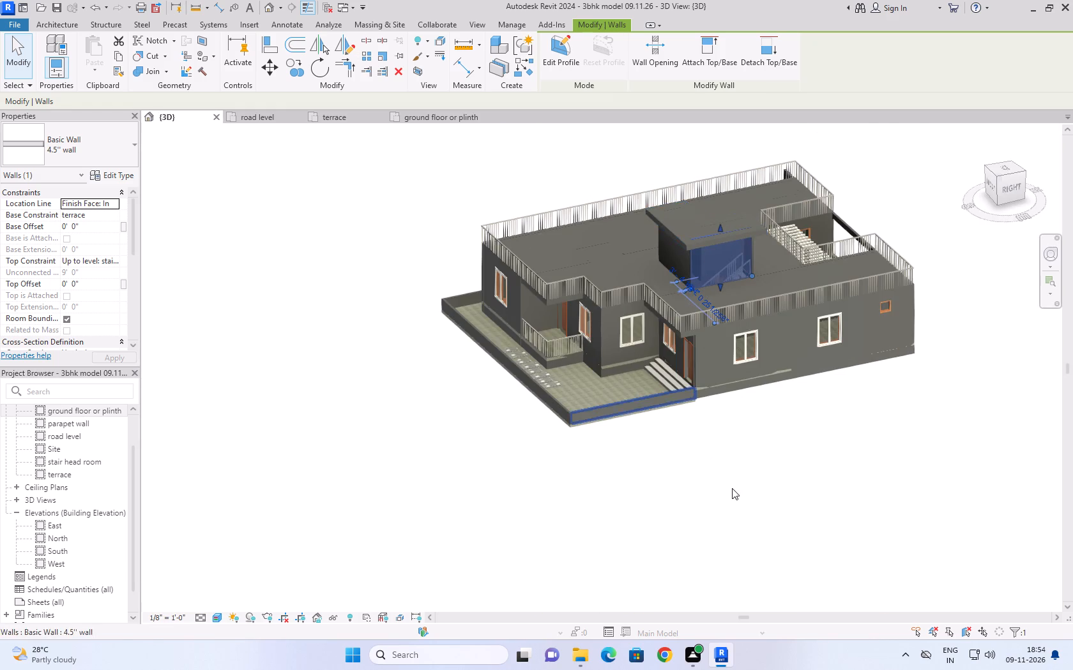
pyautogui.click(732, 488)
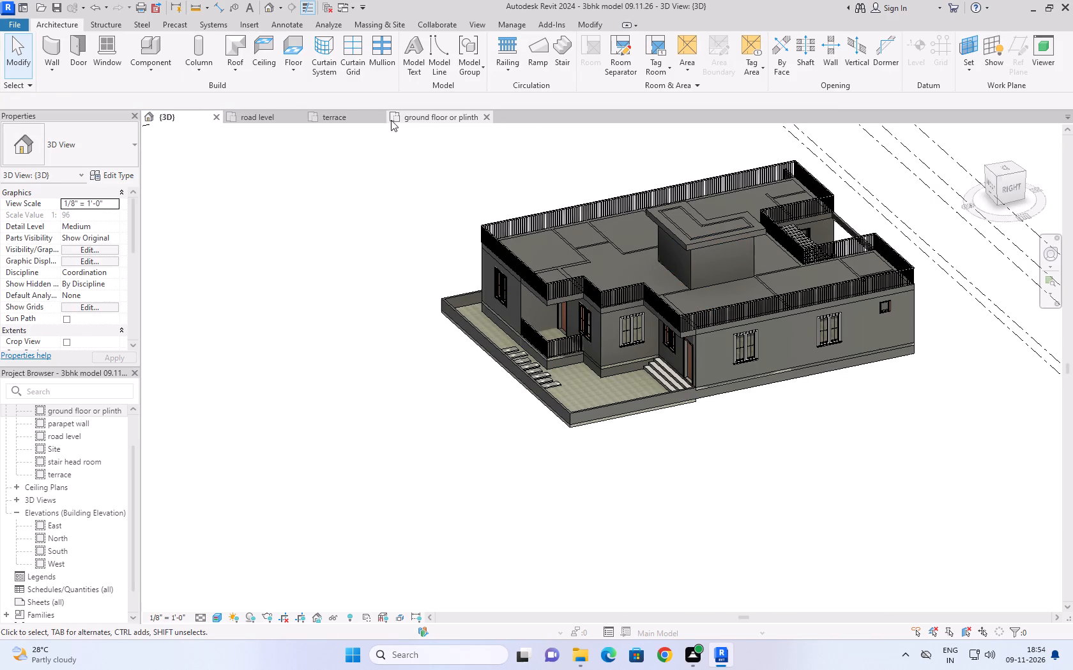
# Open the ground floor or plinth floor plan with the whole house plan in view.
pyautogui.click(422, 119)
pyautogui.scroll(-5, 726, 398)
pyautogui.moveTo(747, 341); pyautogui.dragTo(717, 354, button='middle')
pyautogui.scroll(1, 747, 341)
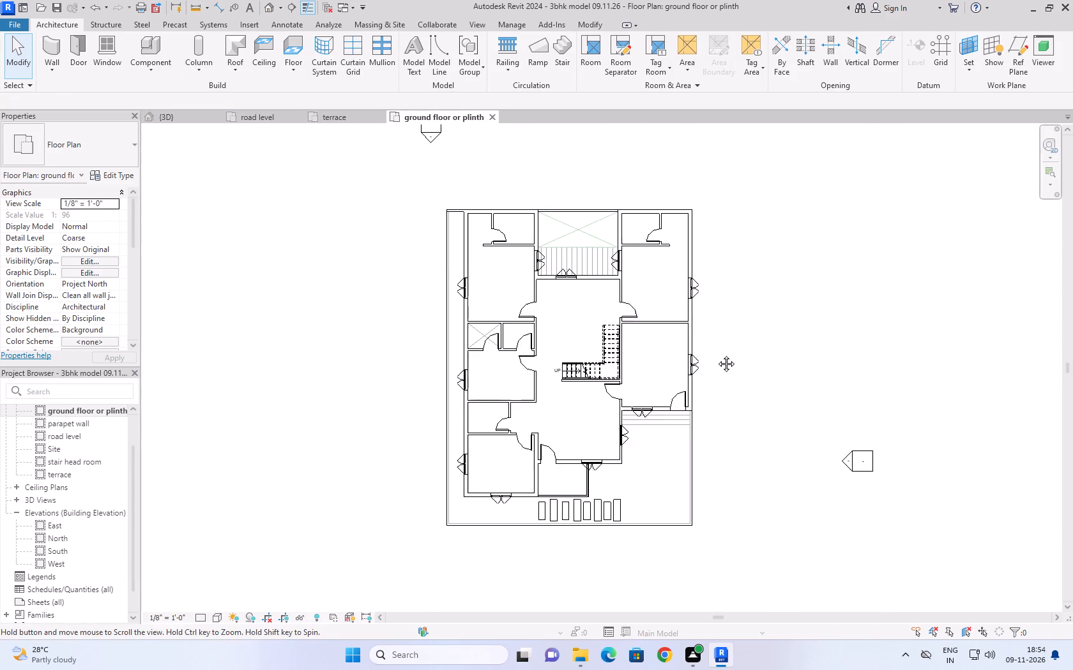
pyautogui.moveTo(717, 354); pyautogui.dragTo(701, 362, button='middle')
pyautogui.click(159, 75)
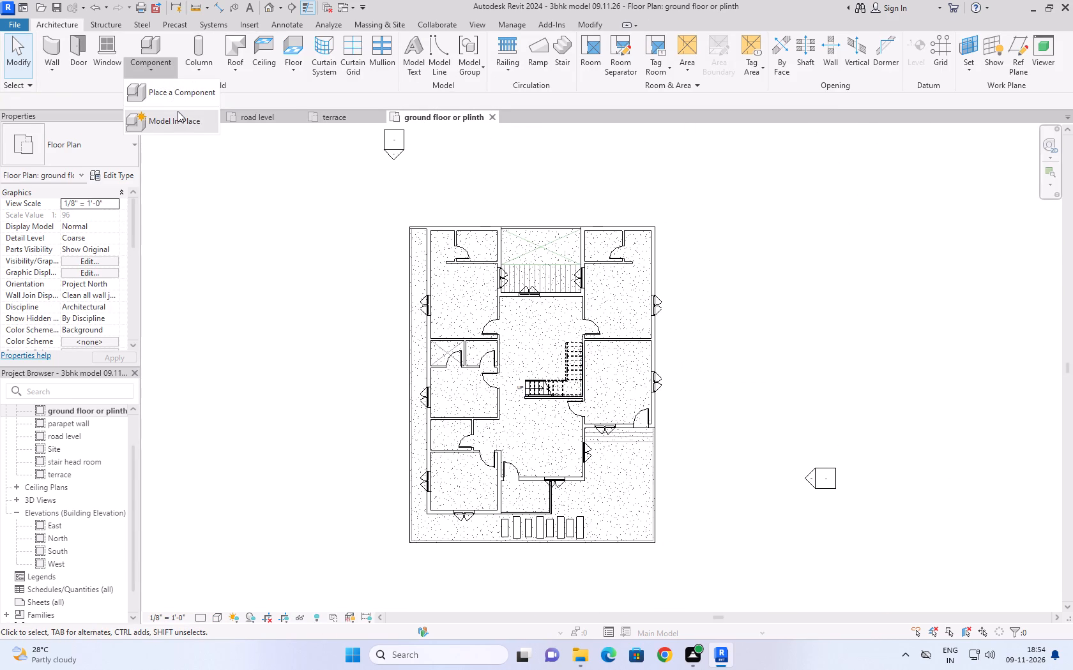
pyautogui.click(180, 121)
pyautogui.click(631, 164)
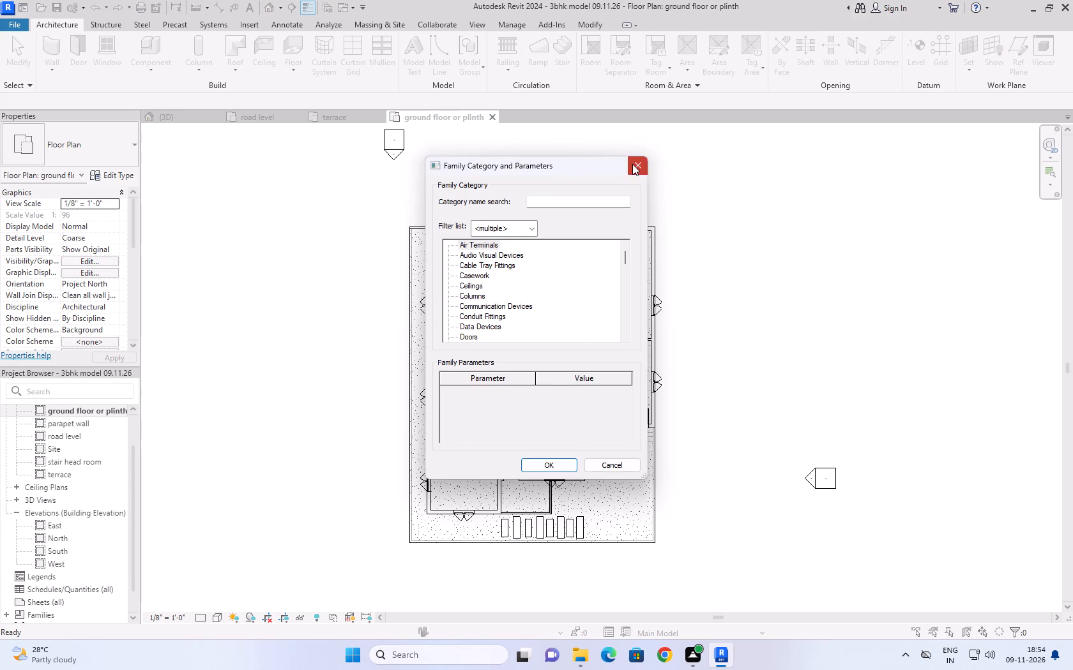
# Load the Sink Vanity-Square family from the Sinks folder for placing as a component.
pyautogui.click(155, 69)
pyautogui.click(171, 94)
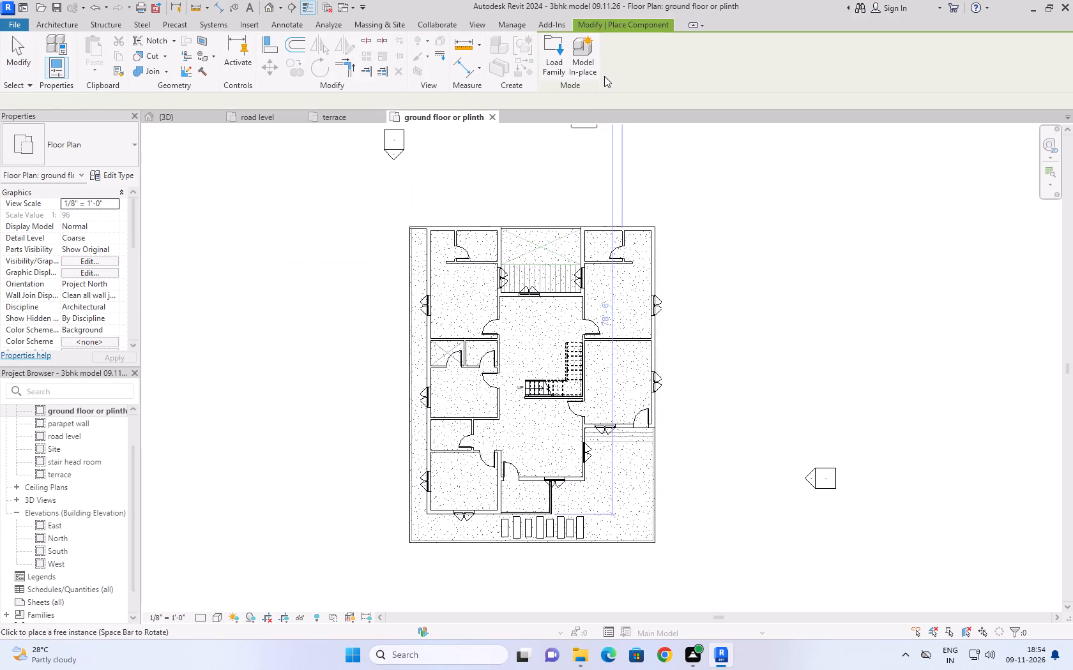
pyautogui.click(557, 60)
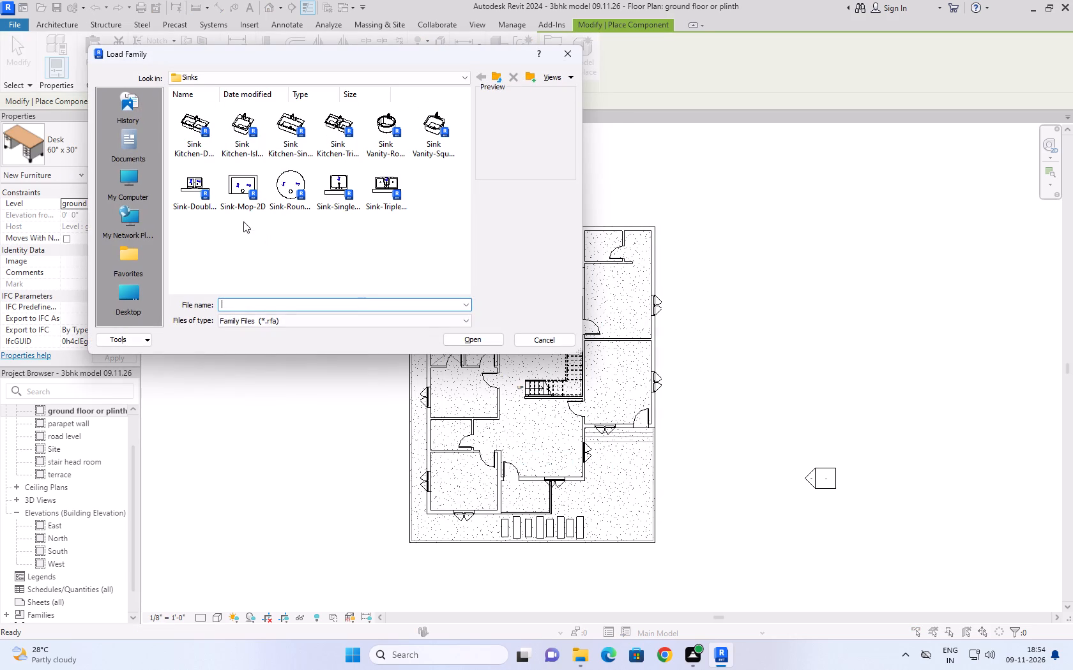
pyautogui.click(440, 117)
pyautogui.click(468, 339)
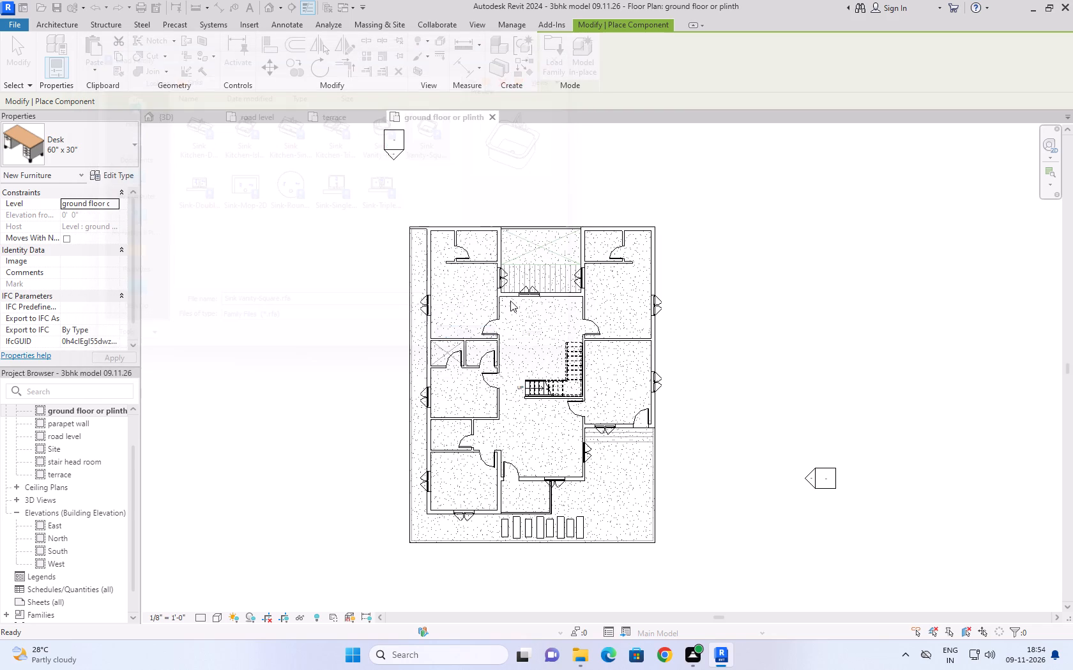
# Place a 20" x 18" Sink Vanity-Square in the north-west bathroom, where the north wall meets the door-side partition.
pyautogui.scroll(9, 441, 235)
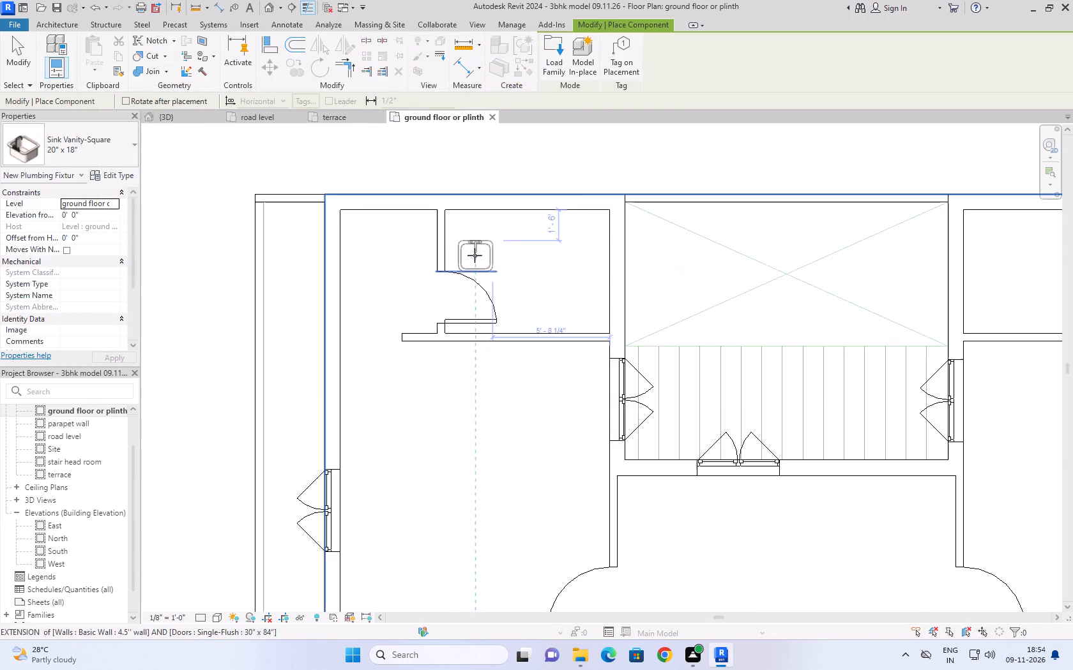
pyautogui.scroll(6, 475, 255)
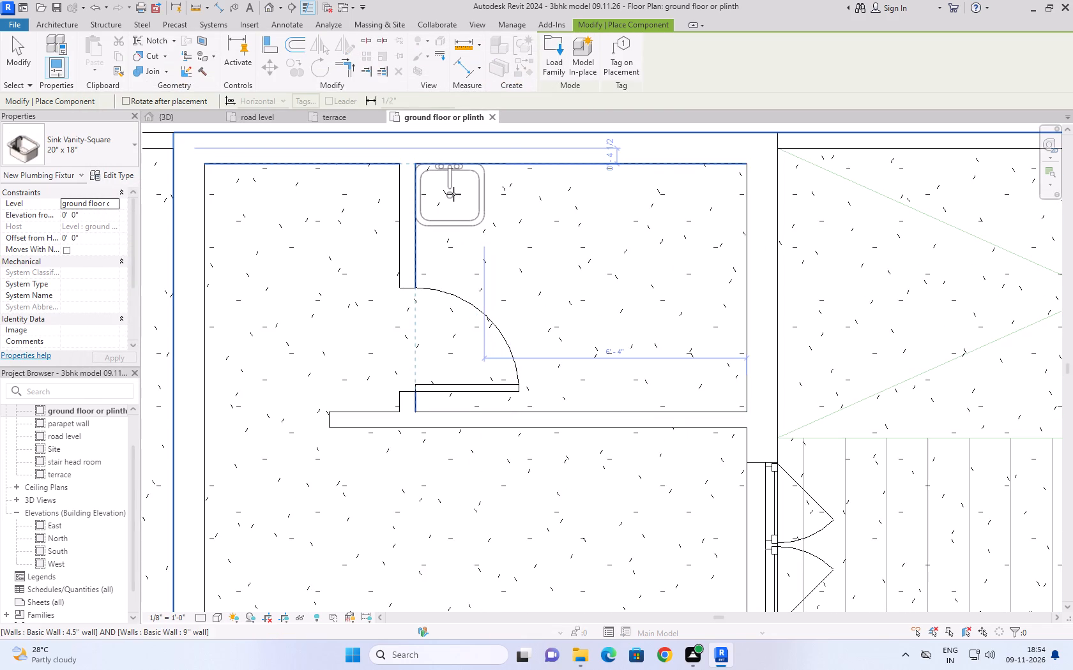
pyautogui.click(453, 194)
# Place another 20" x 18" Sink Vanity-Square in the north-east bathroom, where the north wall meets the door-side partition.
pyautogui.scroll(-12, 447, 283)
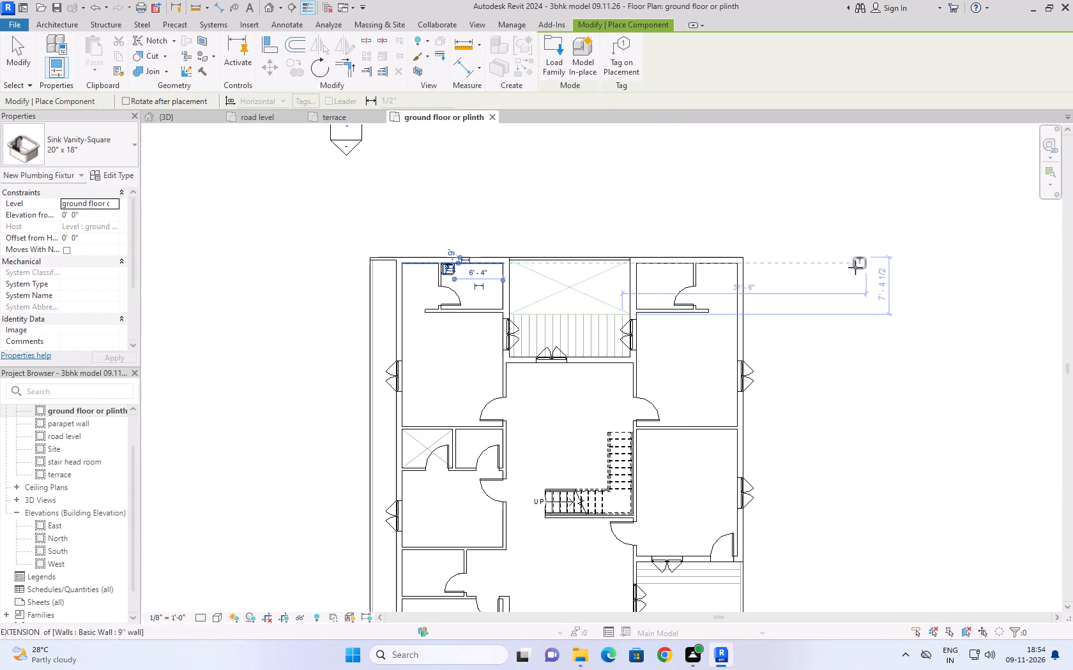
pyautogui.scroll(3, 855, 267)
pyautogui.scroll(4, 586, 269)
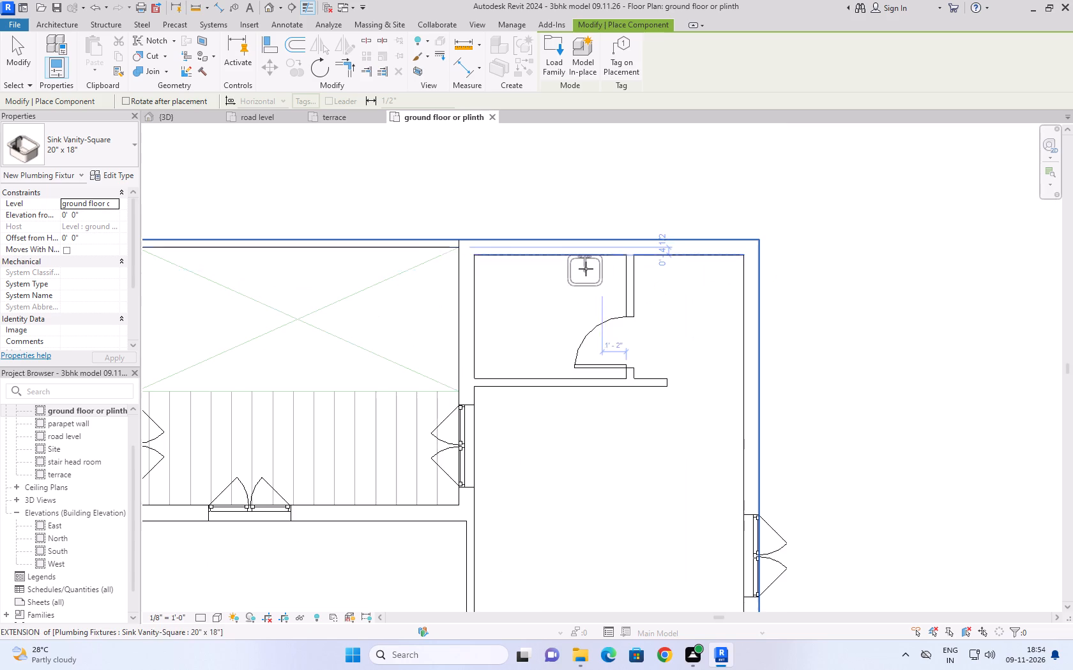
pyautogui.scroll(4, 586, 269)
pyautogui.click(630, 270)
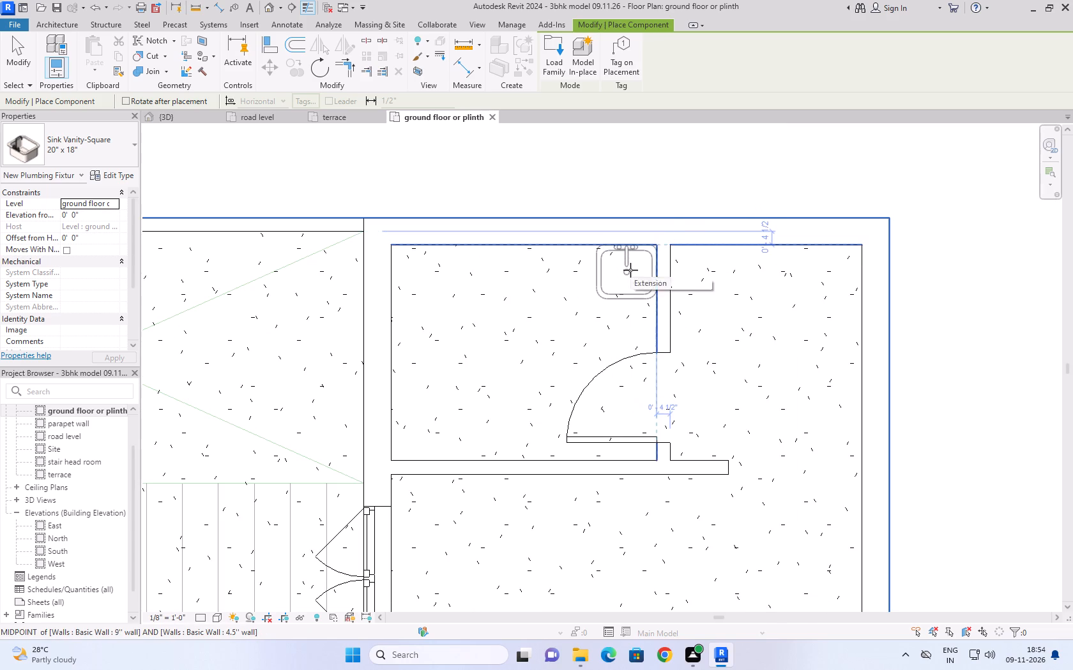
# Place a third 20" x 18" Sink Vanity-Square in the south-west bathroom, in the corner of its north and east walls.
pyautogui.scroll(-9, 726, 278)
pyautogui.scroll(-5, 621, 288)
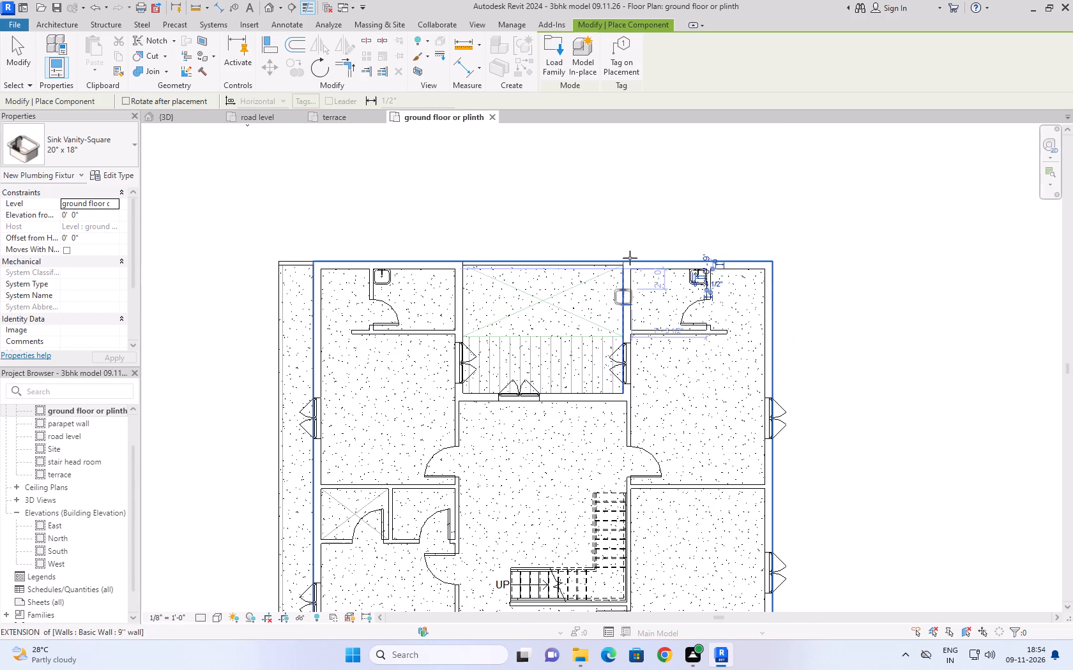
pyautogui.scroll(9, 484, 491)
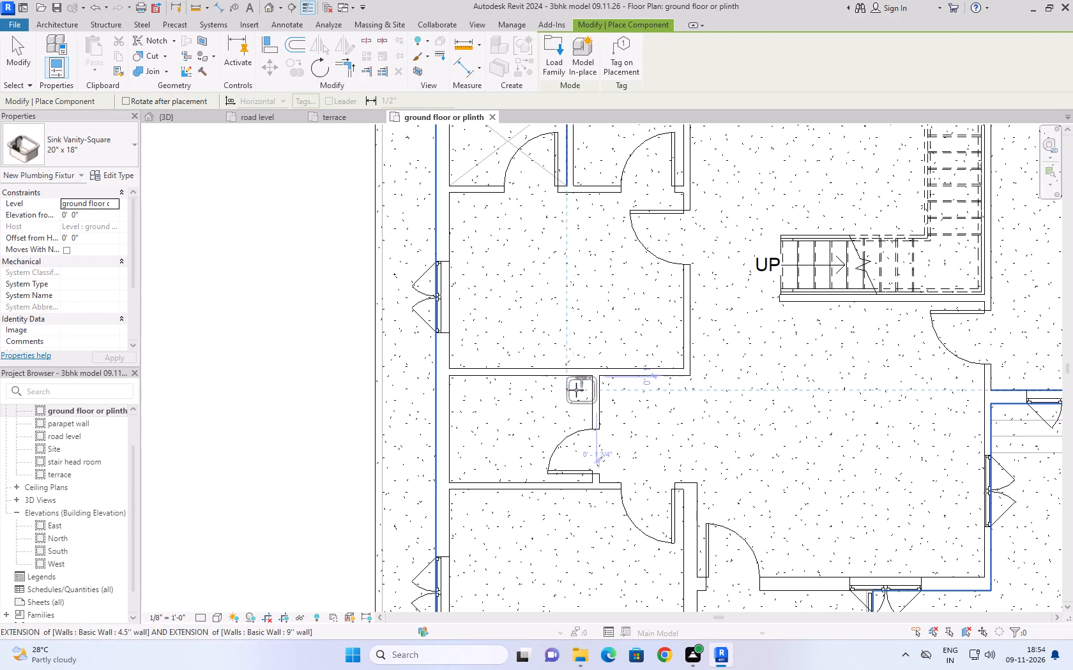
pyautogui.scroll(6, 579, 391)
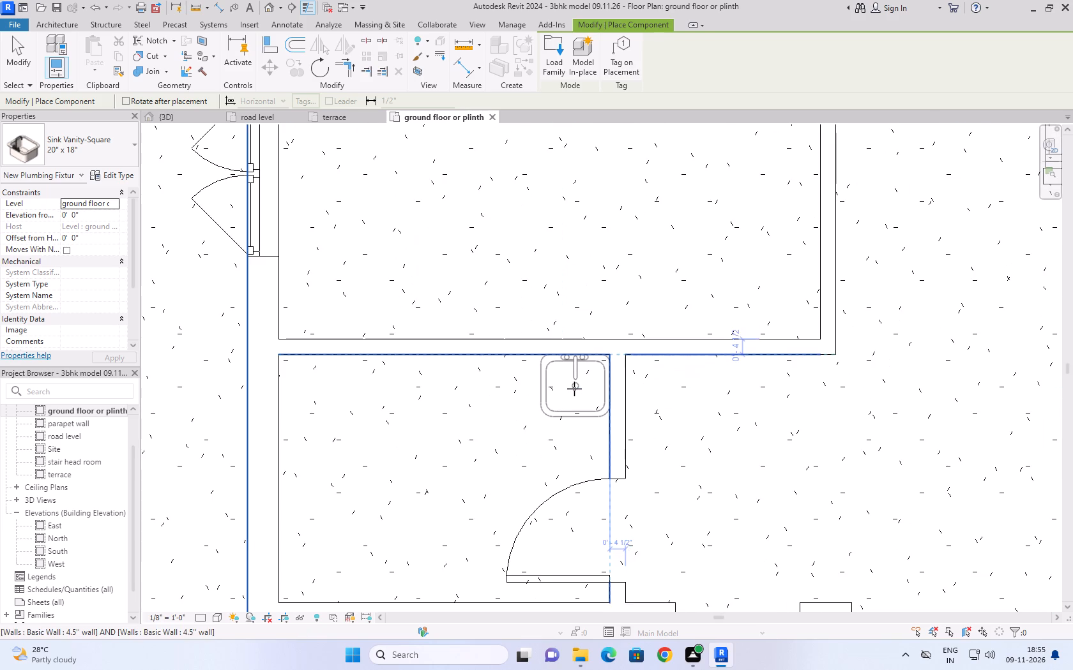
pyautogui.click(574, 389)
pyautogui.scroll(-14, 715, 418)
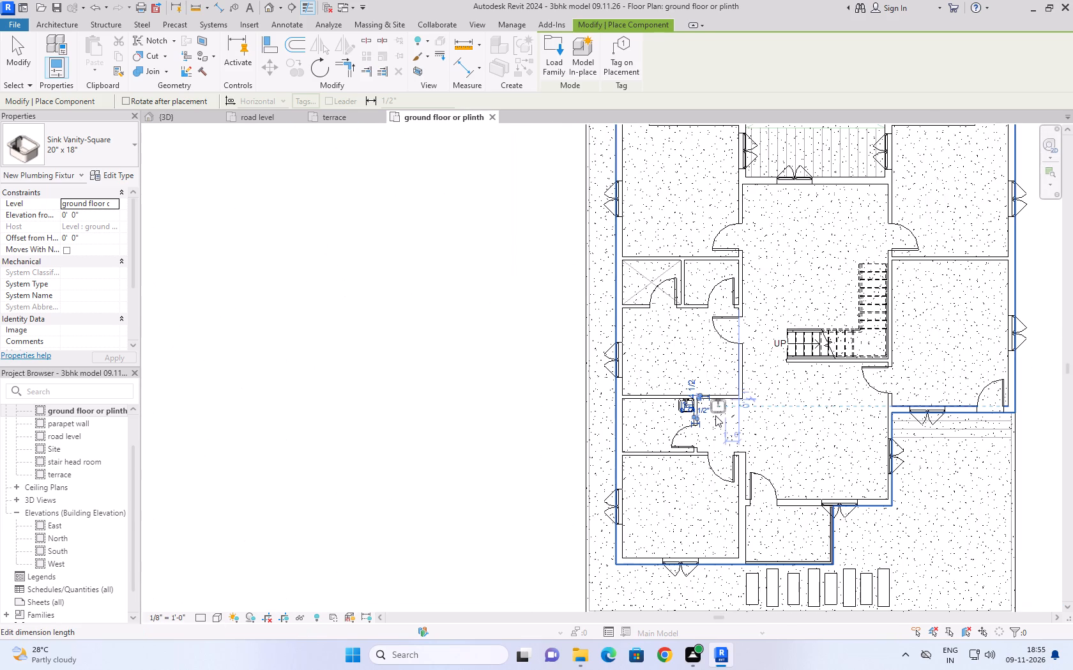
# Load the Toilet-Domestic-3D family from the Water Closets folder for placing as a component.
pyautogui.moveTo(715, 416); pyautogui.dragTo(503, 477, button='middle')
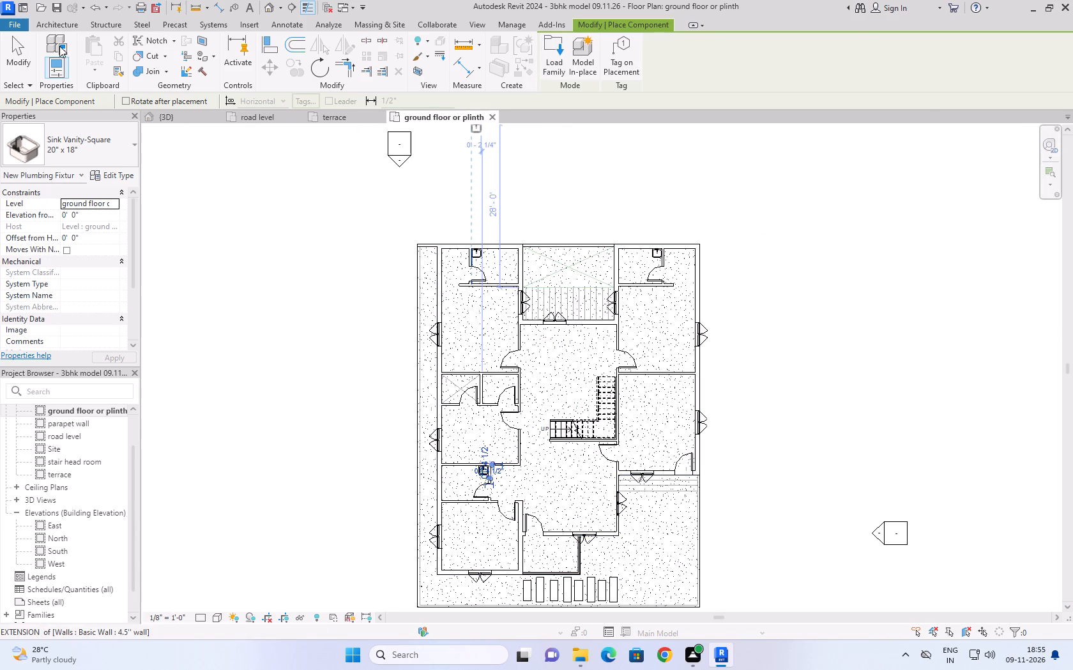
pyautogui.click(32, 48)
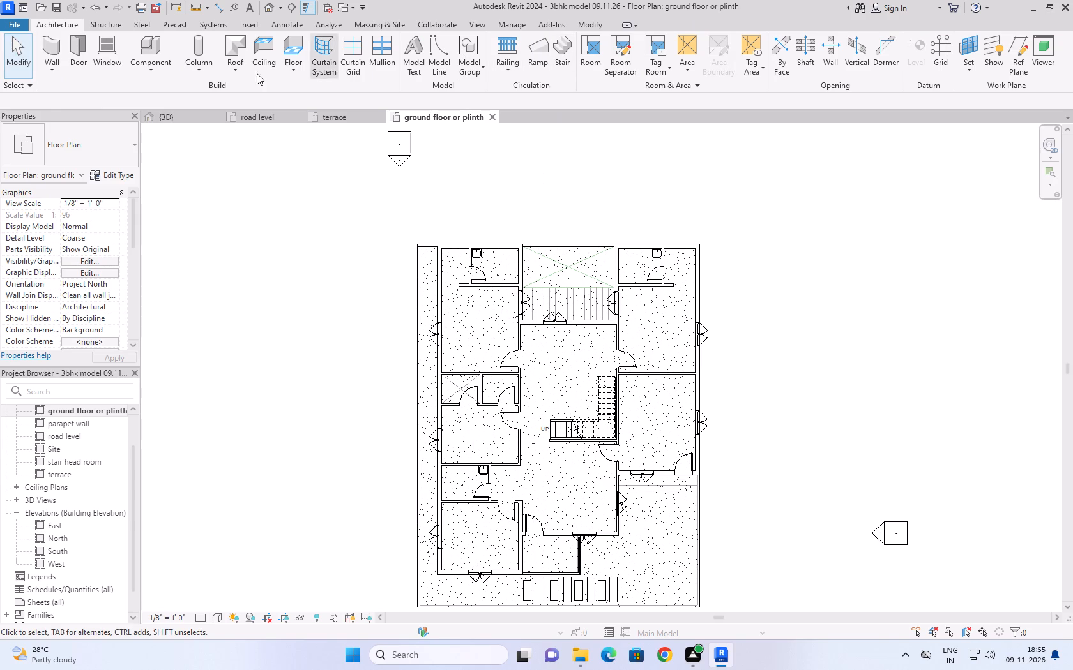
pyautogui.click(172, 74)
pyautogui.click(179, 85)
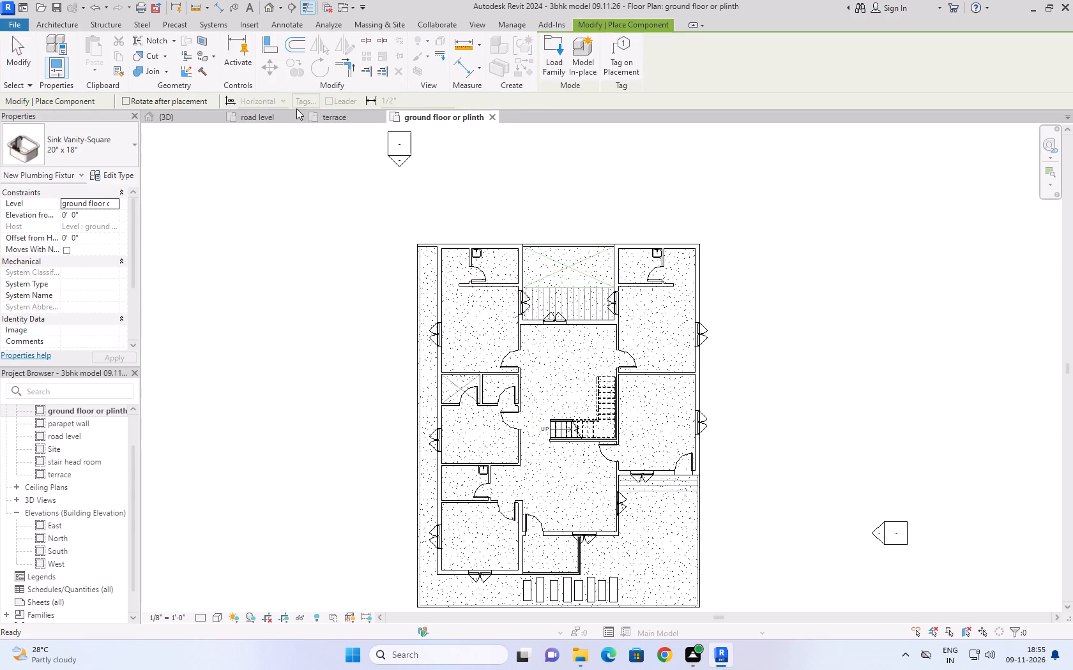
pyautogui.click(556, 61)
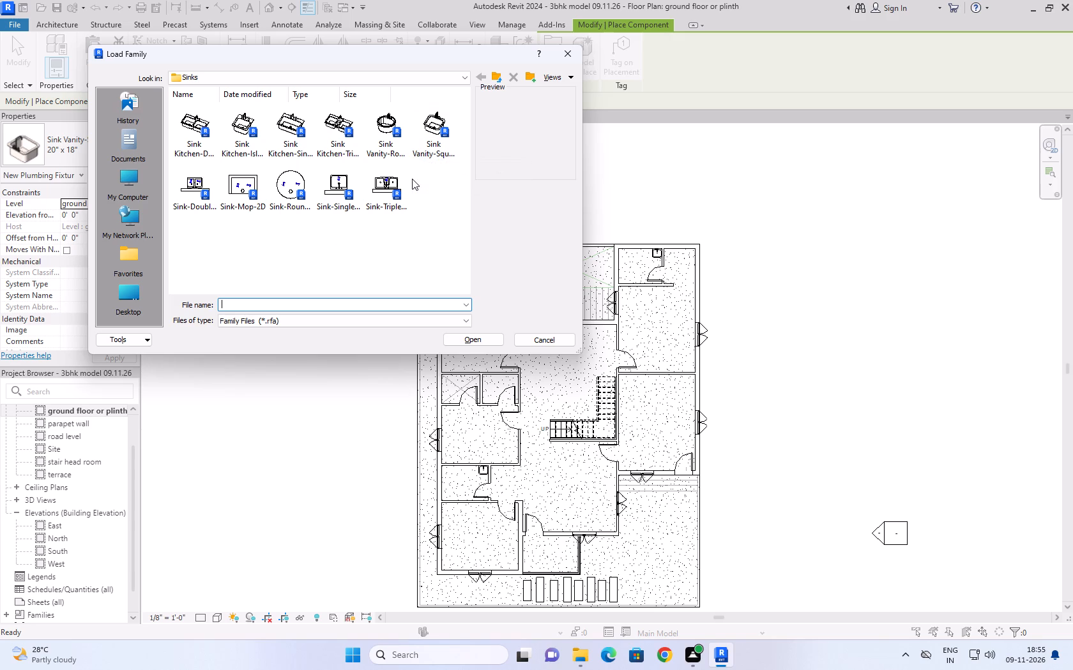
pyautogui.click(493, 77)
pyautogui.doubleClick(206, 184)
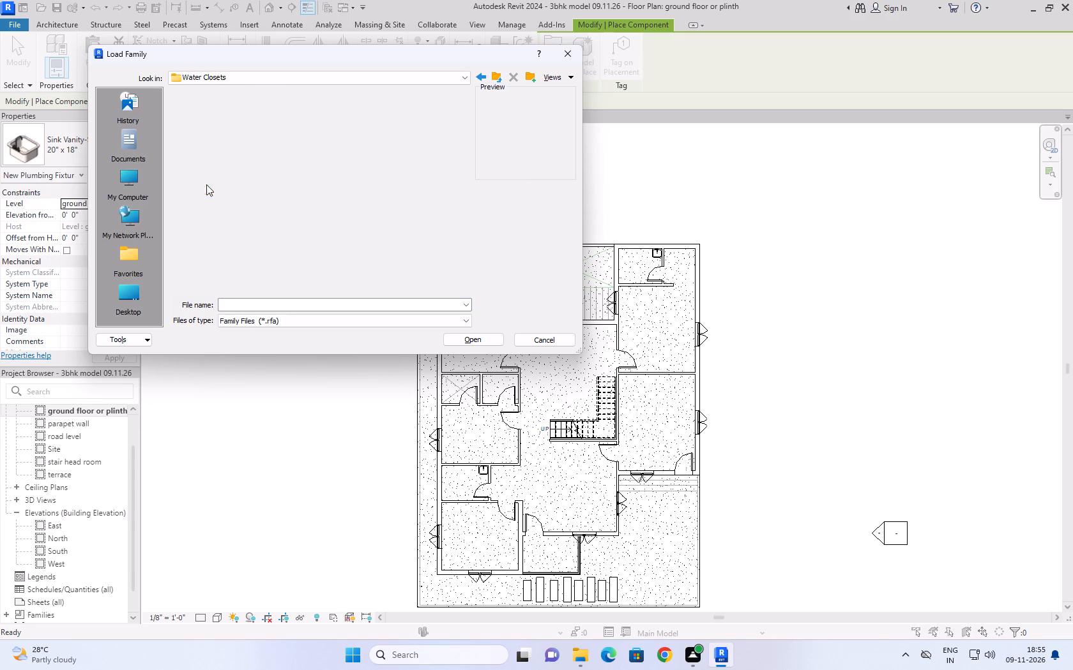
pyautogui.click(342, 129)
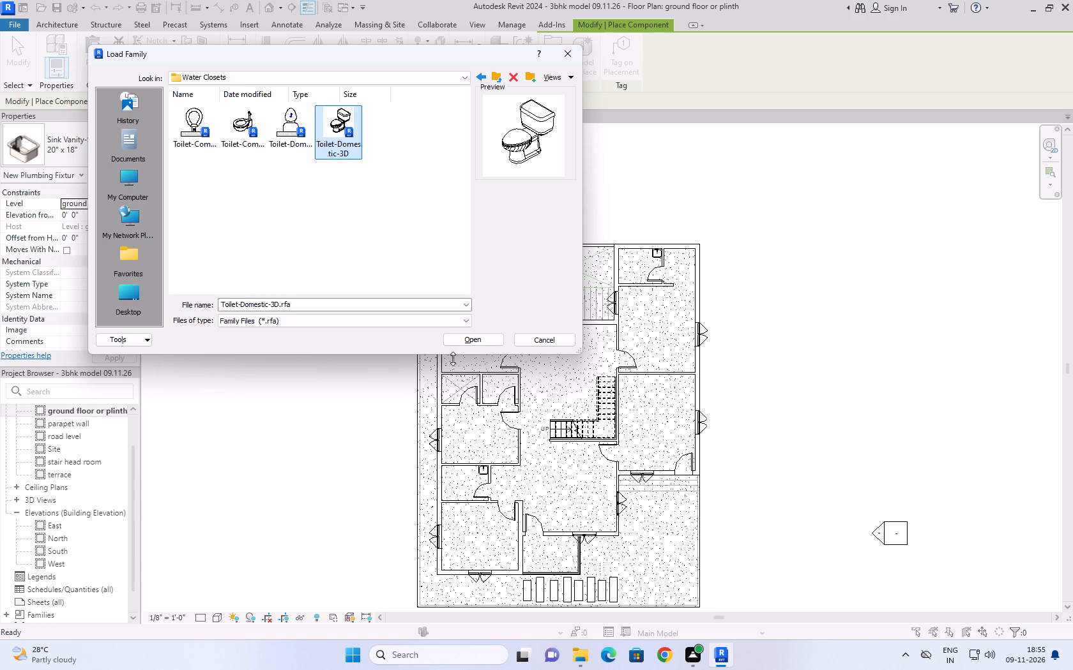
pyautogui.click(460, 338)
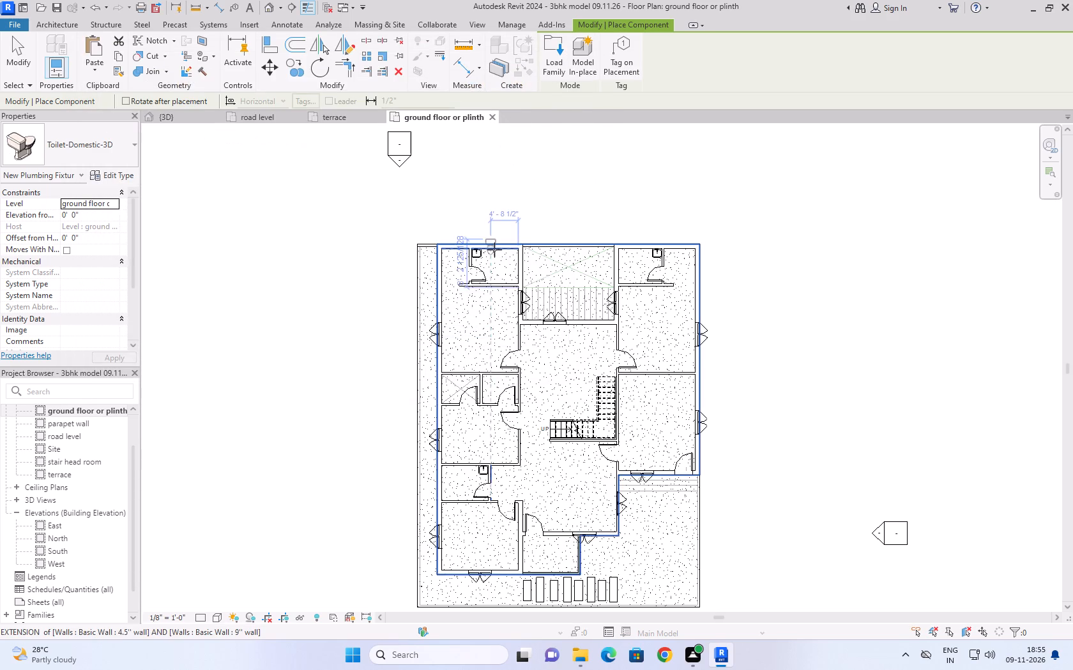
# Place a Toilet-Domestic-3D against the north wall of the north-west bathroom beside the sink, about 4' 6" from the east wall.
pyautogui.scroll(11, 494, 249)
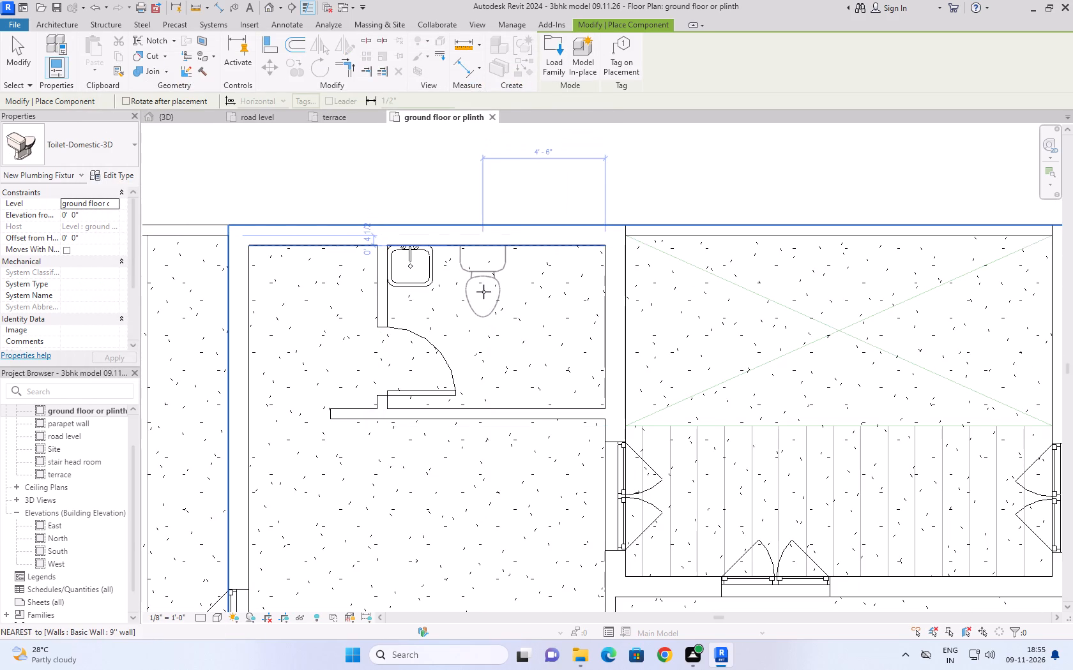
pyautogui.click(483, 292)
# Place another Toilet-Domestic-3D against the north wall of the north-east bathroom, about 3' 11" from the door-side partition.
pyautogui.scroll(-9, 517, 316)
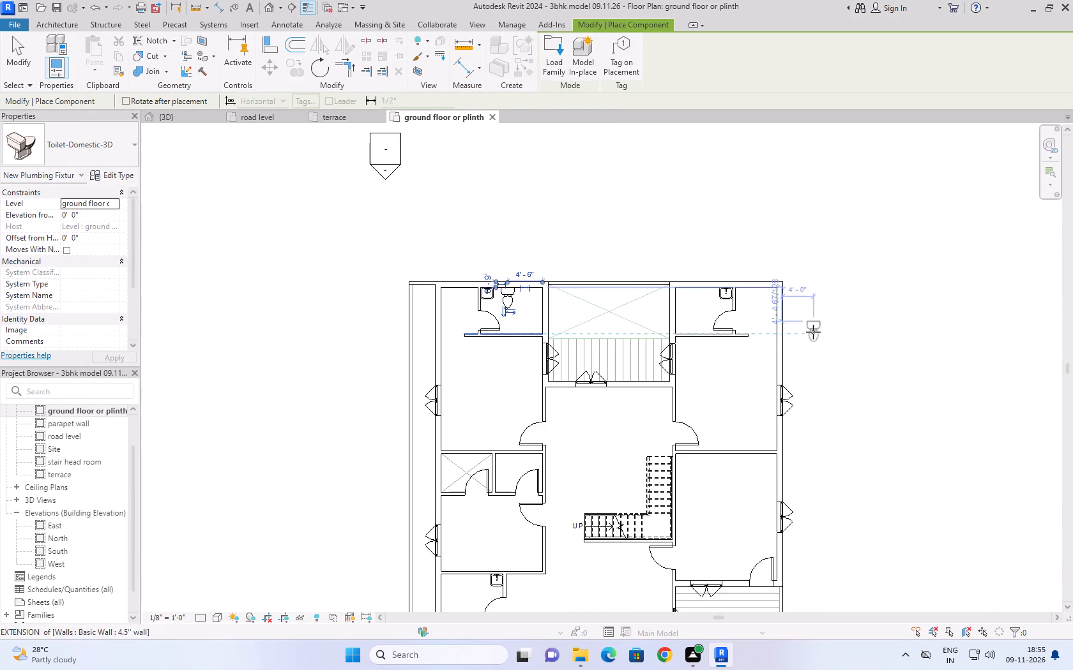
pyautogui.scroll(7, 813, 328)
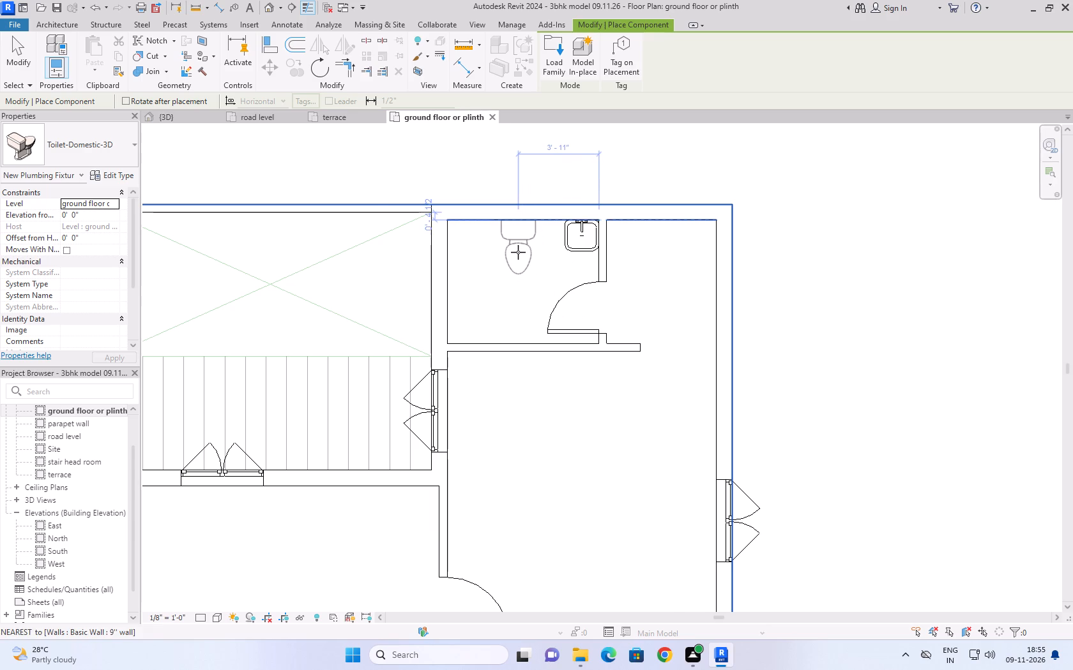
pyautogui.click(518, 251)
# Place a third Toilet-Domestic-3D against the north wall of the south-west bathroom, about 3' 9" from the door-side partition, and finish placing.
pyautogui.scroll(-8, 723, 219)
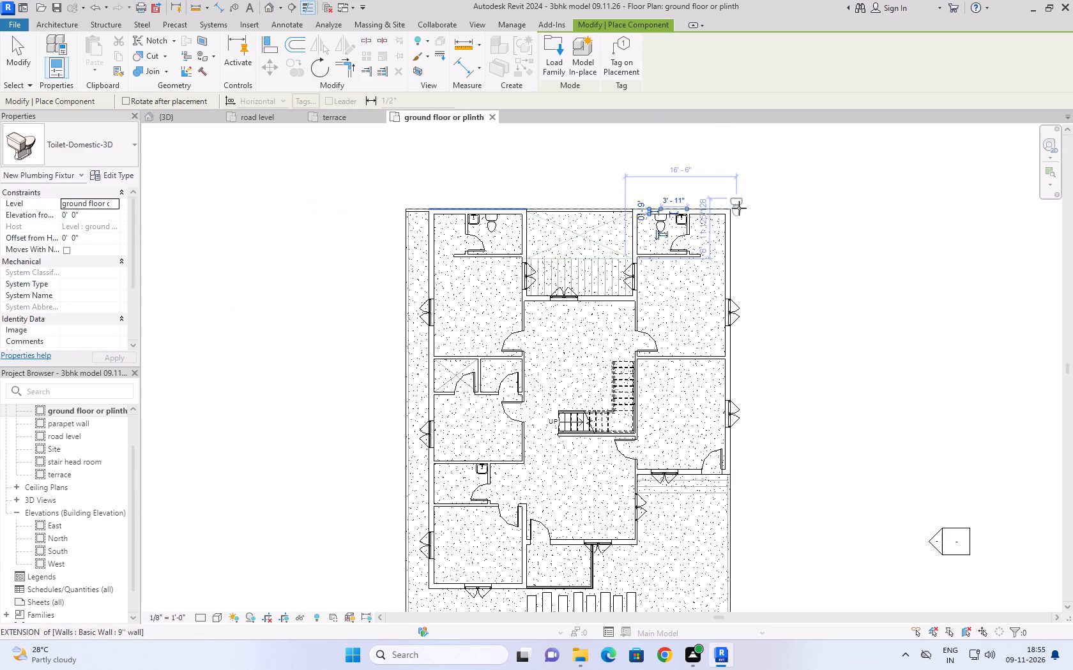
pyautogui.scroll(8, 469, 551)
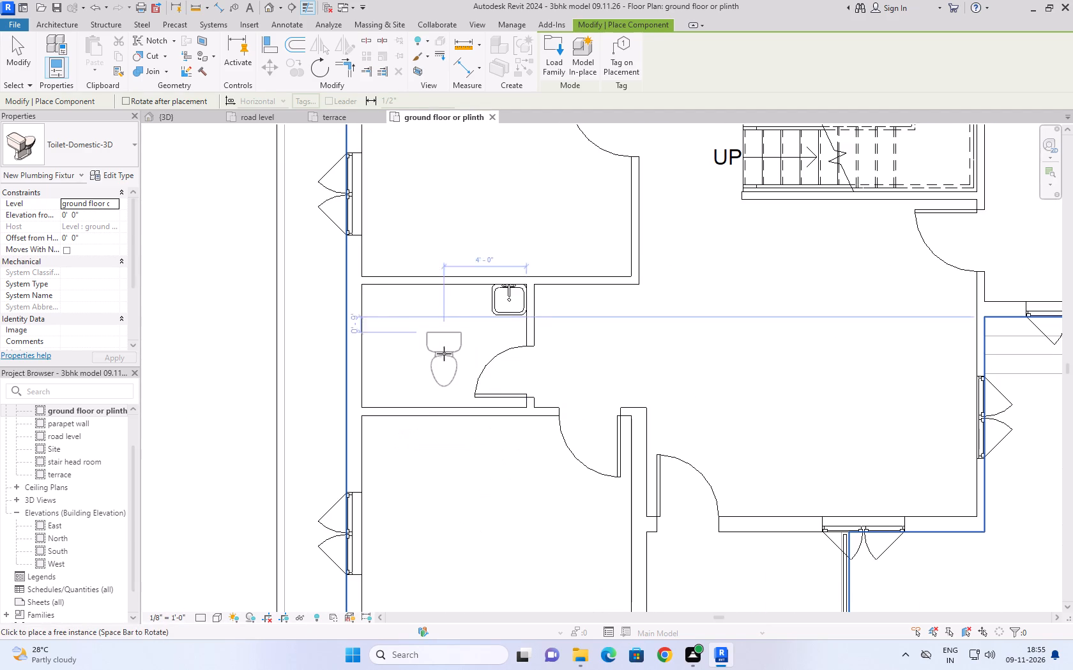
pyautogui.click(450, 315)
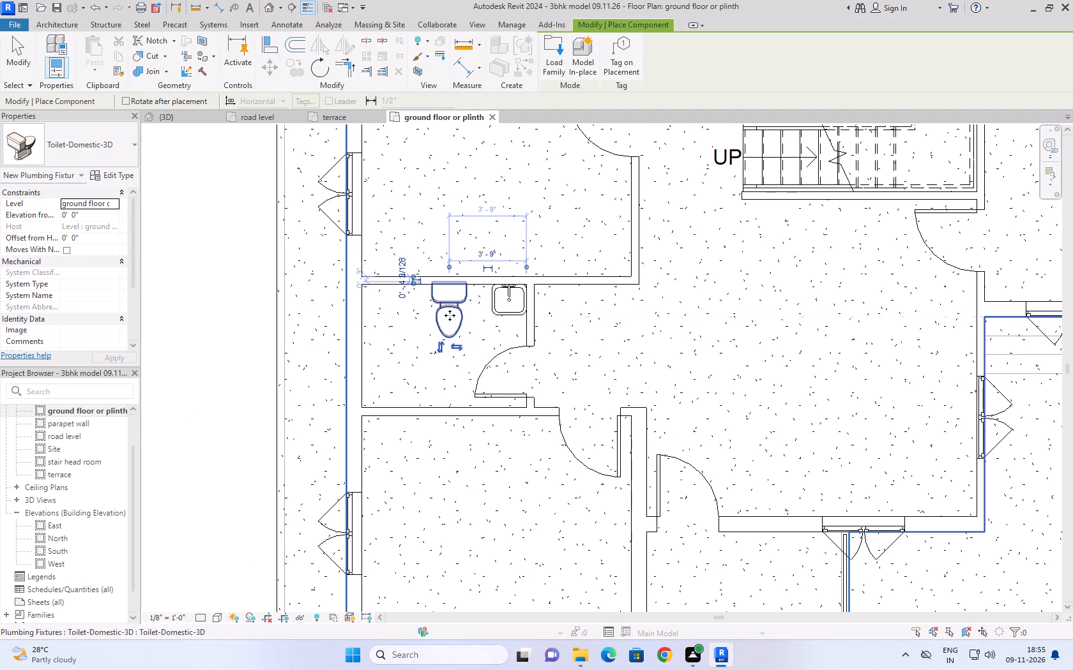
pyautogui.scroll(-10, 450, 315)
pyautogui.scroll(-4, 504, 483)
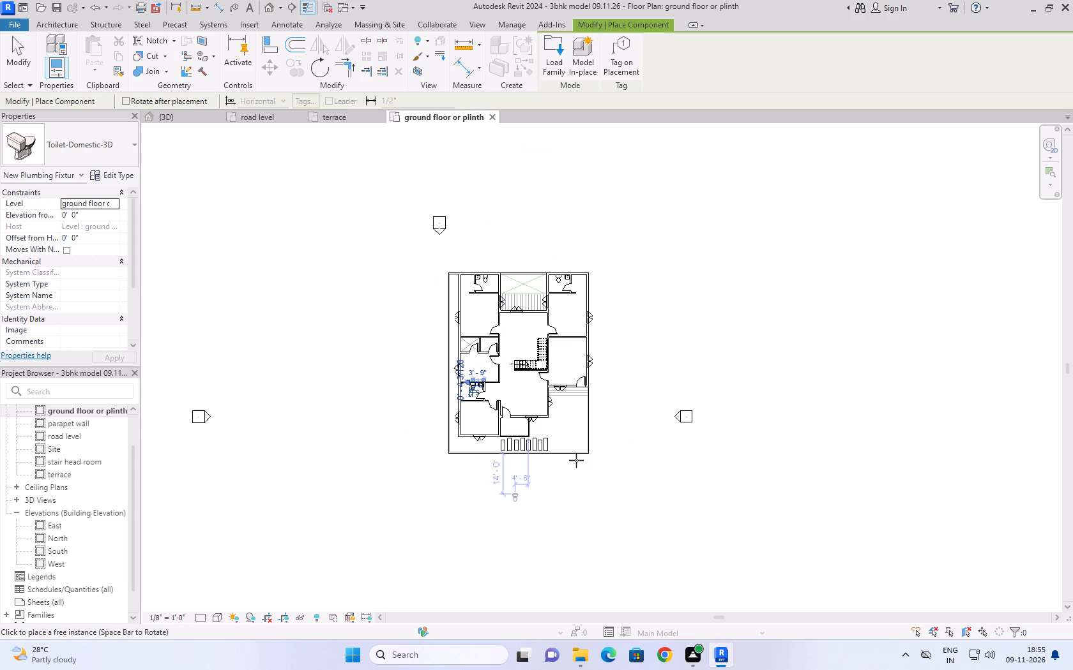
pyautogui.click(13, 53)
# Load the Wardrobe family from the Storage folder of the US Furniture library for placing as a component.
pyautogui.scroll(6, 546, 324)
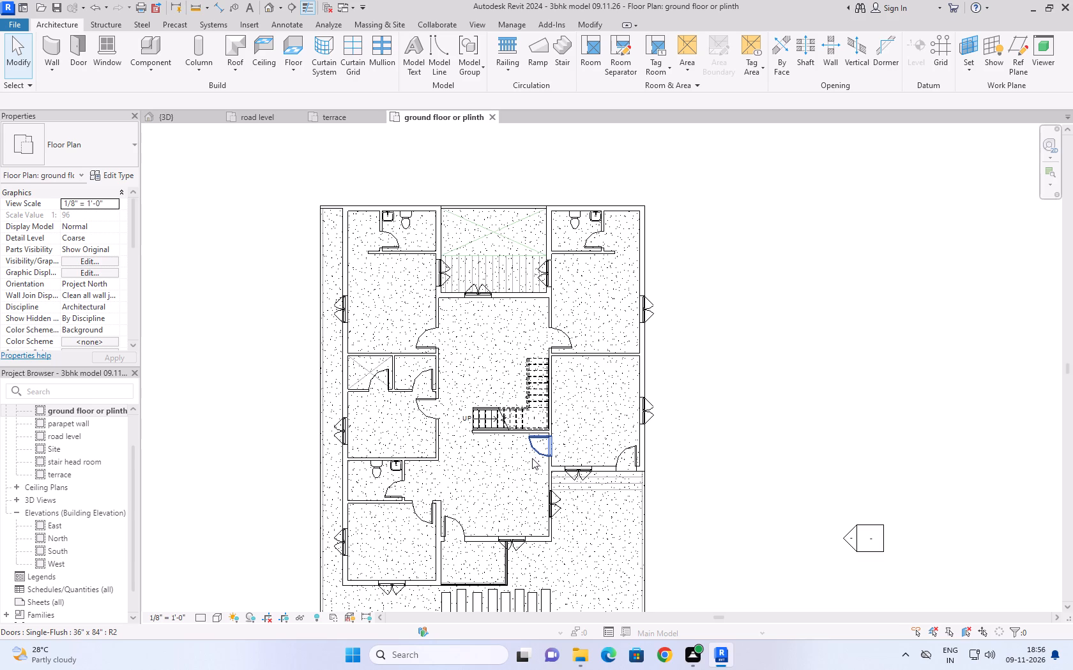
pyautogui.scroll(-3, 662, 300)
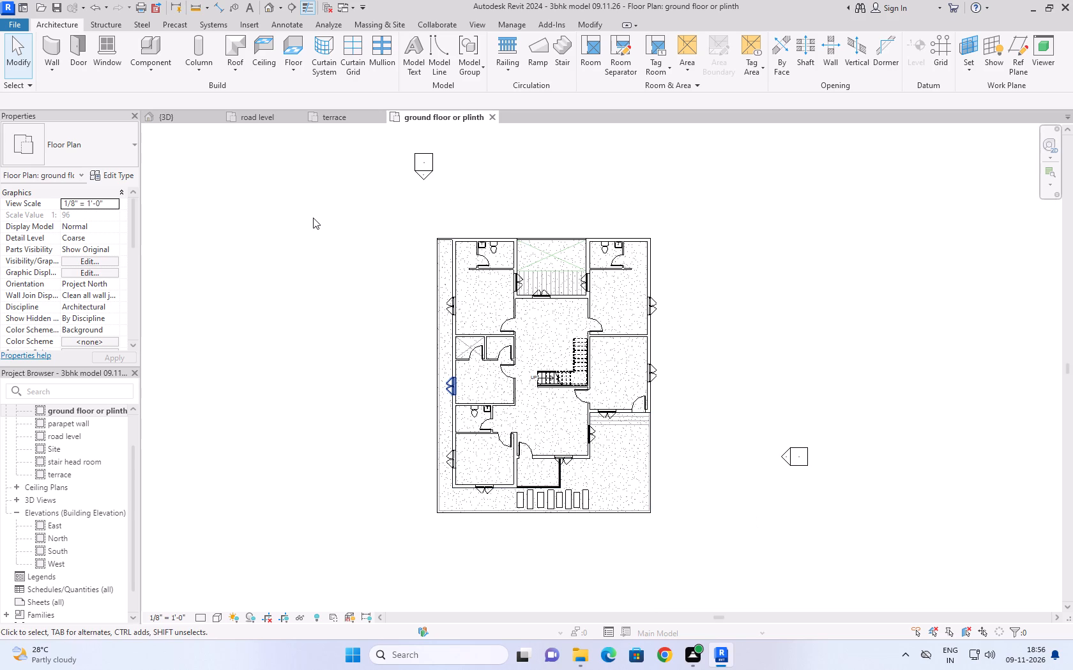
pyautogui.click(160, 76)
pyautogui.click(163, 85)
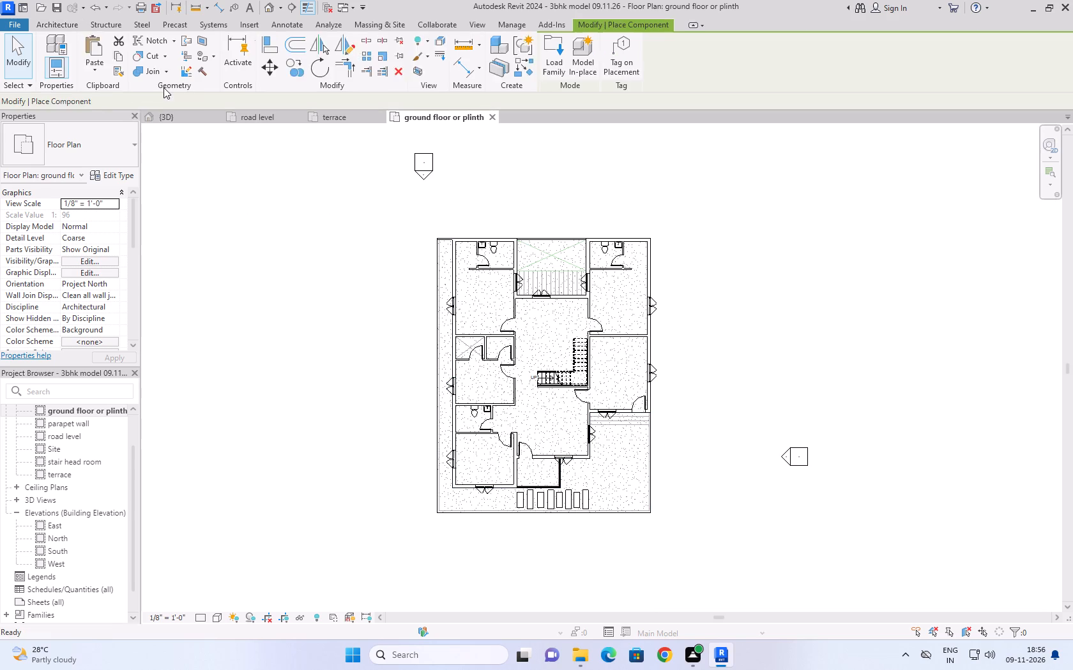
pyautogui.click(545, 52)
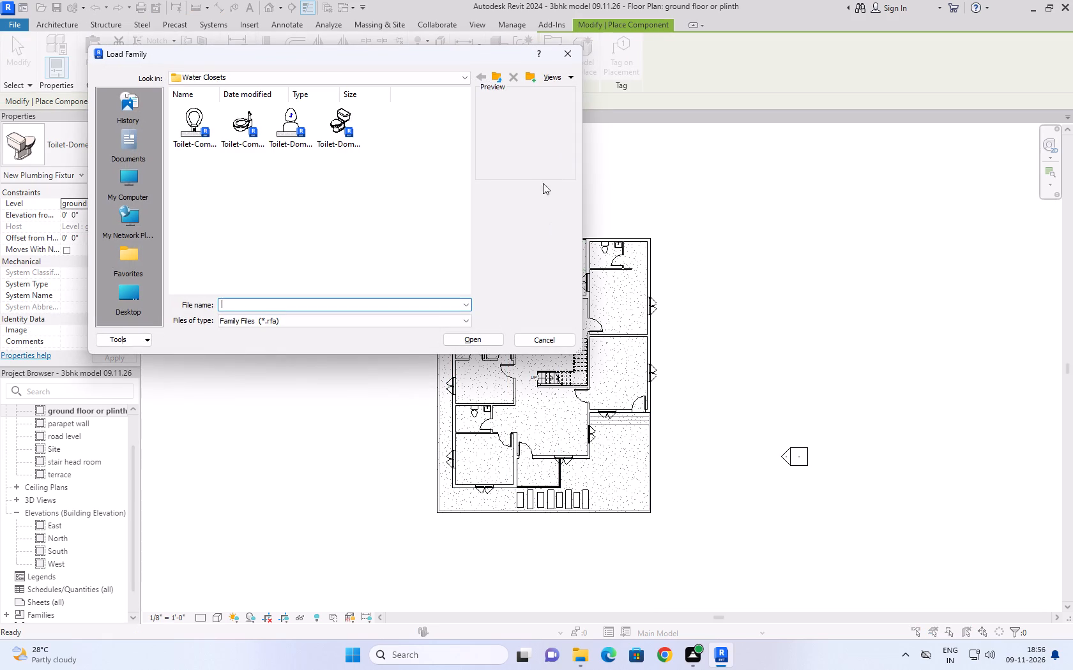
pyautogui.click(500, 77)
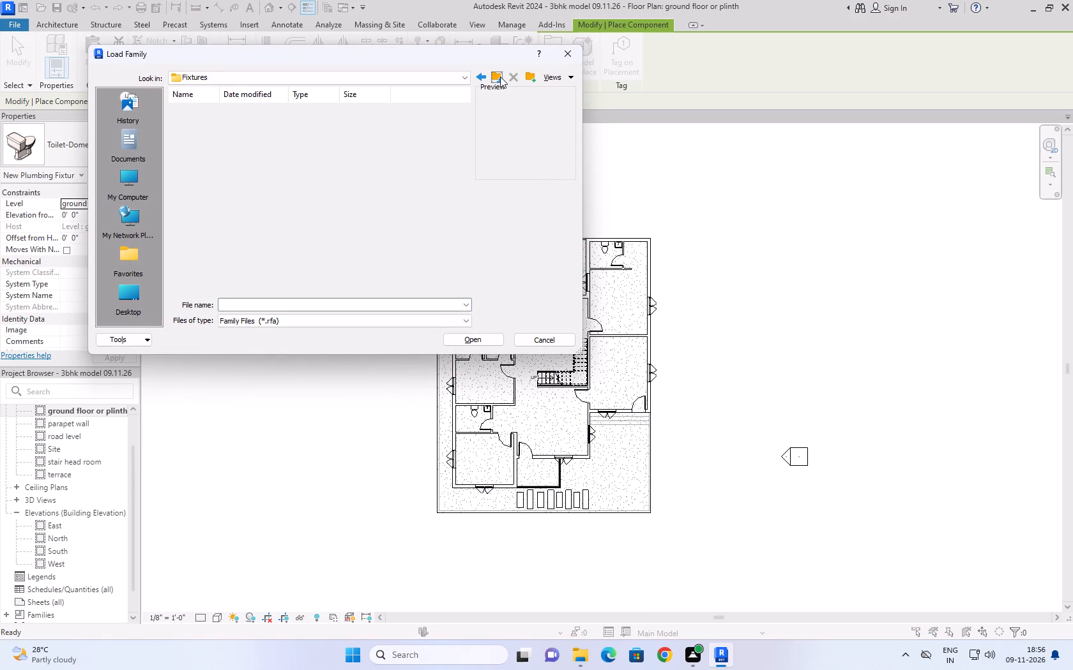
pyautogui.click(500, 77)
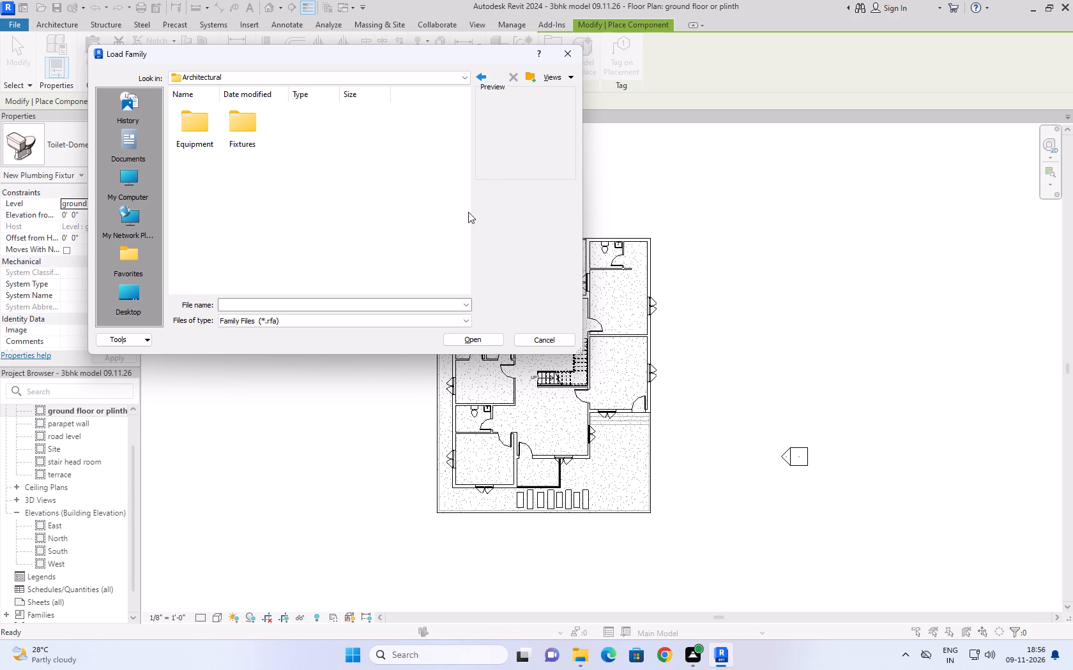
pyautogui.click(495, 81)
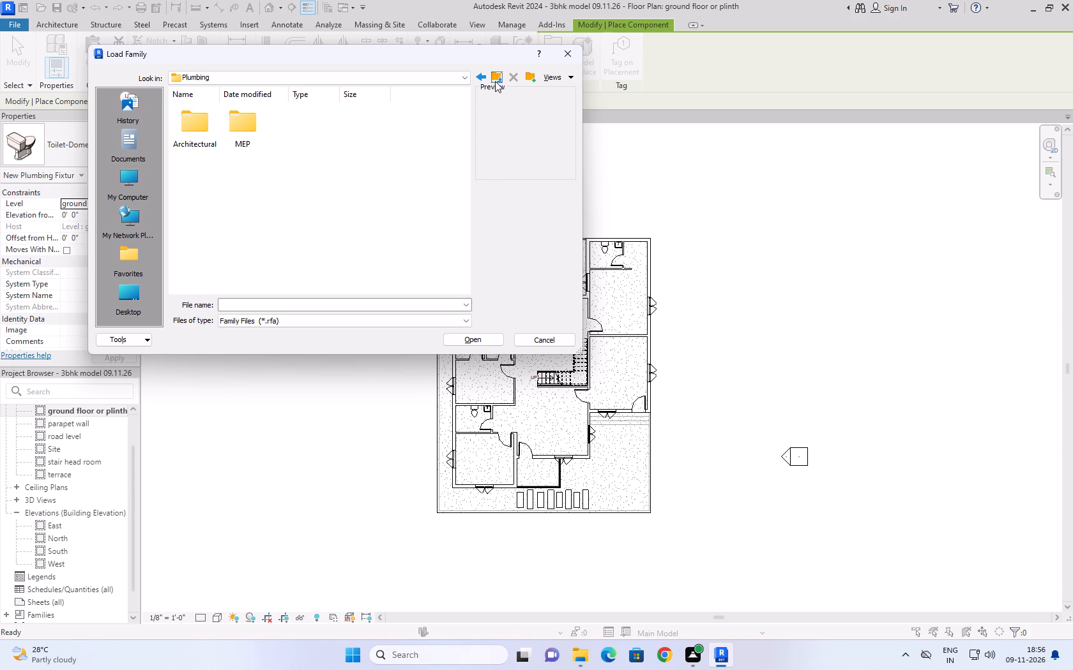
pyautogui.click(495, 81)
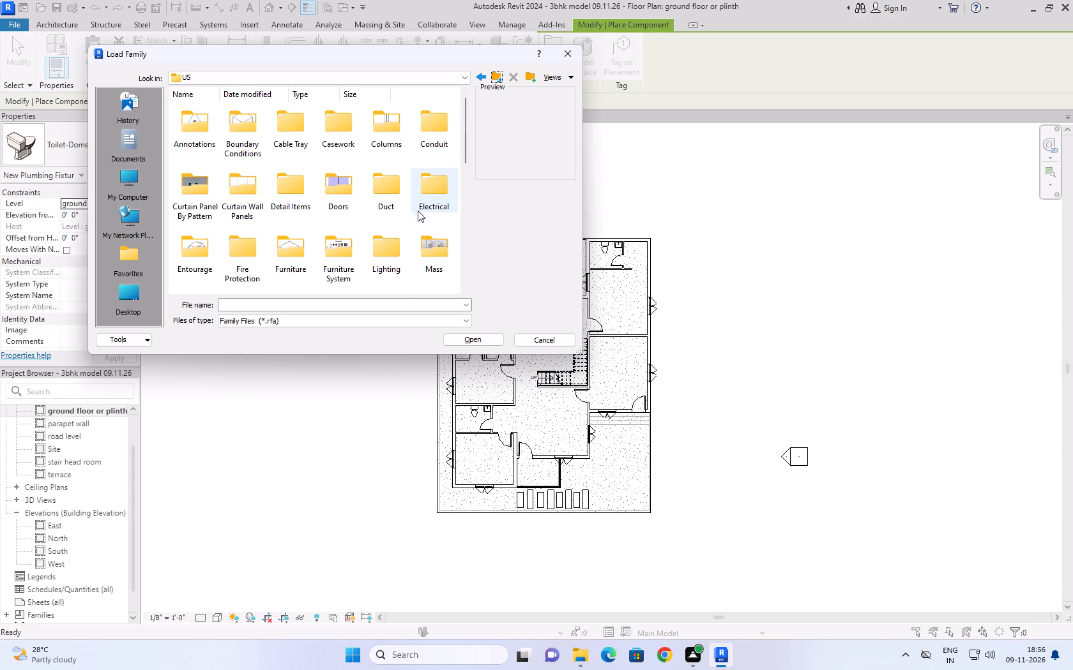
pyautogui.scroll(-1, 391, 256)
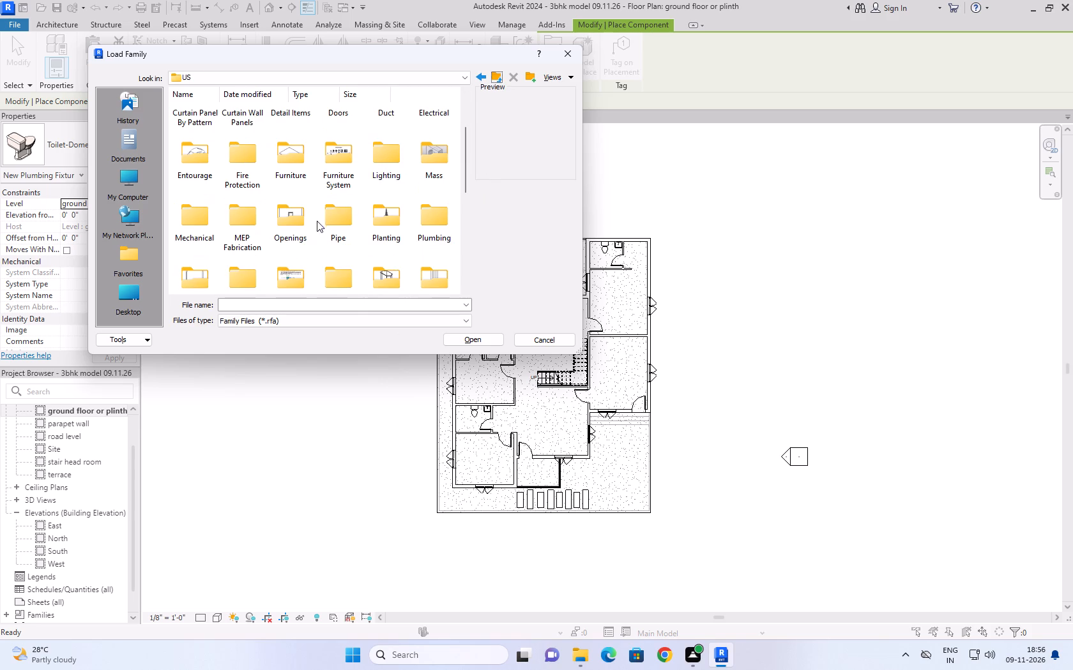
pyautogui.doubleClick(287, 167)
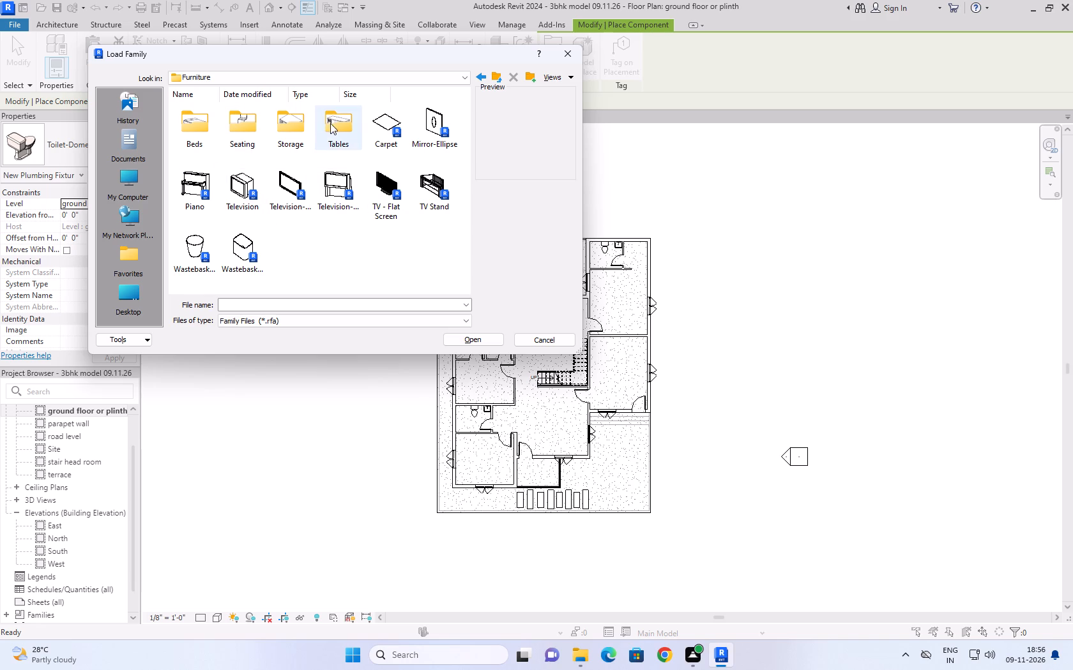
pyautogui.doubleClick(305, 131)
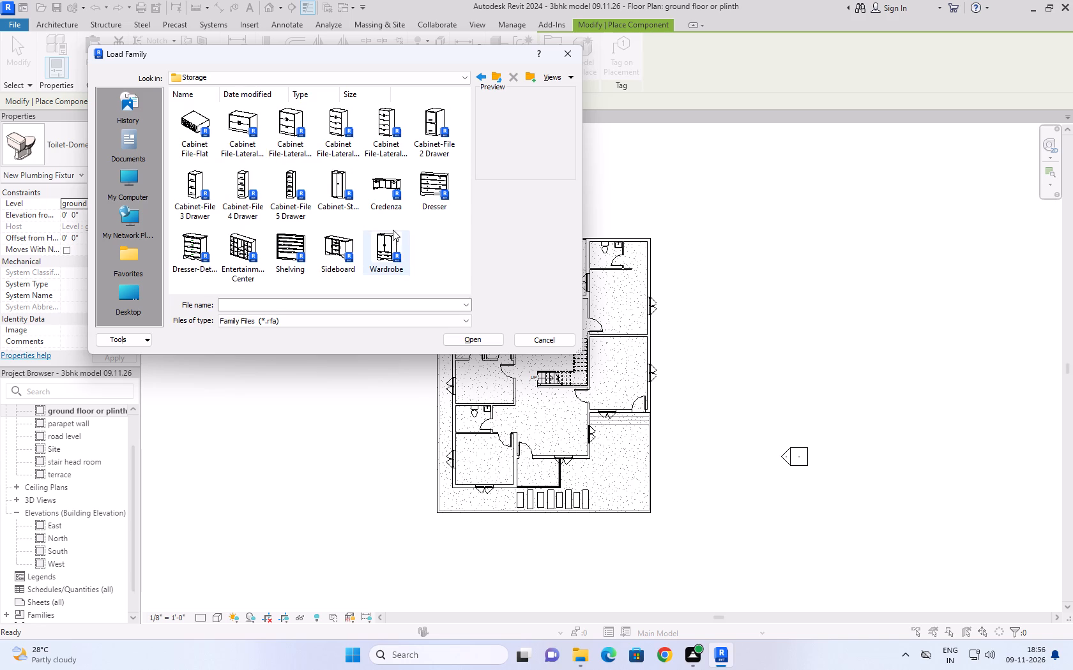
pyautogui.click(395, 237)
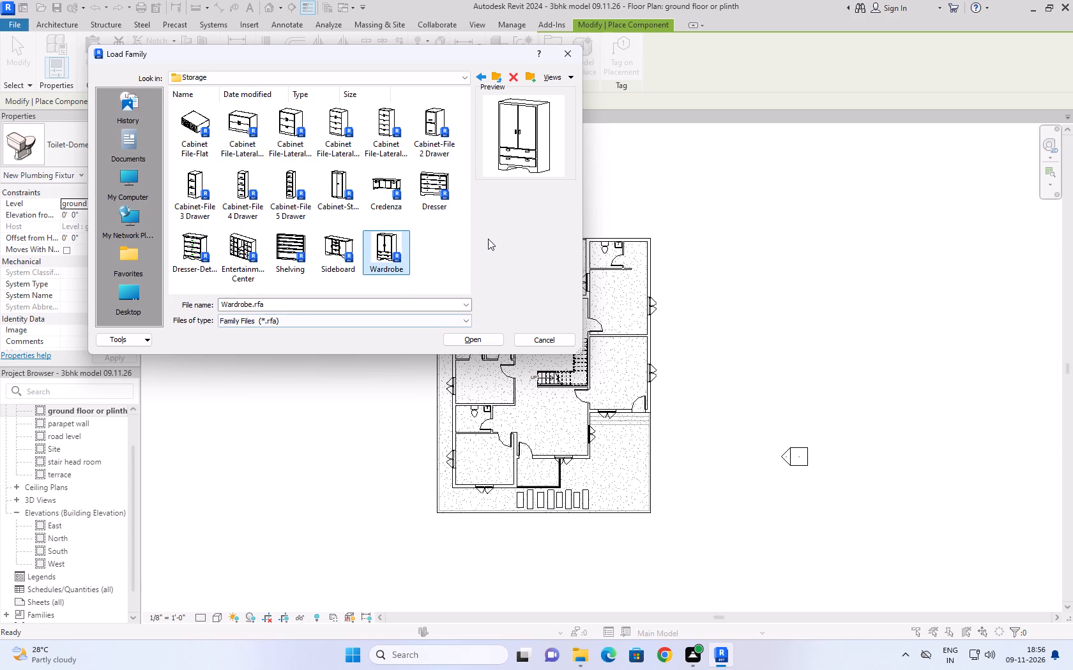
pyautogui.click(483, 339)
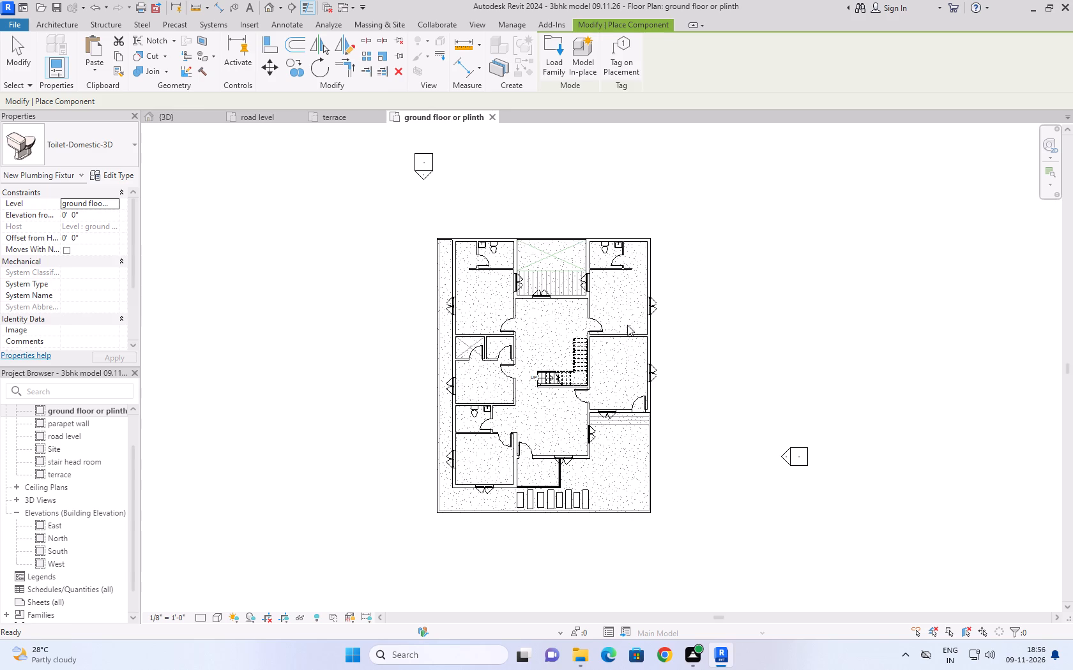
# Place a 48" x 72" x 24" Wardrobe, rotated 180°, in the south-east corner of the north-east bedroom.
pyautogui.scroll(10, 634, 332)
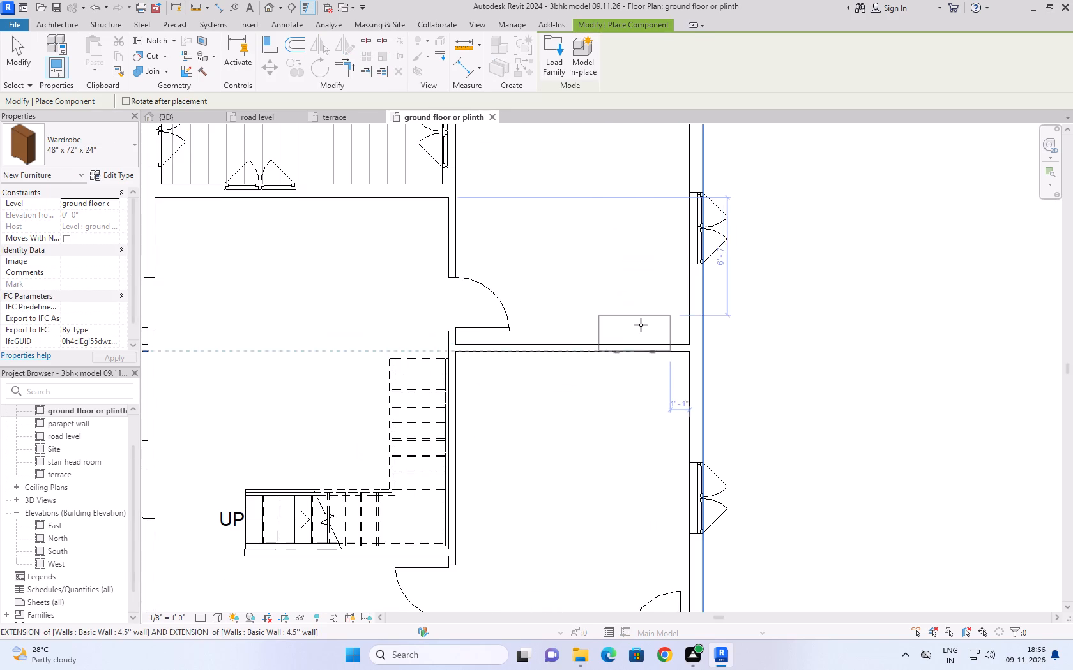
pyautogui.press('space')
pyautogui.press('space')
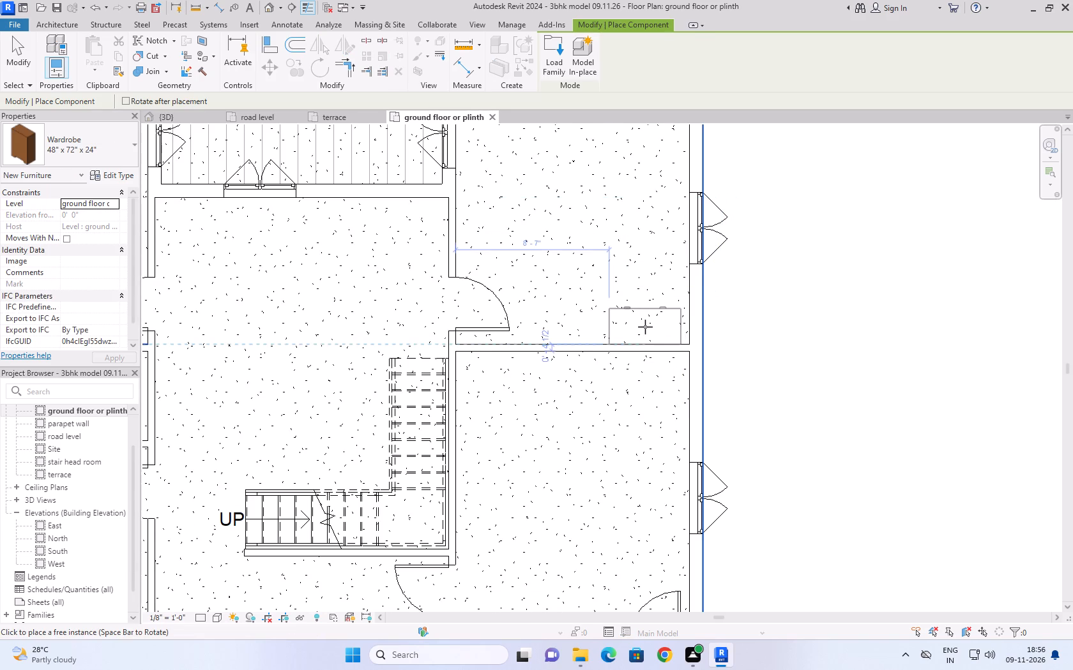
pyautogui.scroll(-4, 638, 367)
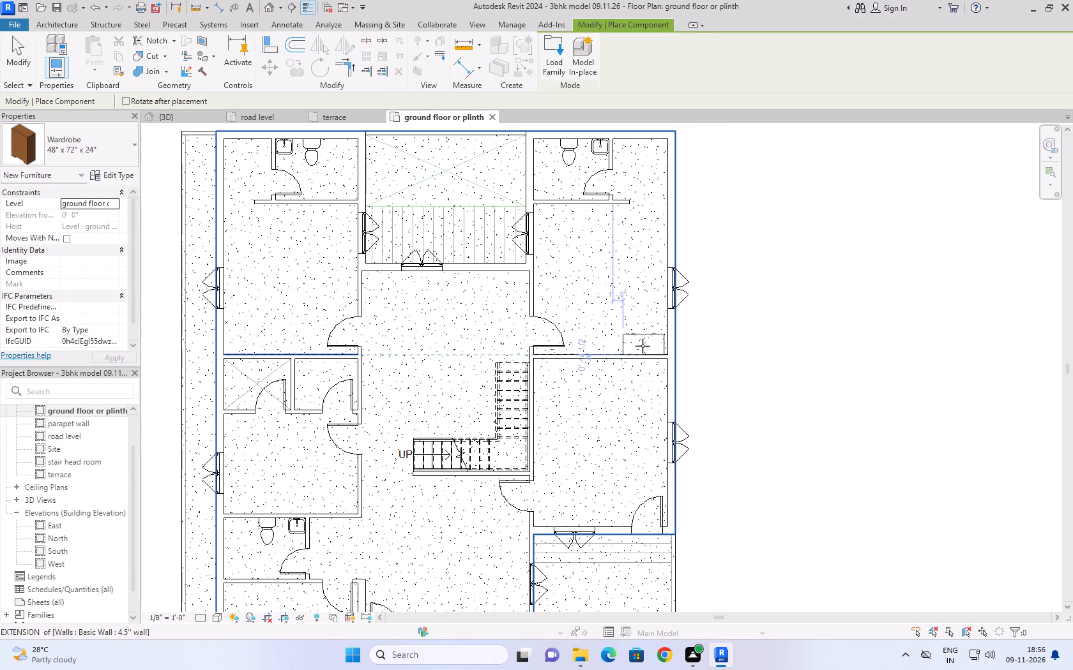
pyautogui.scroll(8, 644, 344)
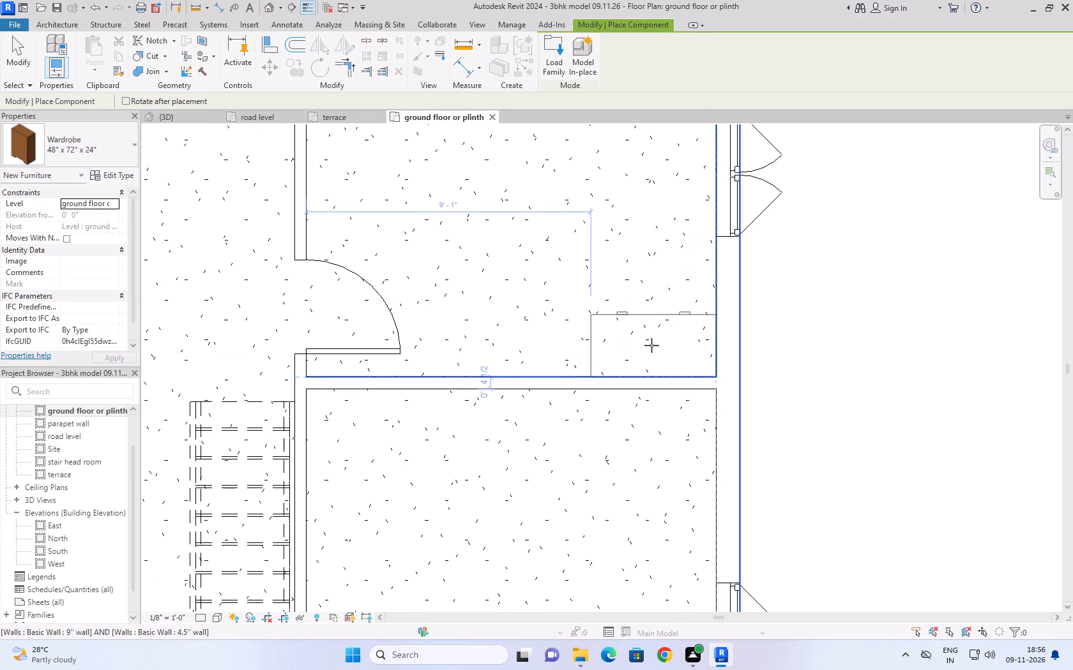
pyautogui.click(651, 345)
# Place a 48" x 72" x 24" Wardrobe in the north-west corner of the south-west bedroom, with its doors facing south.
pyautogui.scroll(-10, 575, 339)
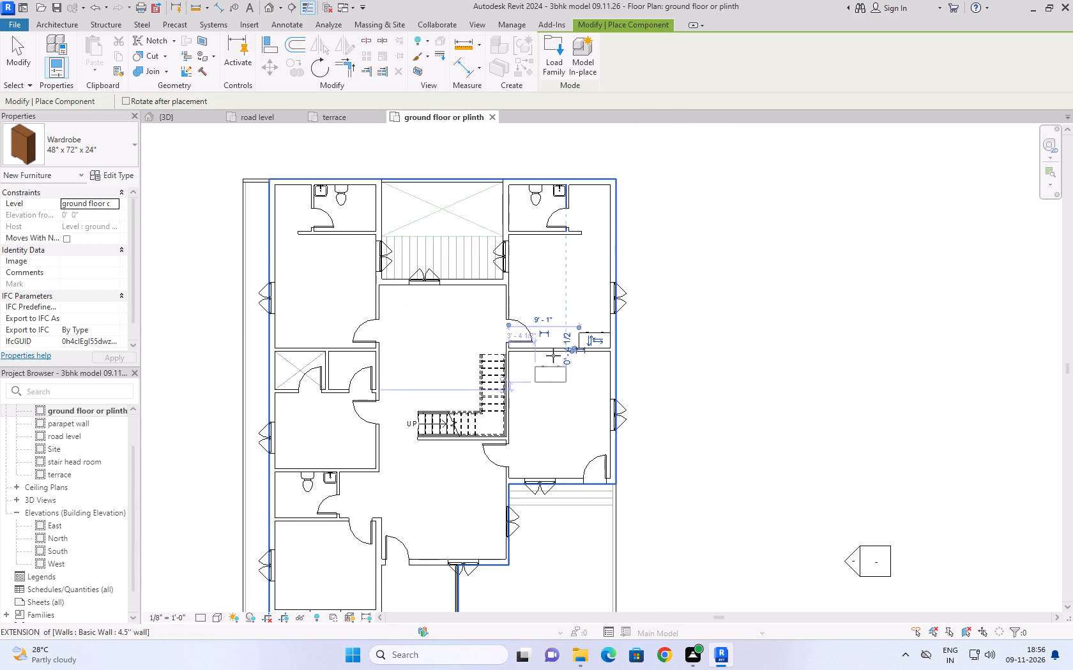
pyautogui.scroll(-5, 570, 390)
pyautogui.scroll(7, 446, 479)
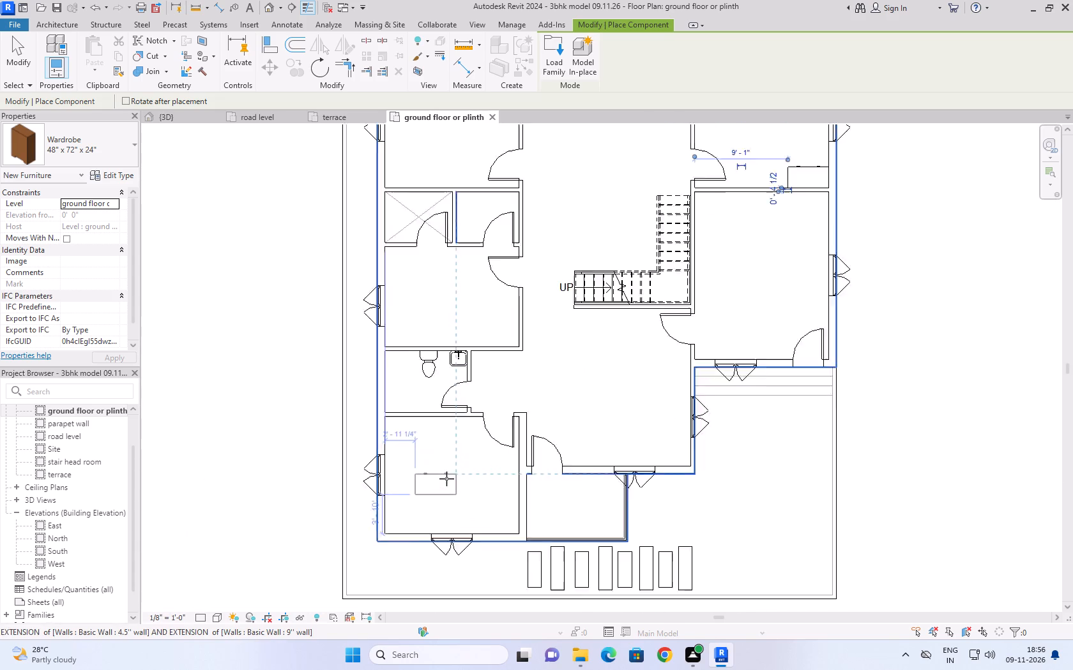
pyautogui.scroll(1, 446, 479)
pyautogui.press('space')
pyautogui.press('space')
pyautogui.scroll(2, 403, 426)
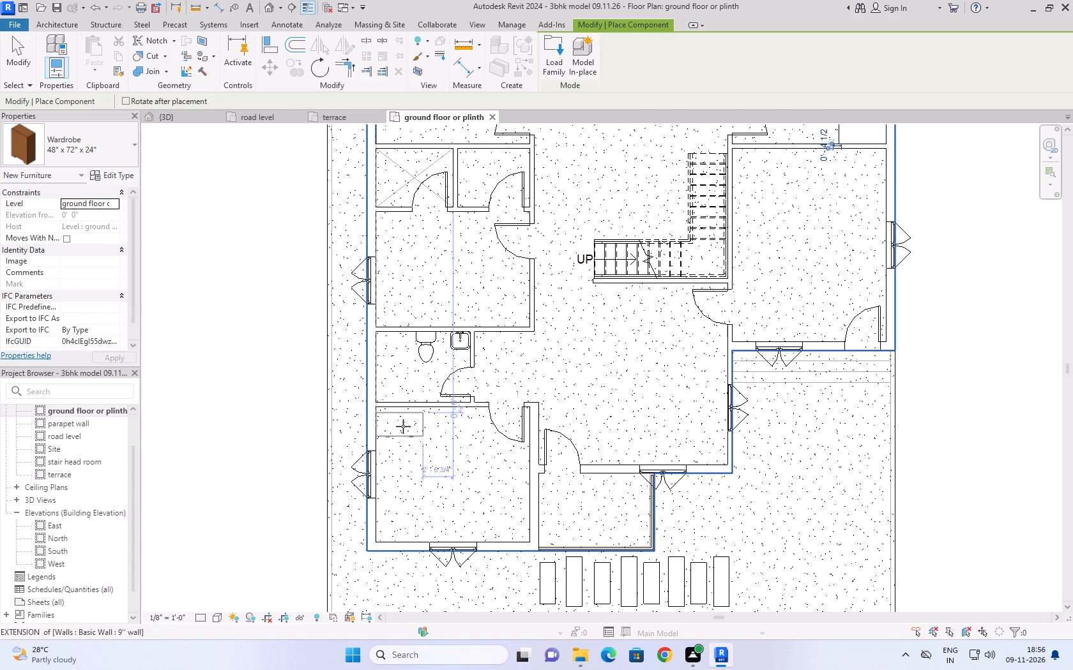
pyautogui.scroll(7, 403, 426)
pyautogui.click(393, 402)
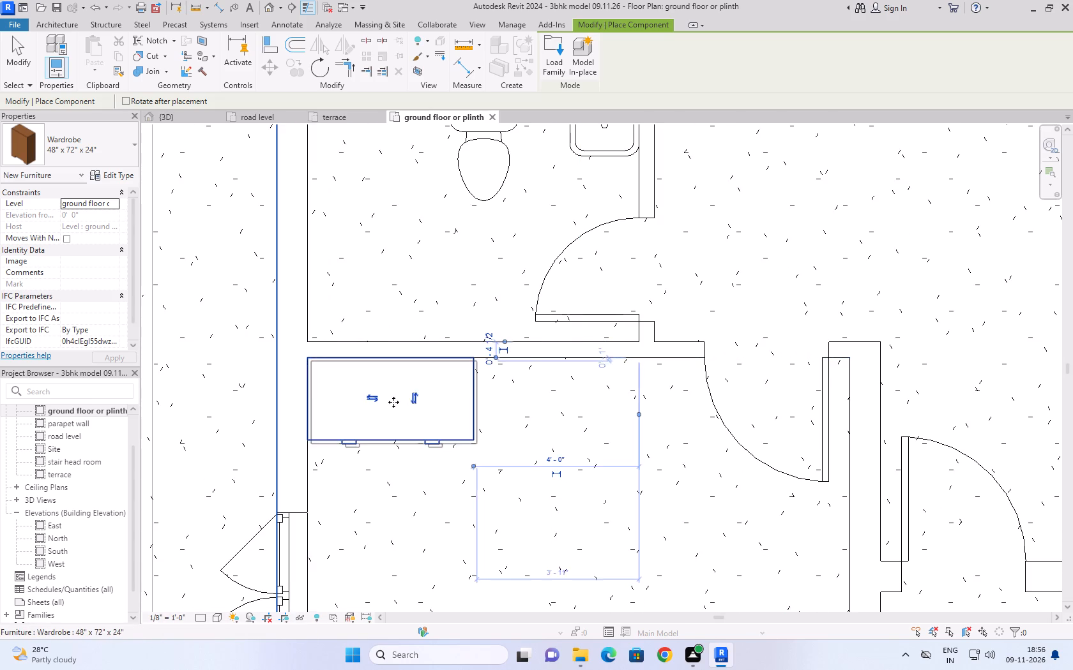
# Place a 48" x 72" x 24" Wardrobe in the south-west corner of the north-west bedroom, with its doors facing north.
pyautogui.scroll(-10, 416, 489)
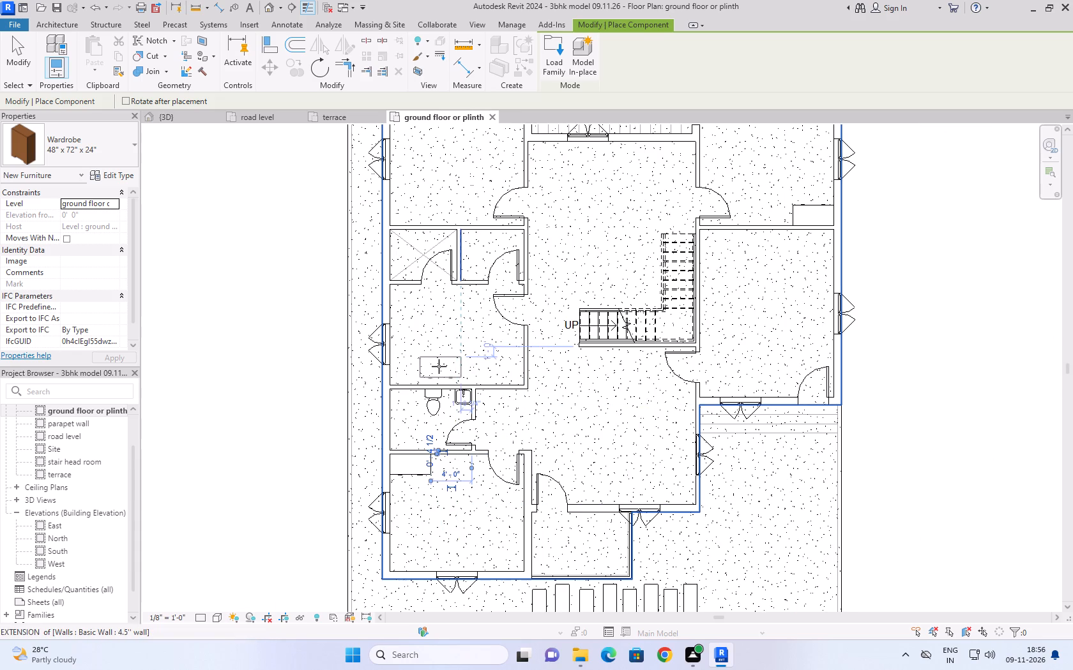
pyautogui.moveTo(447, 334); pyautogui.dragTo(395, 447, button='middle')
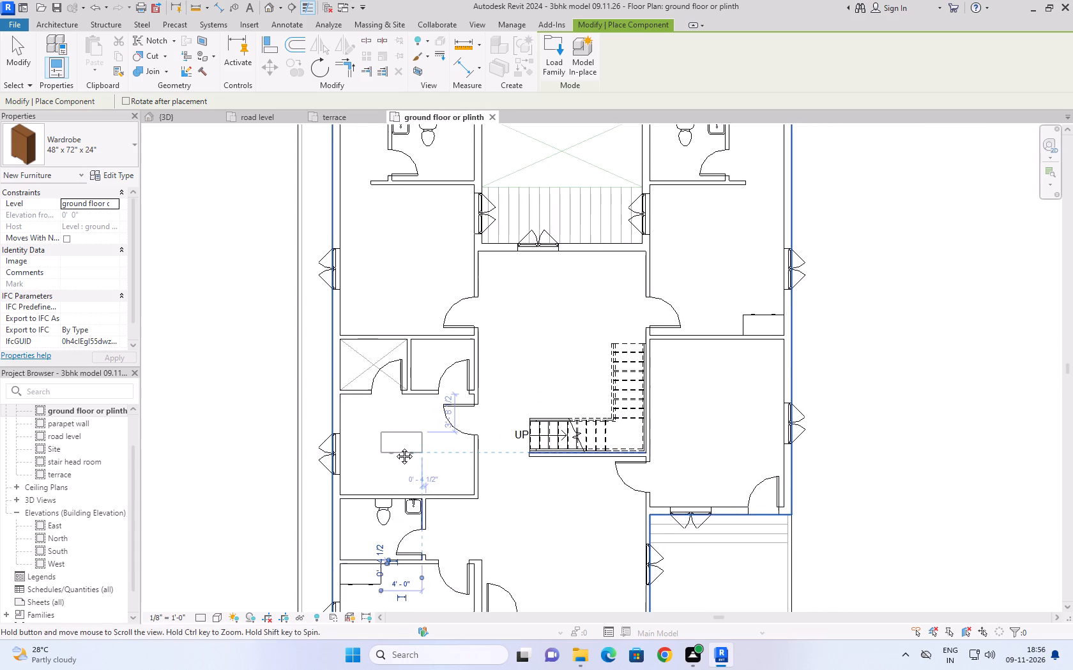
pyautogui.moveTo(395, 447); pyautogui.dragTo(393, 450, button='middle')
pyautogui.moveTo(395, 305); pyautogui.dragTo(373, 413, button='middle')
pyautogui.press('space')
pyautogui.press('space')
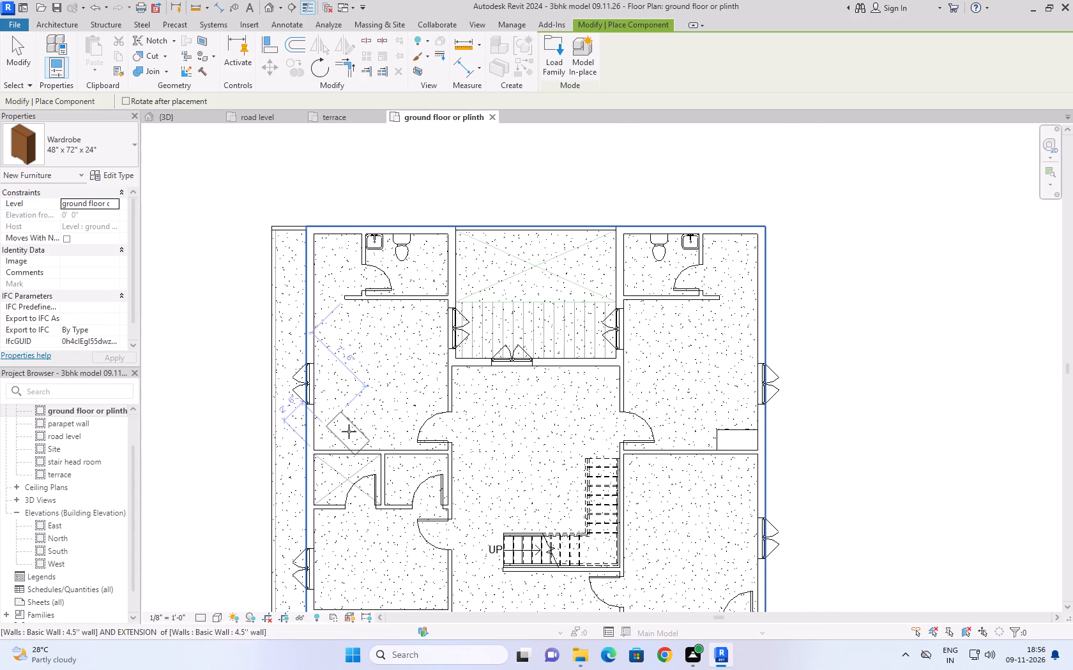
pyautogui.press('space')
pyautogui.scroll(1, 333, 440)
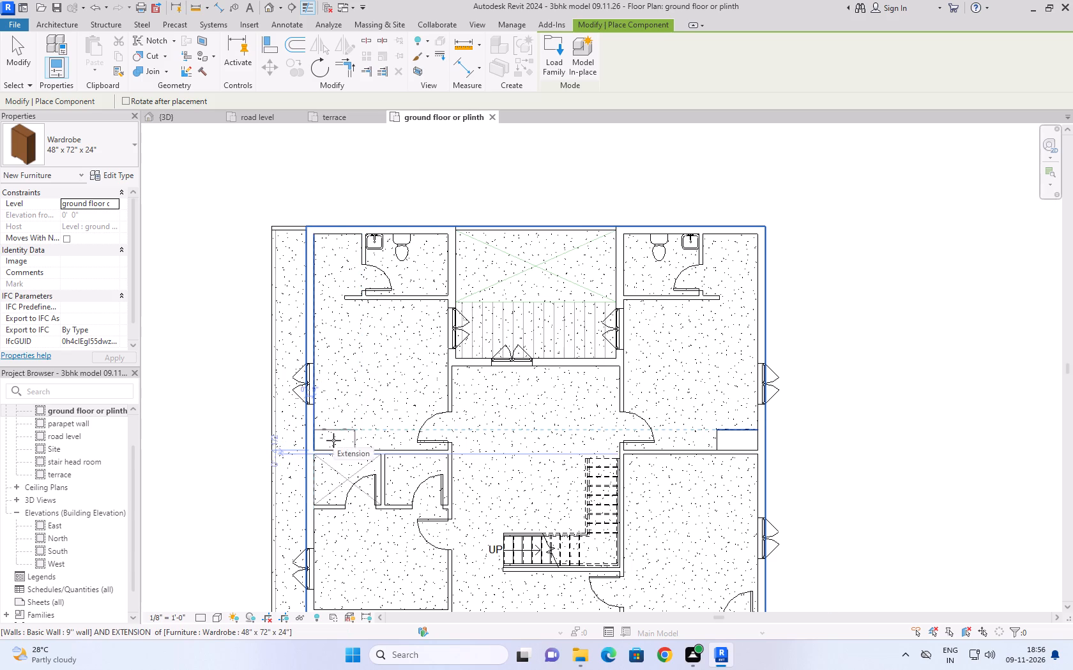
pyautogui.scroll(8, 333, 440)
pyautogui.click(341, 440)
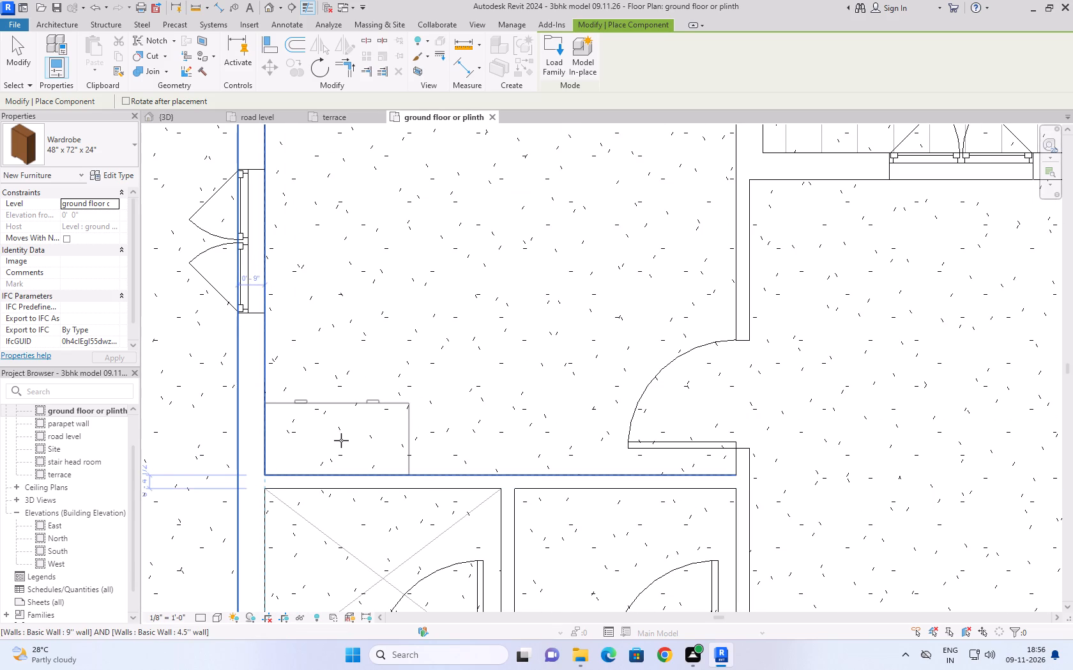
# Following the road level reference plan, place a Wardrobe in the north-west corner of the alcove beside the north-west bathroom, doors facing south.
pyautogui.scroll(-13, 451, 293)
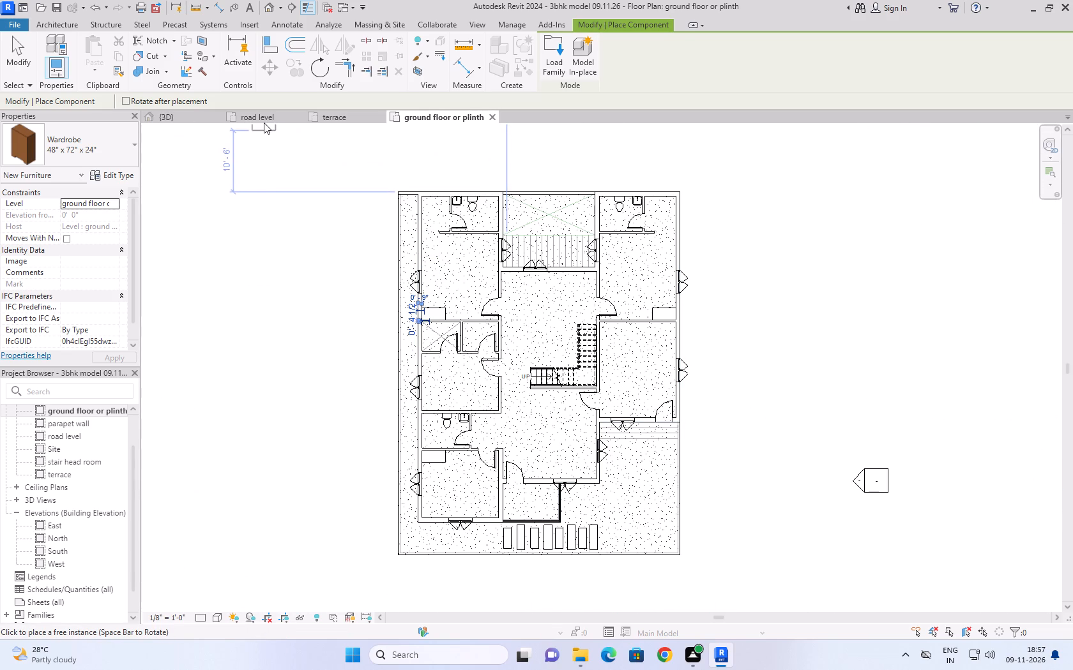
pyautogui.click(264, 123)
pyautogui.scroll(-10, 460, 328)
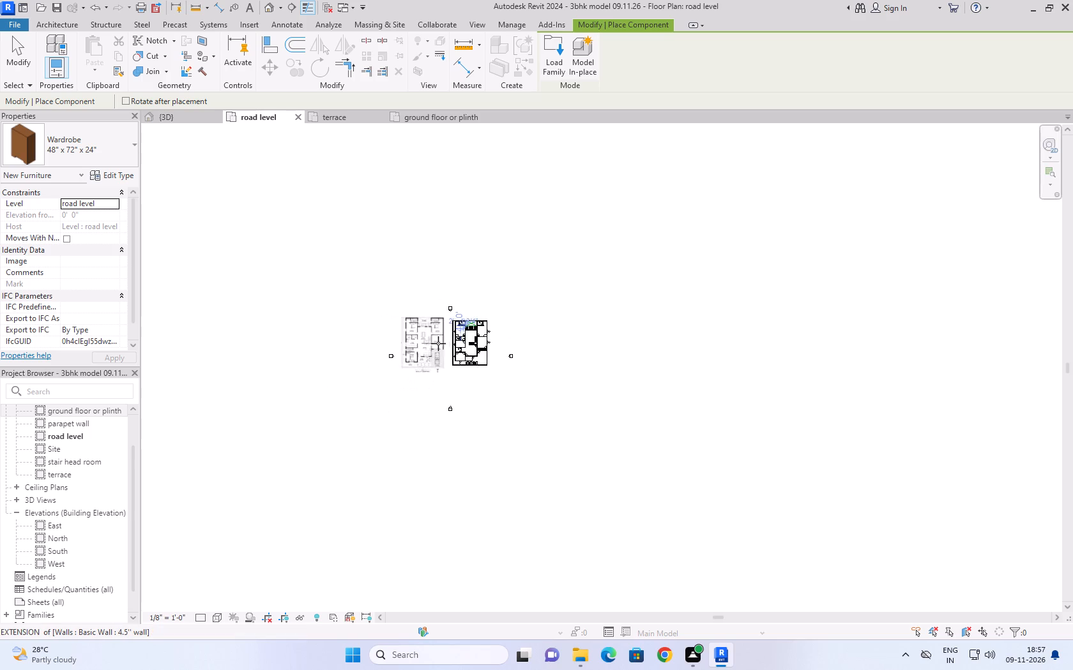
pyautogui.scroll(6, 434, 344)
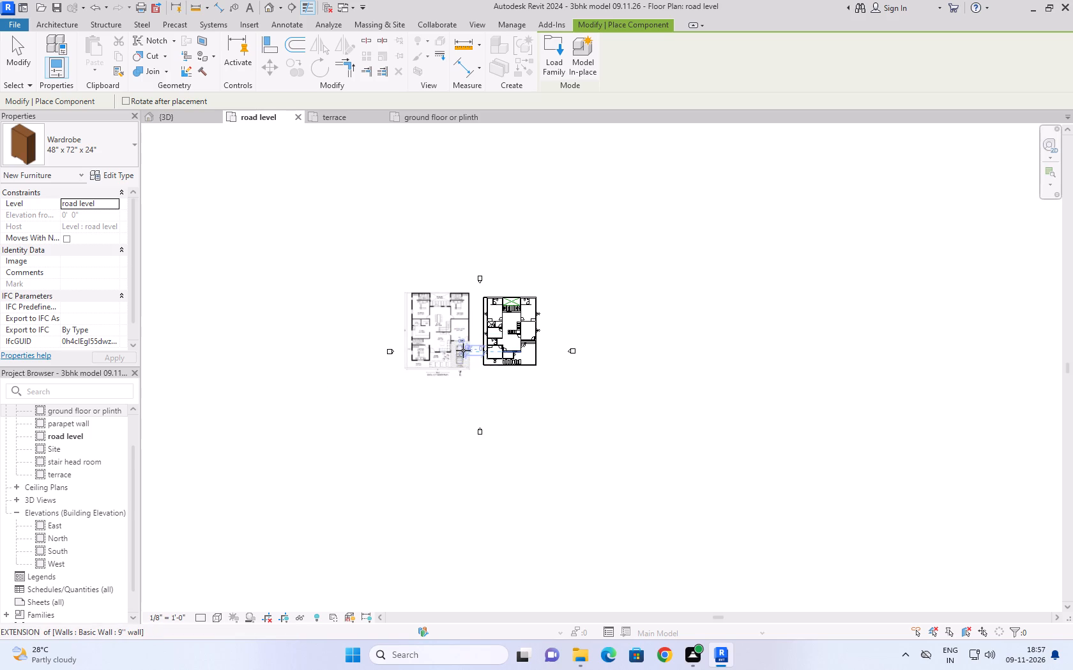
pyautogui.scroll(13, 432, 322)
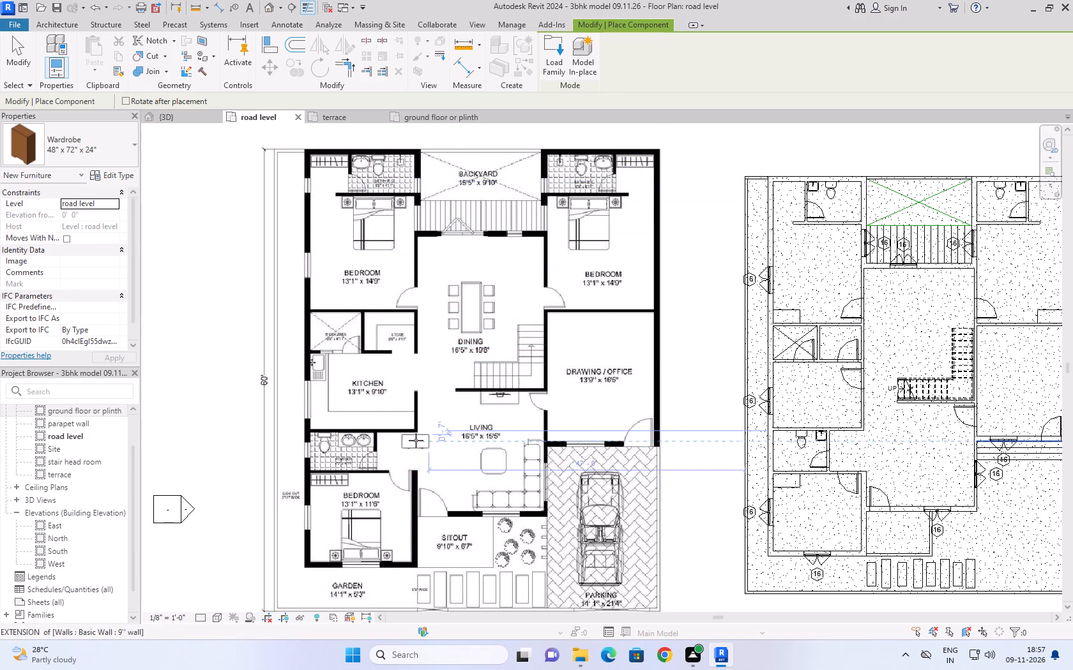
pyautogui.click(432, 118)
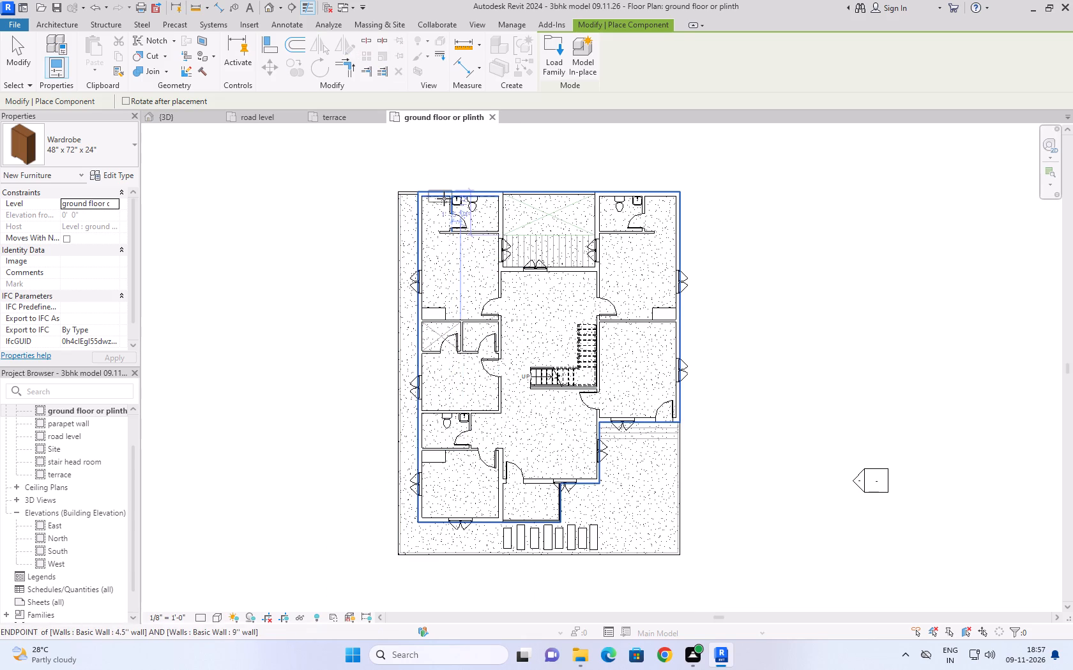
pyautogui.scroll(10, 444, 198)
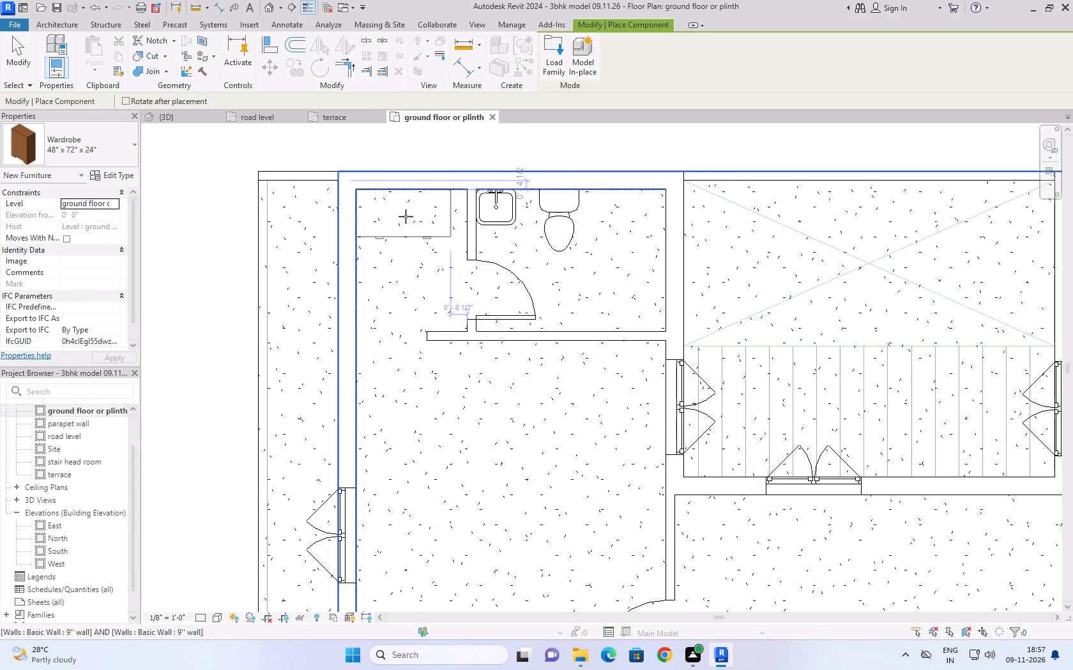
pyautogui.scroll(5, 406, 216)
pyautogui.click(404, 212)
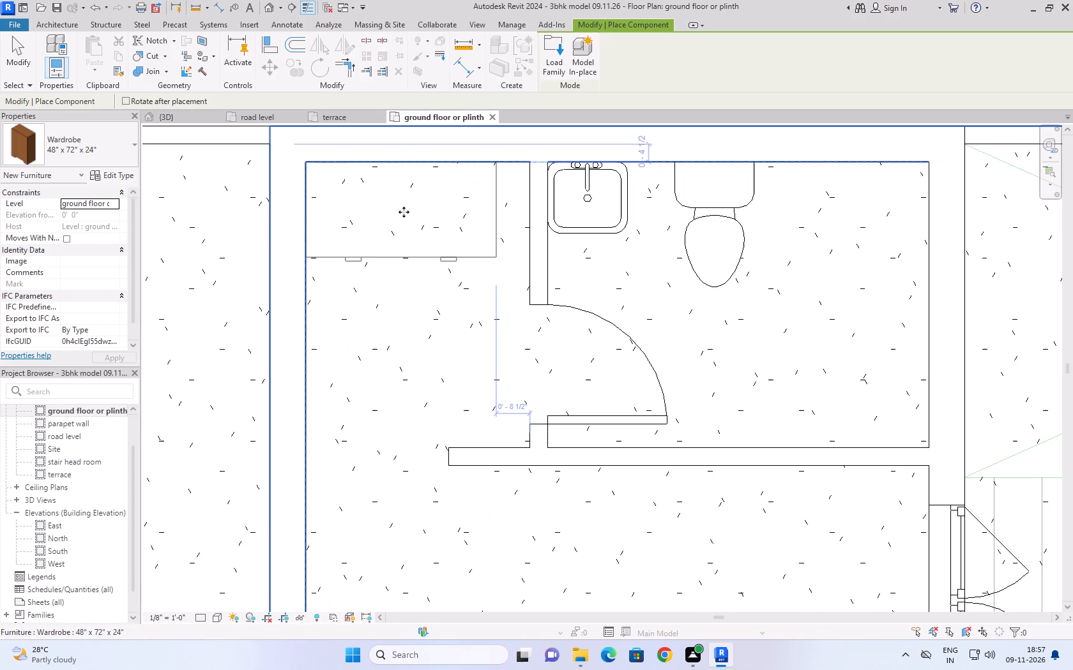
# Place a Wardrobe in the north-east corner of the alcove beside the north-east bathroom, doors facing south, and finish placing.
pyautogui.scroll(-11, 376, 342)
pyautogui.scroll(-5, 436, 357)
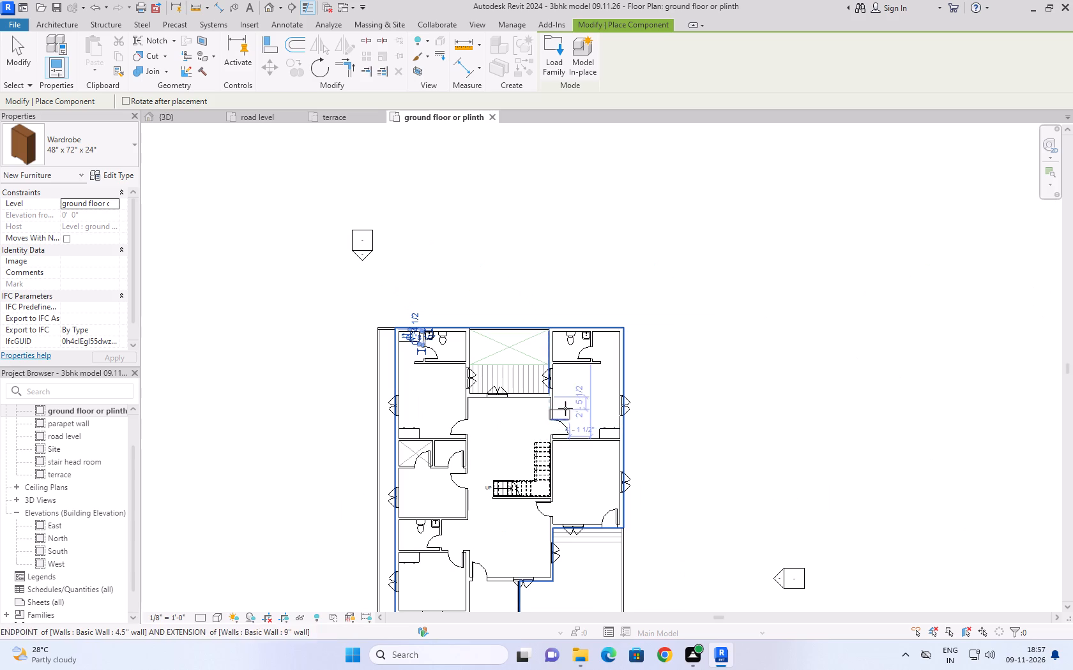
pyautogui.scroll(5, 581, 403)
pyautogui.scroll(10, 611, 313)
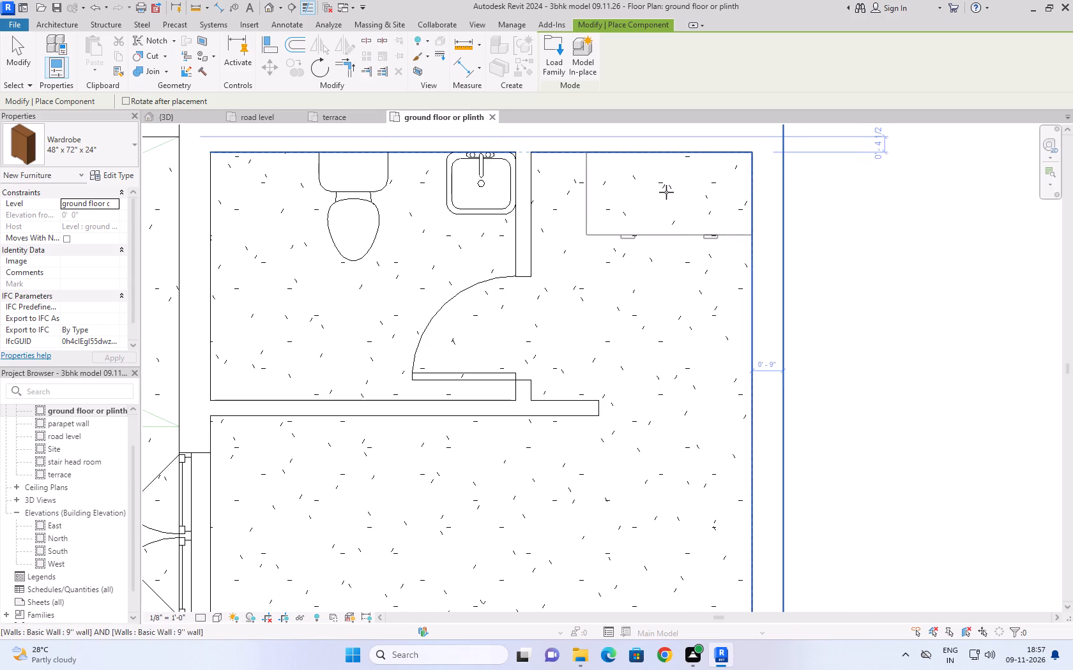
pyautogui.click(666, 192)
pyautogui.scroll(-10, 570, 339)
pyautogui.scroll(-5, 658, 283)
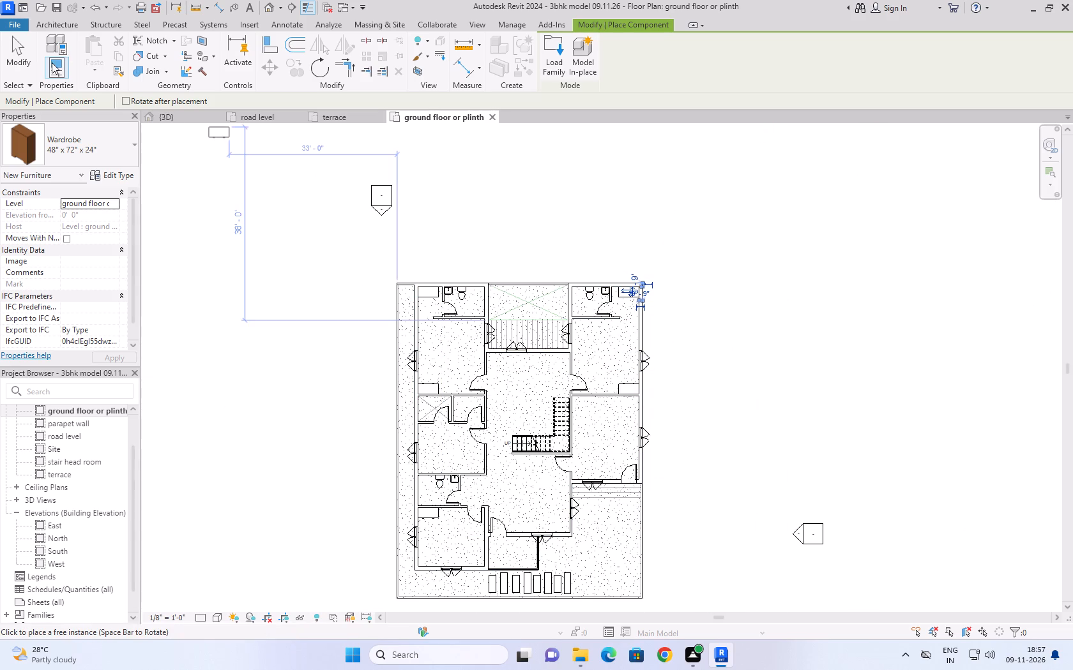
pyautogui.click(22, 54)
# Delete the two wardrobes standing against the south walls of the north-west and north-east bedrooms.
pyautogui.scroll(4, 446, 543)
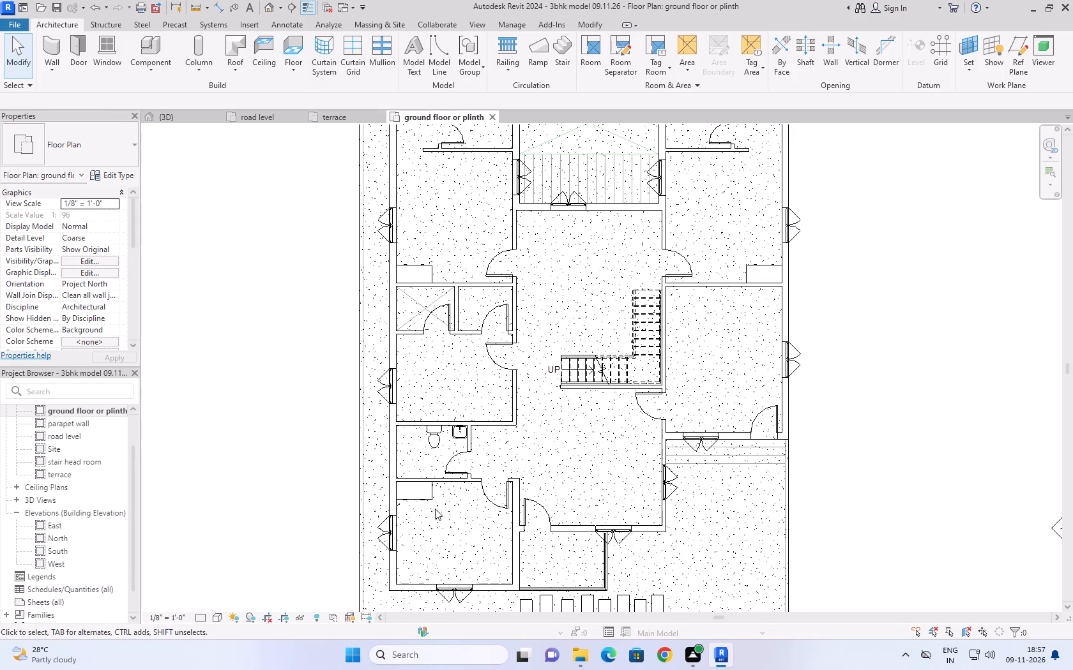
pyautogui.scroll(-2, 439, 529)
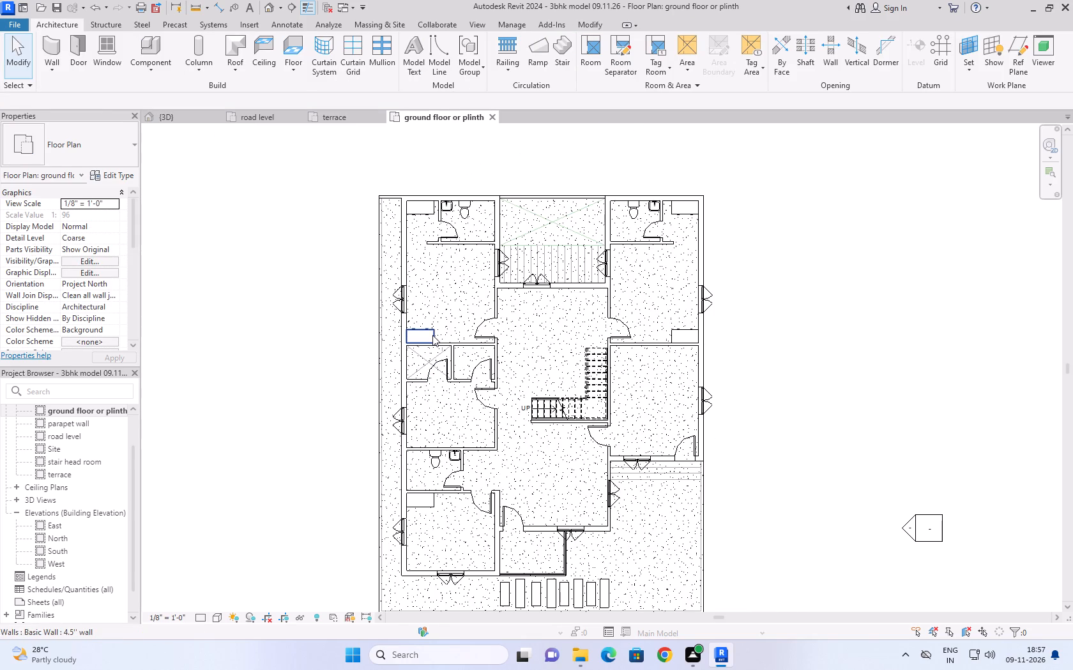
pyautogui.click(432, 335)
pyautogui.press('Delete')
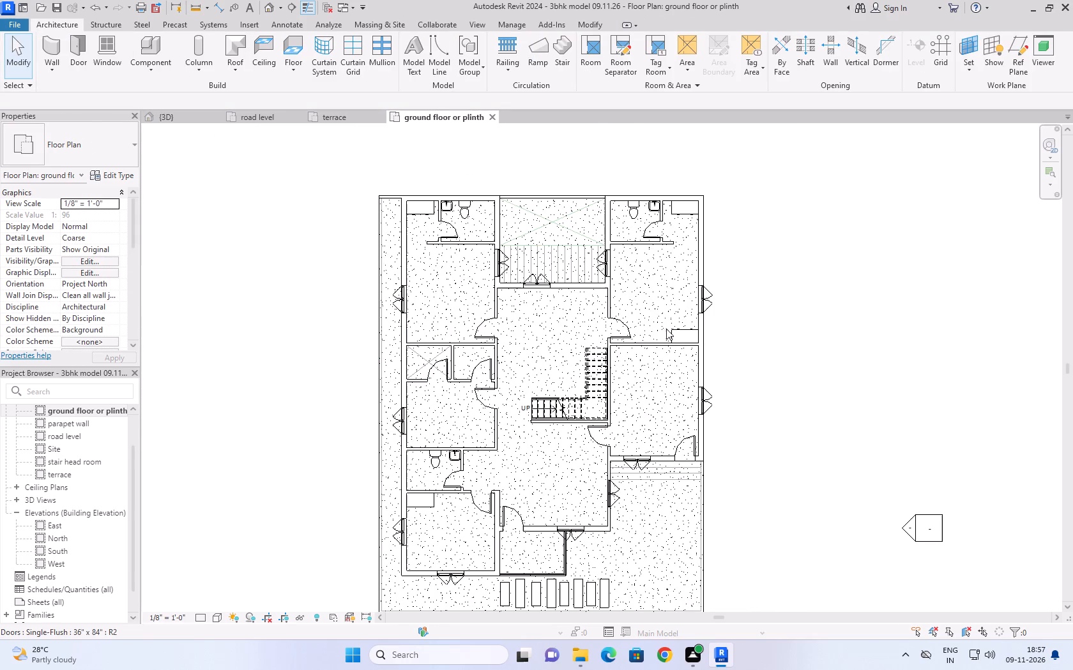
pyautogui.click(673, 330)
pyautogui.press('Delete')
# Compare the ground floor furniture layout with the reference plan in the road level view.
pyautogui.scroll(-3, 753, 357)
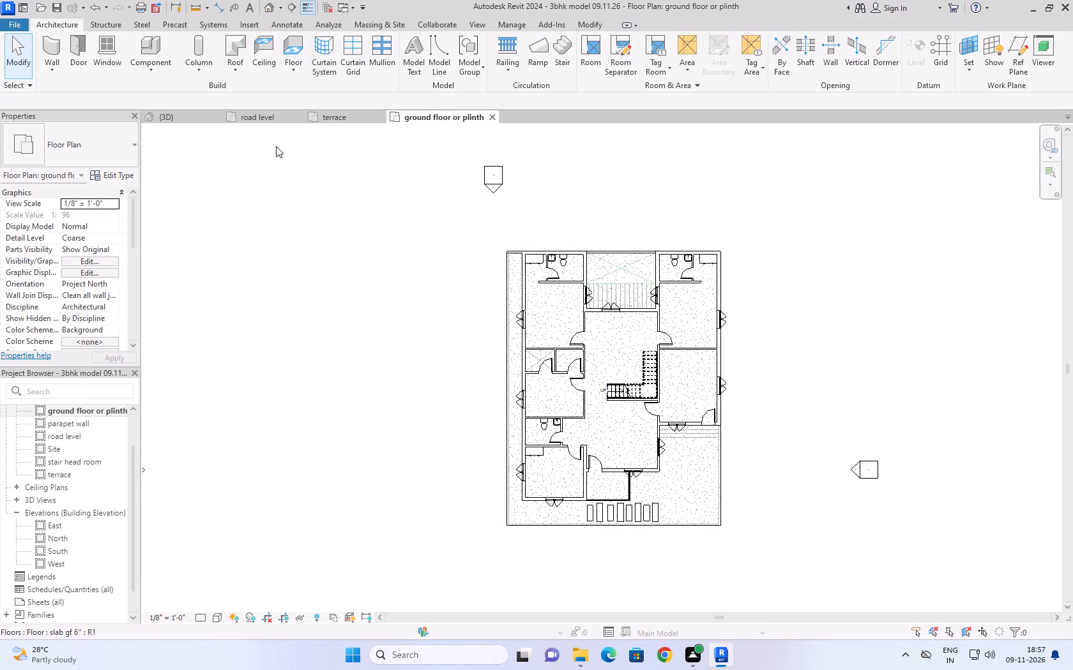
pyautogui.click(255, 113)
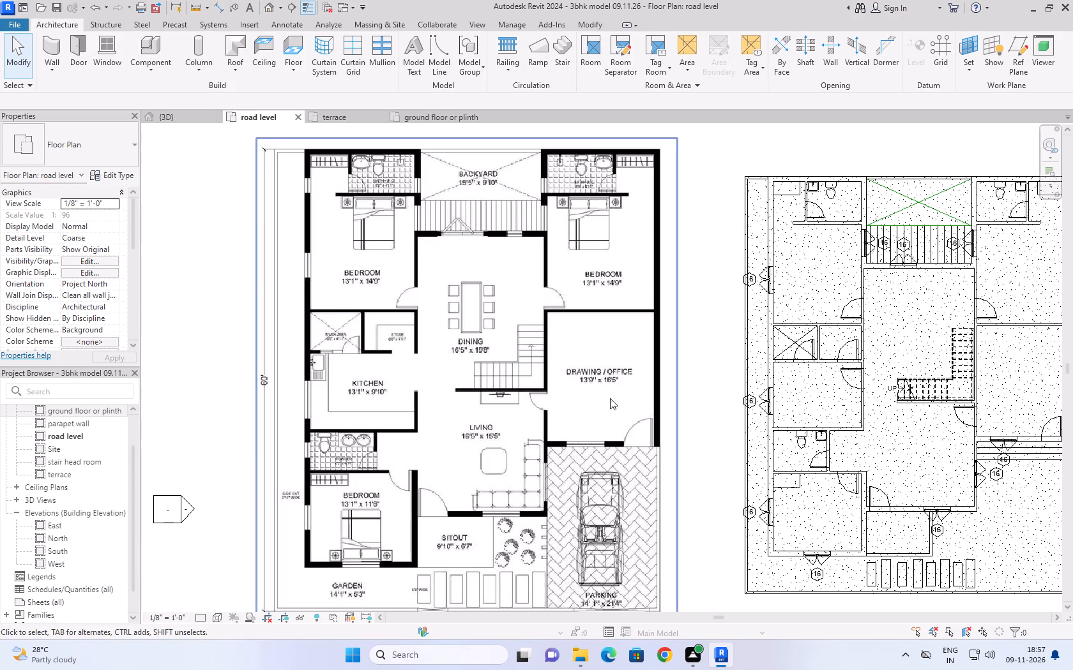
pyautogui.click(442, 116)
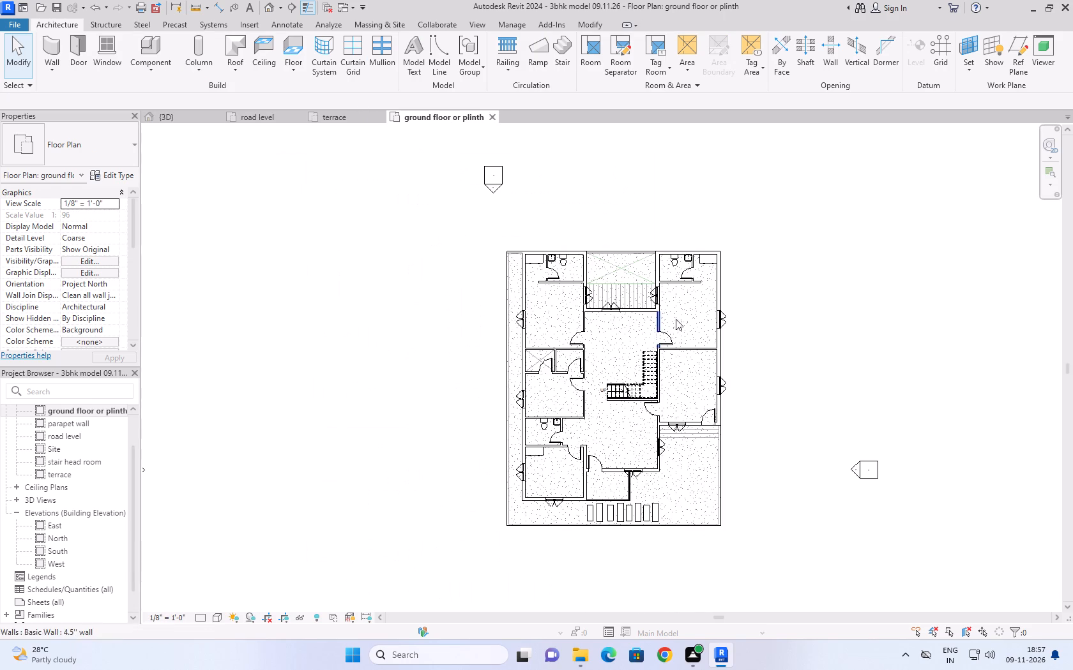
pyautogui.scroll(4, 736, 320)
pyautogui.moveTo(445, 278); pyautogui.dragTo(307, 237, button='middle')
pyautogui.scroll(-3, 307, 228)
pyautogui.scroll(2, 203, 221)
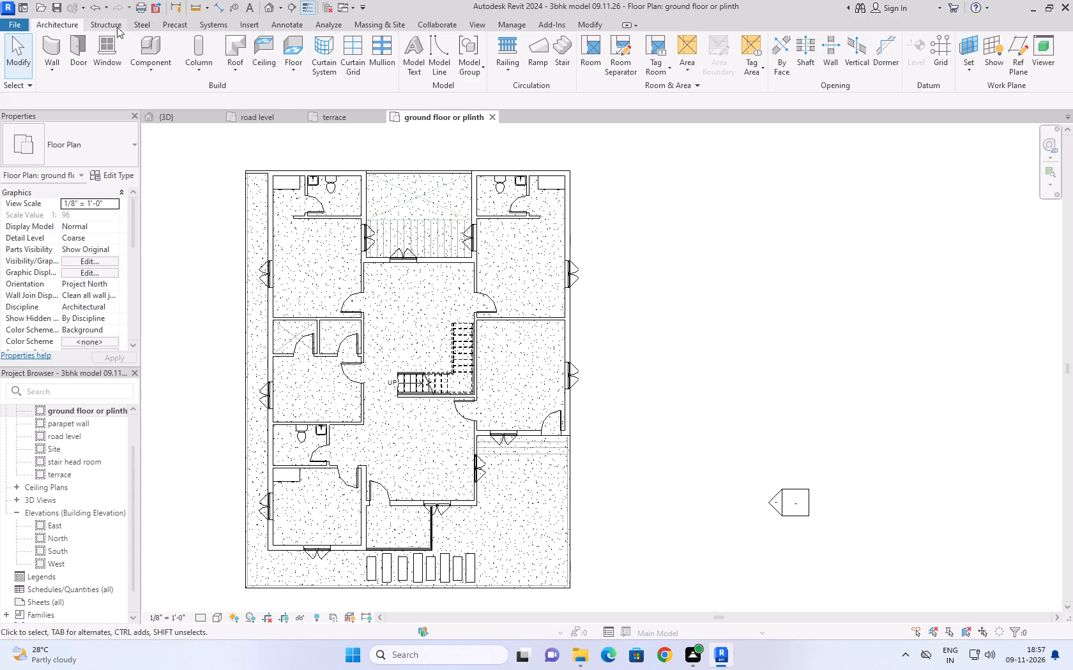
# Load the Bed-Box family from the Beds folder of the Furniture library for placing as a component.
pyautogui.click(199, 68)
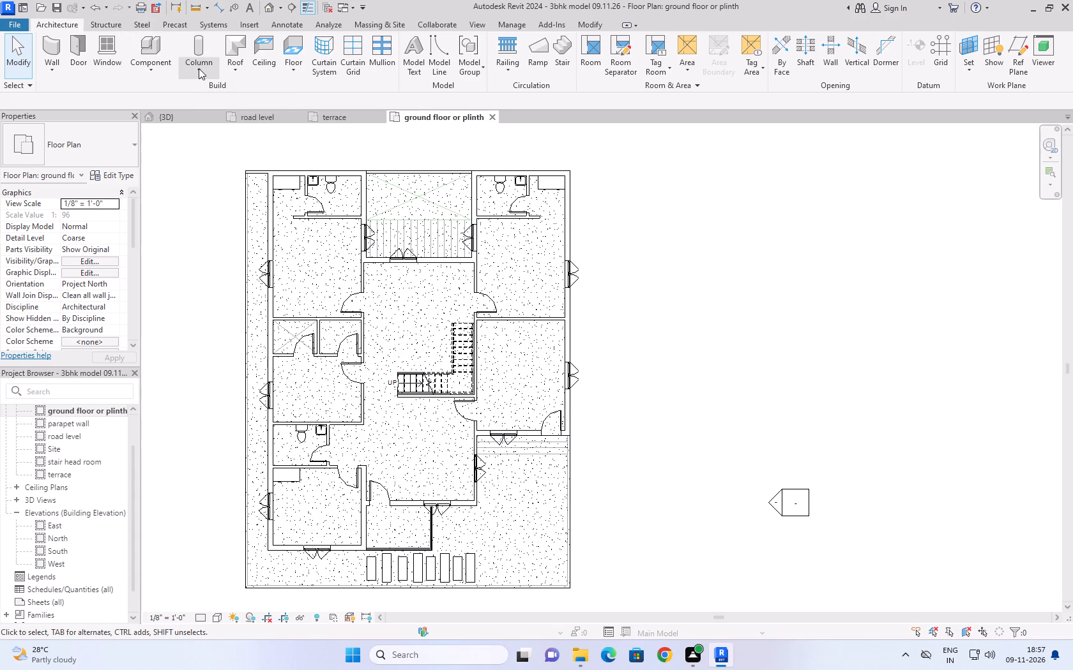
pyautogui.click(199, 68)
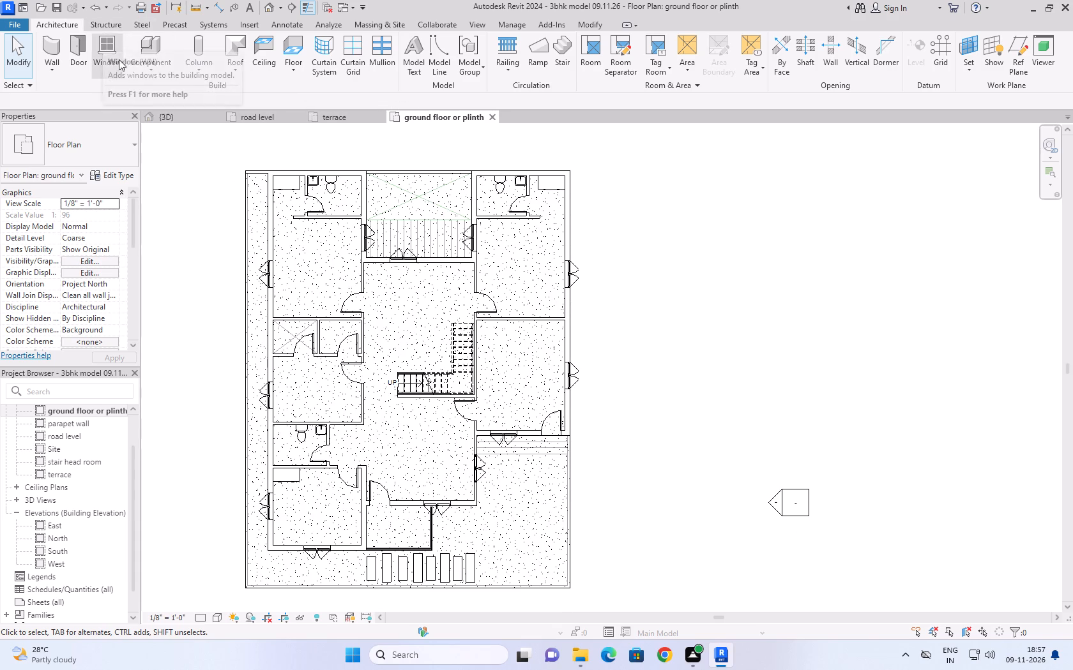
pyautogui.click(155, 69)
pyautogui.click(169, 89)
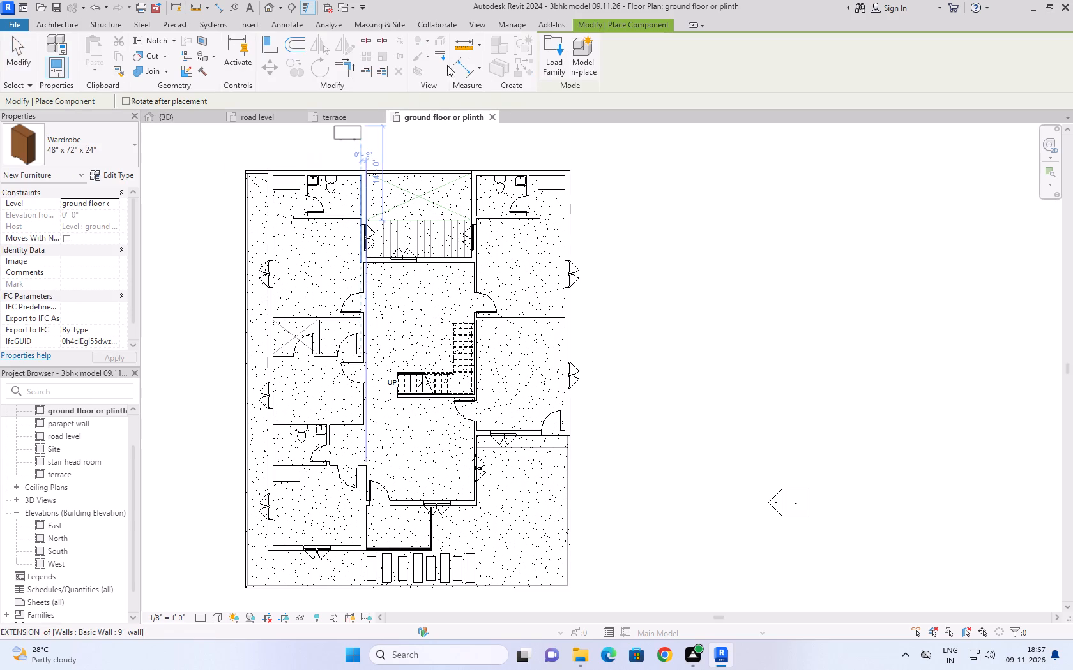
pyautogui.click(558, 48)
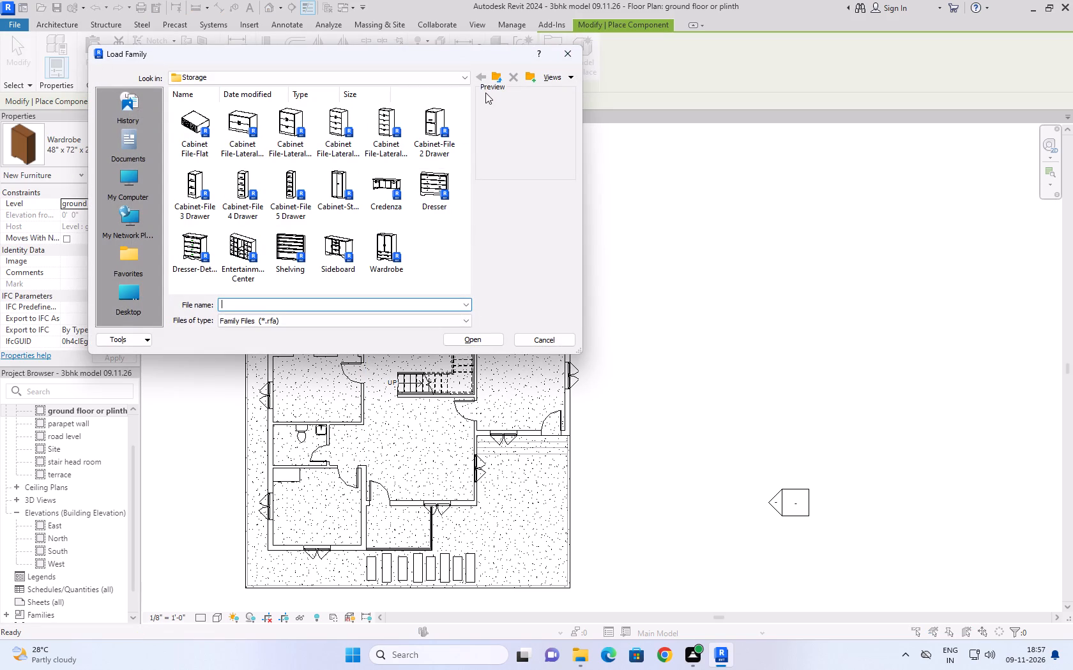
pyautogui.click(496, 78)
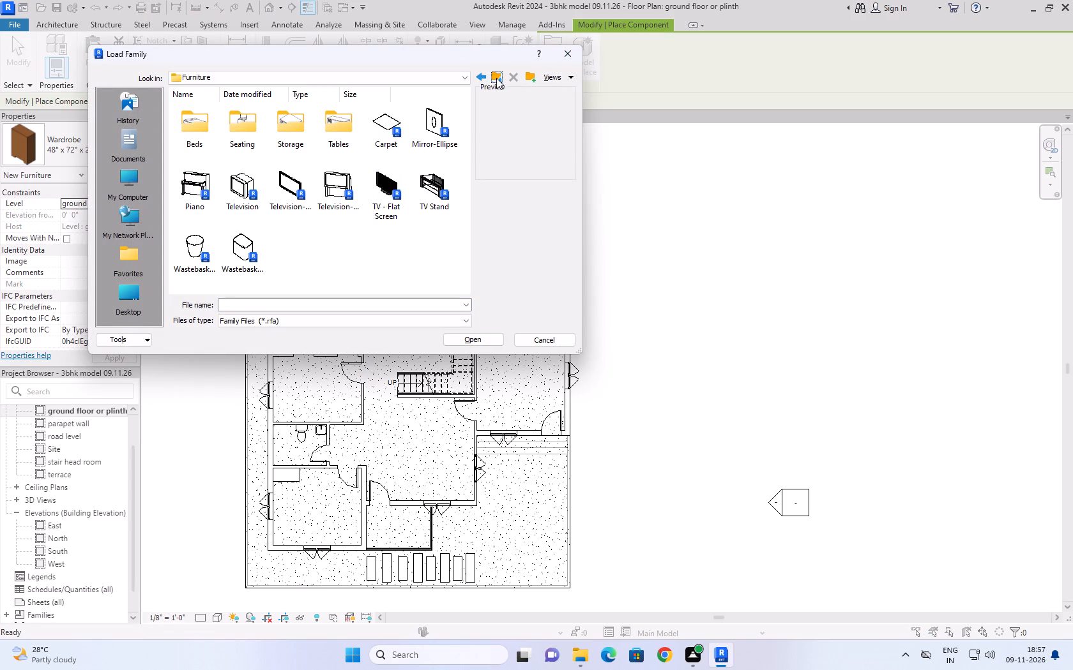
pyautogui.doubleClick(194, 130)
pyautogui.click(194, 130)
pyautogui.click(480, 340)
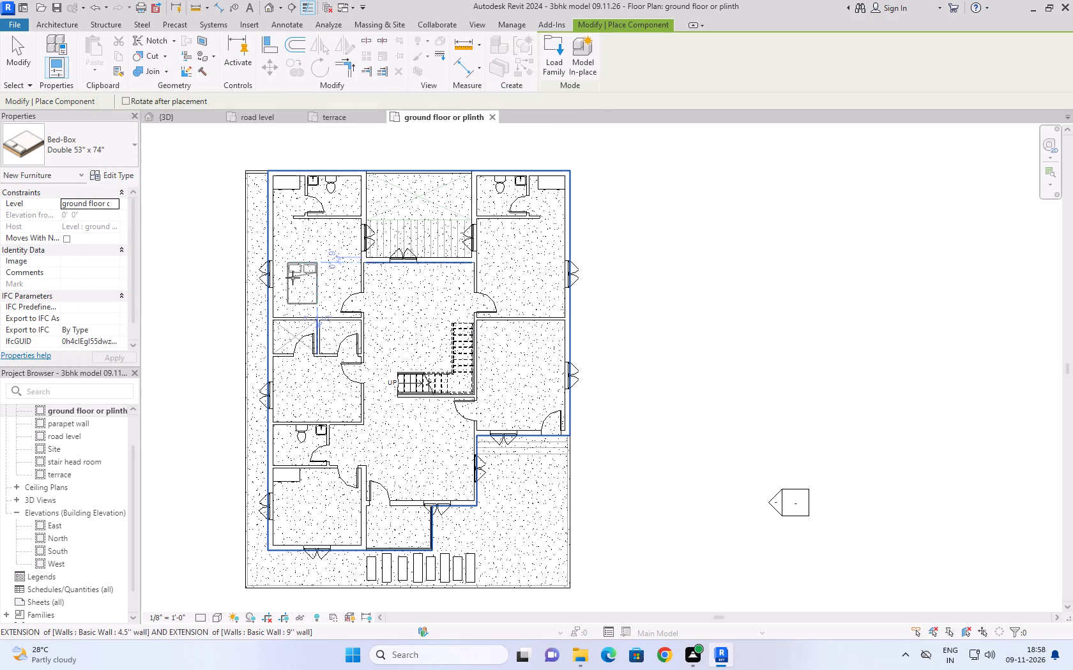
# Place a Double 53" x 74" Bed-Box in the north-west bedroom, headboard against the bathroom wall as in the reference plan.
pyautogui.press('space')
pyautogui.press('space')
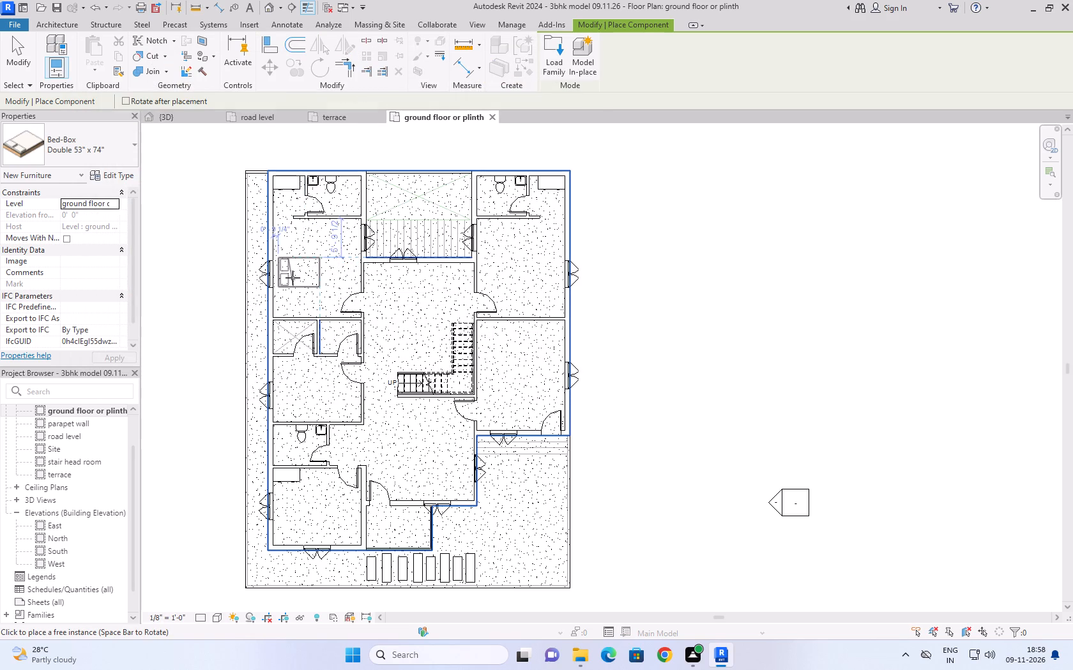
pyautogui.scroll(5, 293, 278)
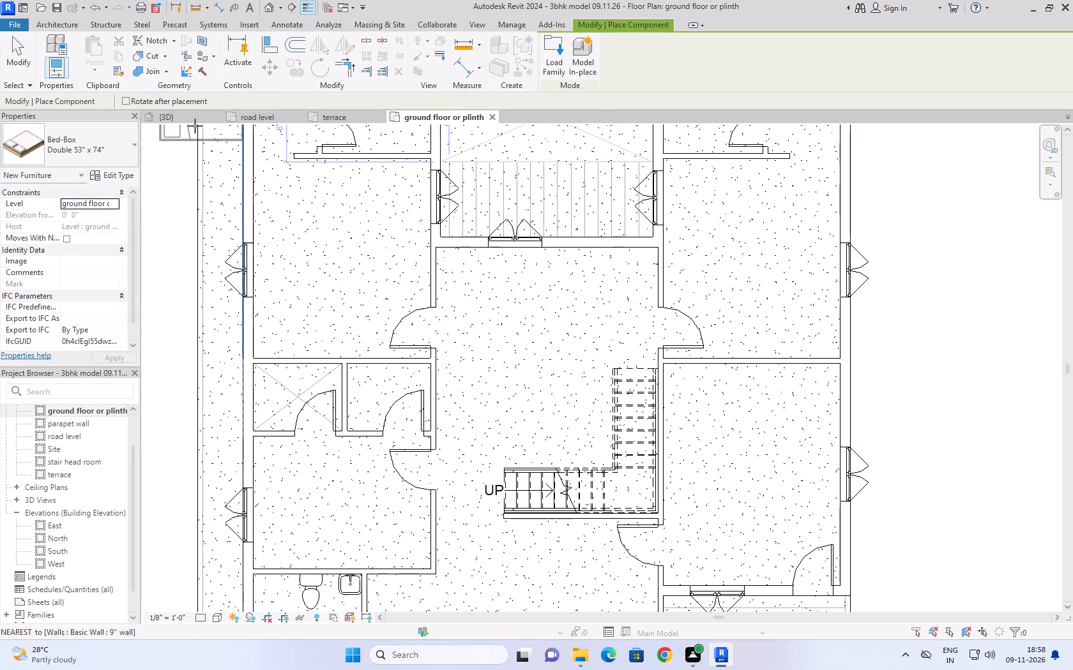
pyautogui.click(251, 117)
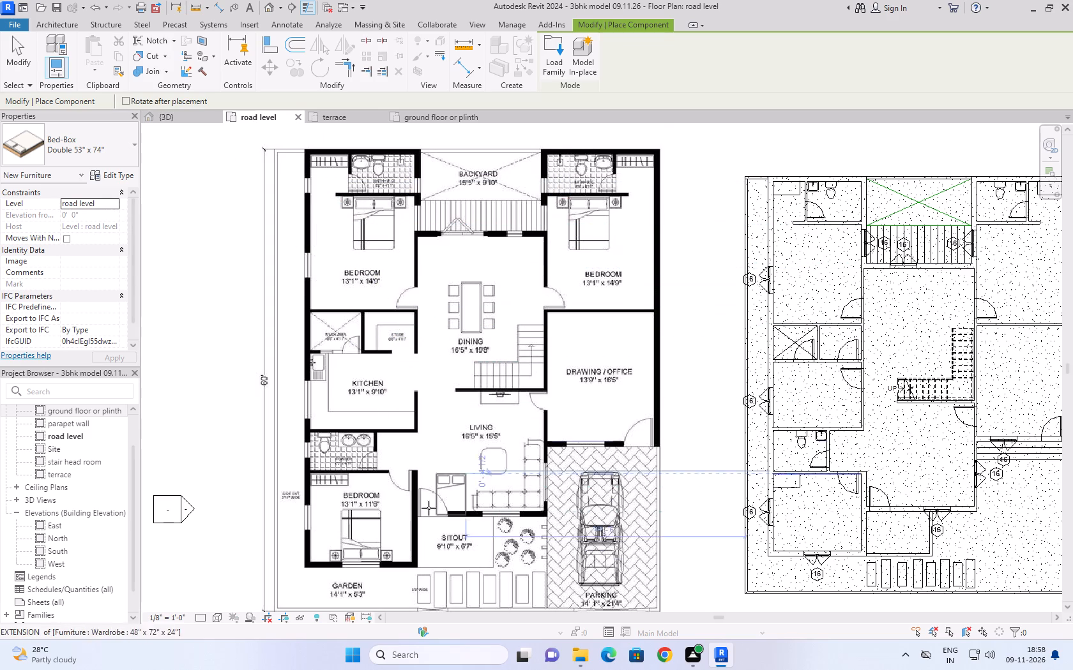
pyautogui.click(440, 109)
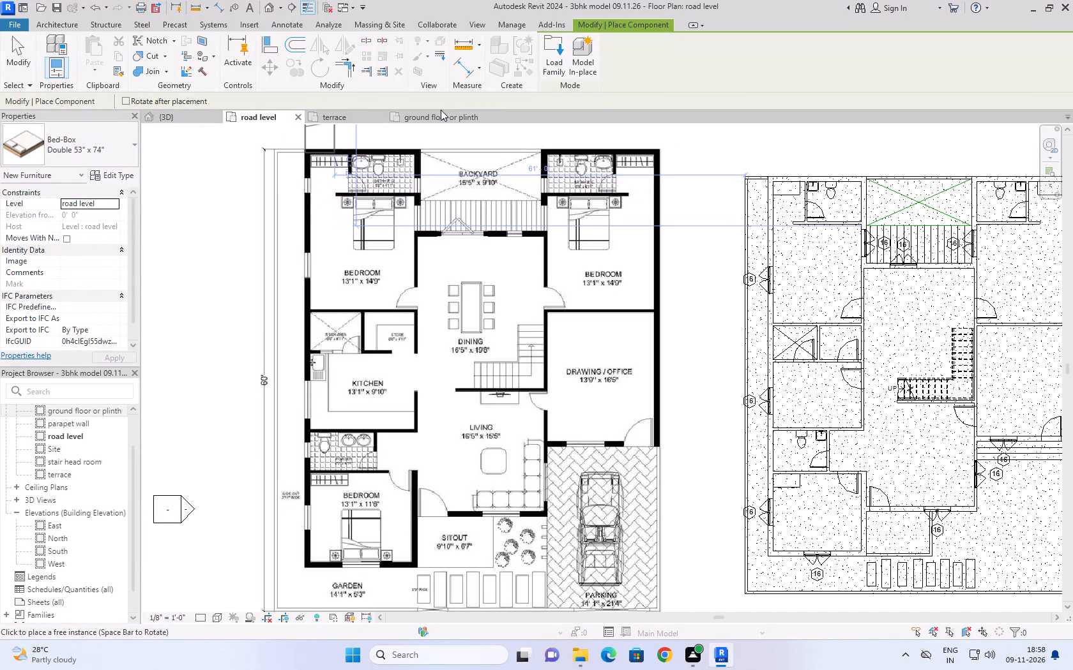
pyautogui.click(441, 113)
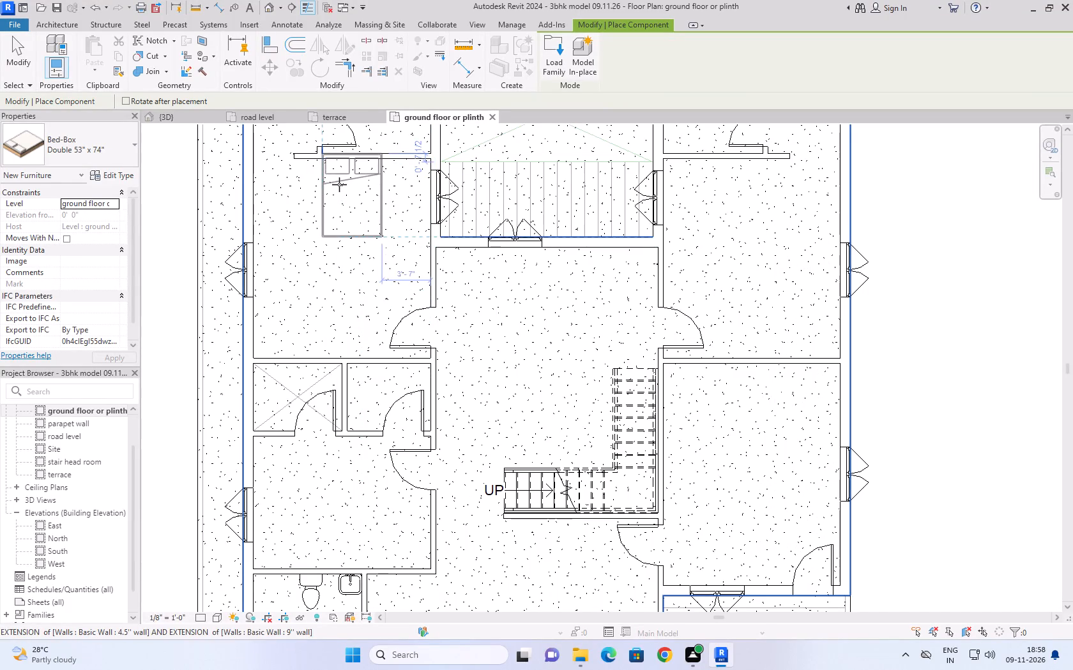
pyautogui.scroll(-7, 337, 207)
pyautogui.moveTo(337, 227); pyautogui.dragTo(337, 342, button='middle')
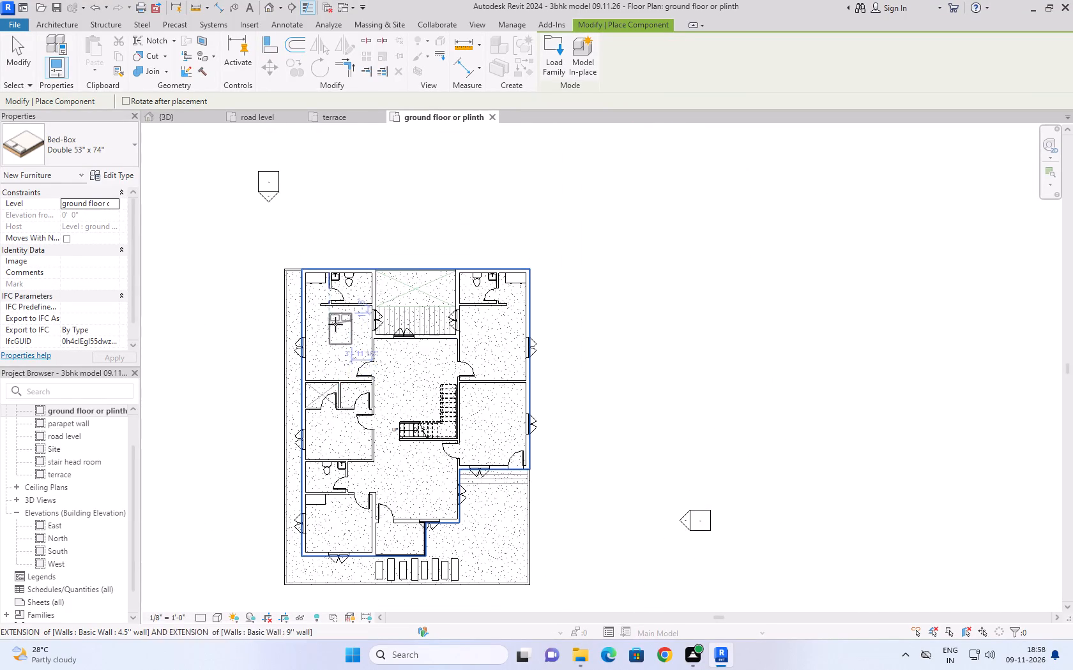
pyautogui.scroll(4, 335, 324)
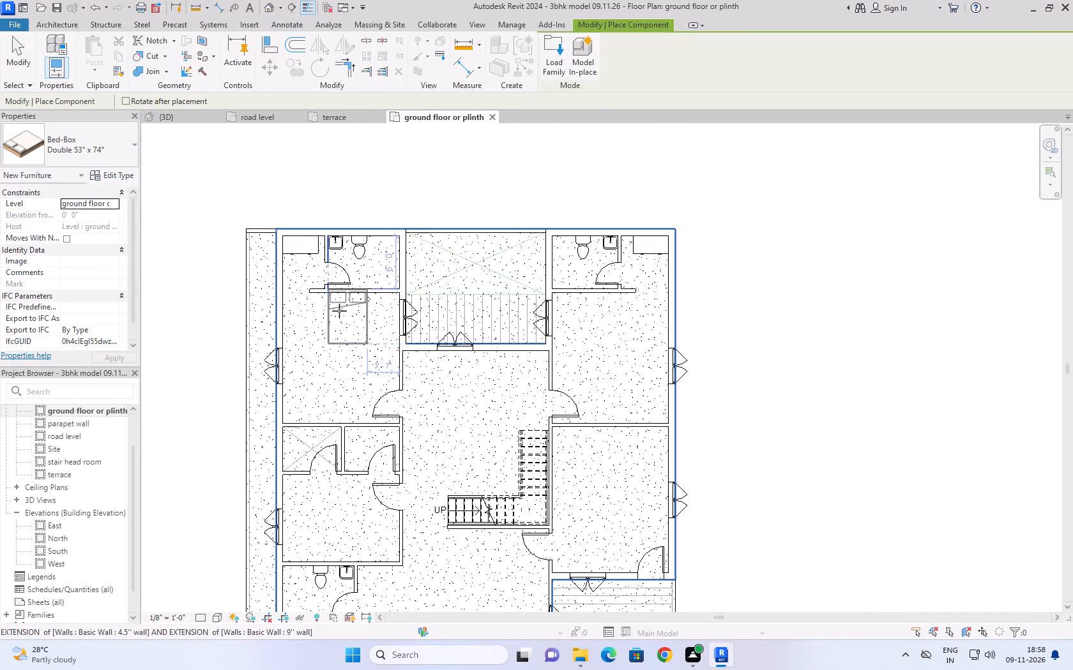
pyautogui.click(339, 311)
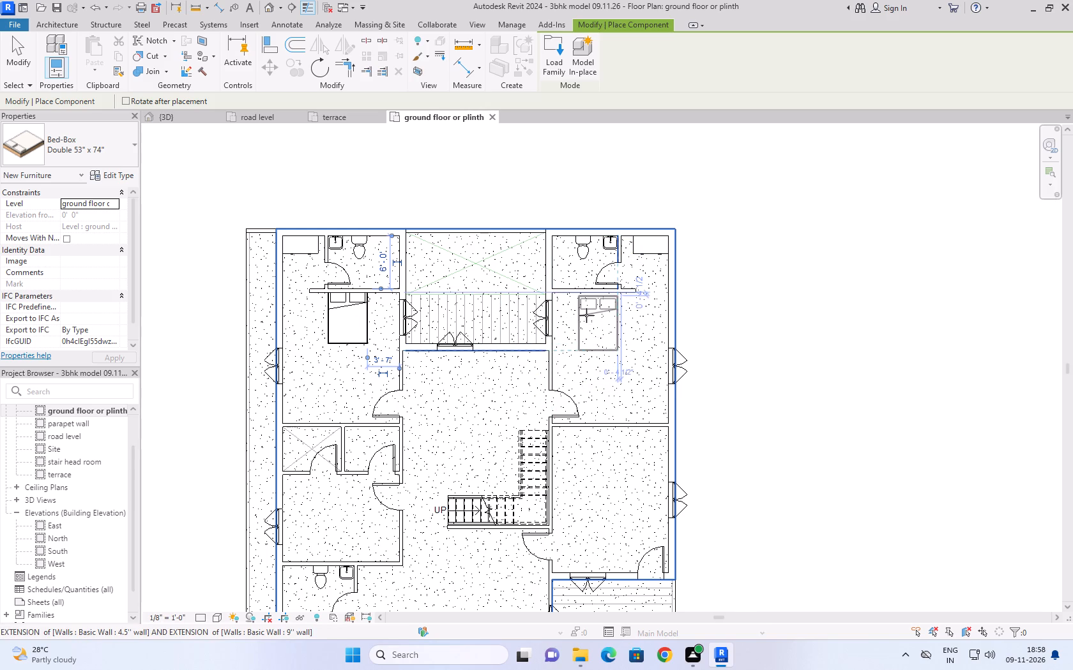
# Place a second Double 53" x 74" Bed-Box in the north-east bedroom, headboard against the bathroom wall.
pyautogui.scroll(4, 586, 315)
pyautogui.click(586, 311)
# Place a third Double 53" x 74" Bed-Box in the south-west bedroom, rotated so the headboard faces the windowed south wall.
pyautogui.scroll(-3, 591, 308)
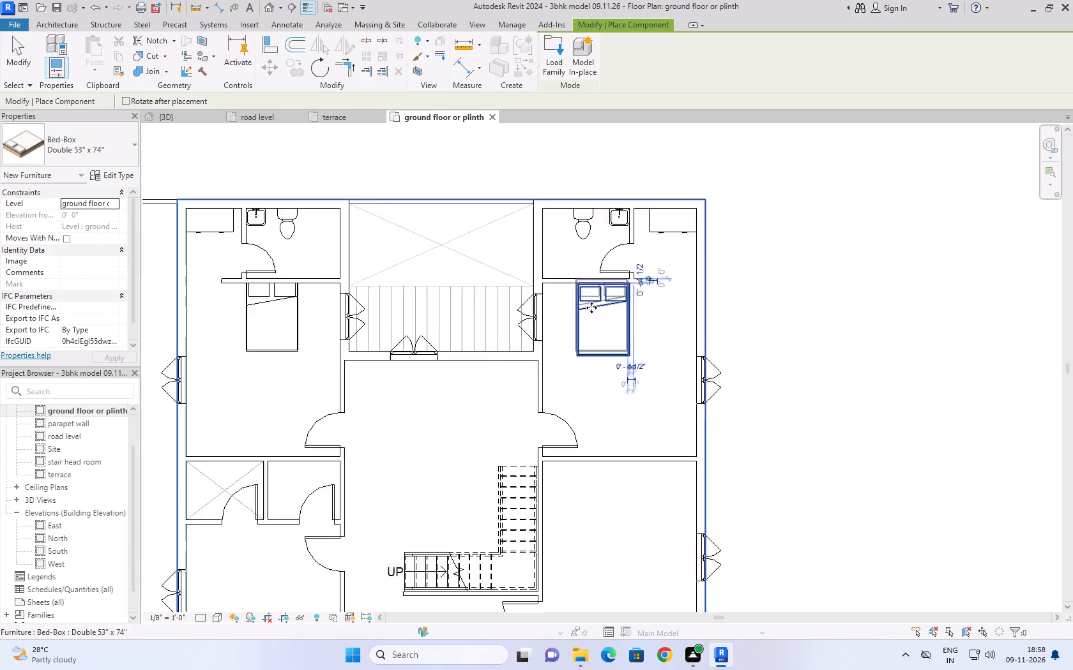
pyautogui.scroll(-6, 591, 308)
pyautogui.scroll(5, 459, 470)
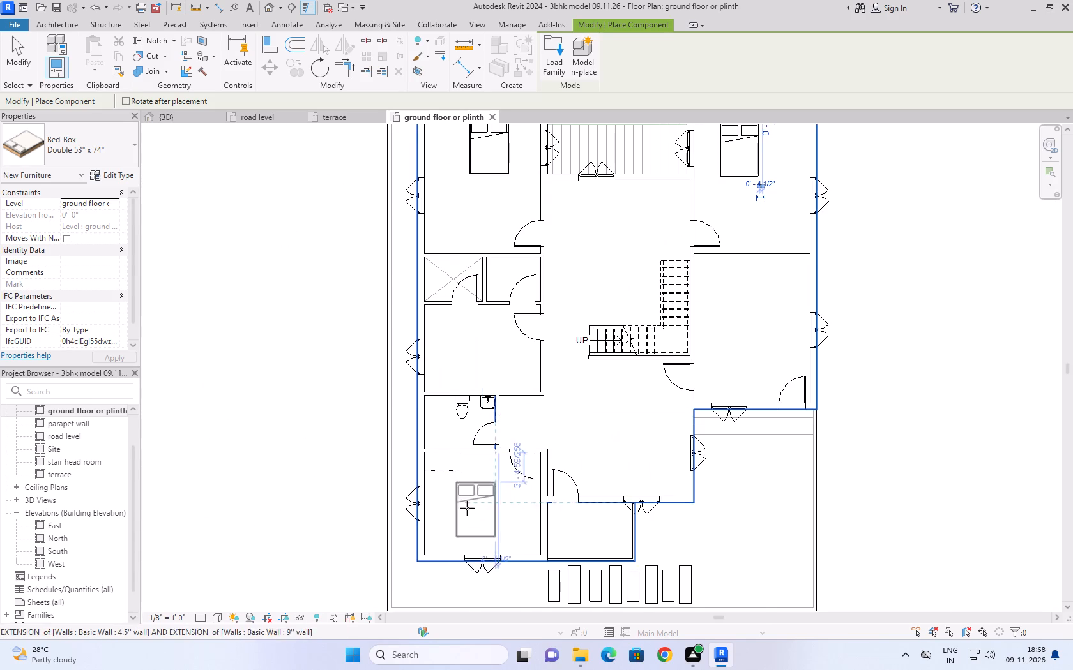
pyautogui.press('space')
pyautogui.press('space')
pyautogui.press('space')
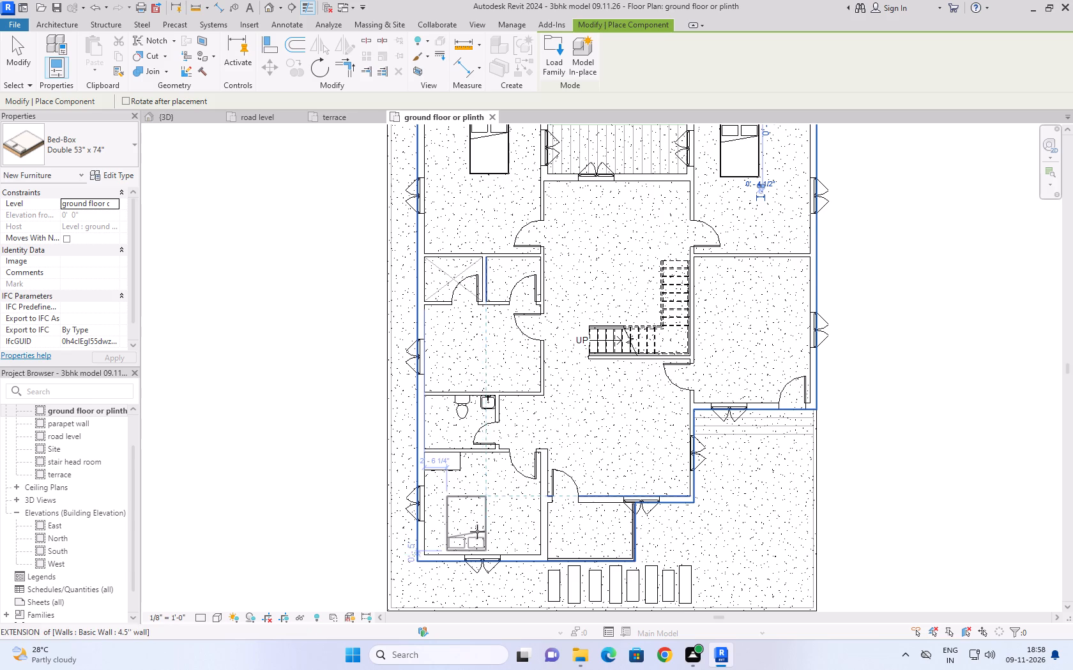
pyautogui.scroll(4, 491, 535)
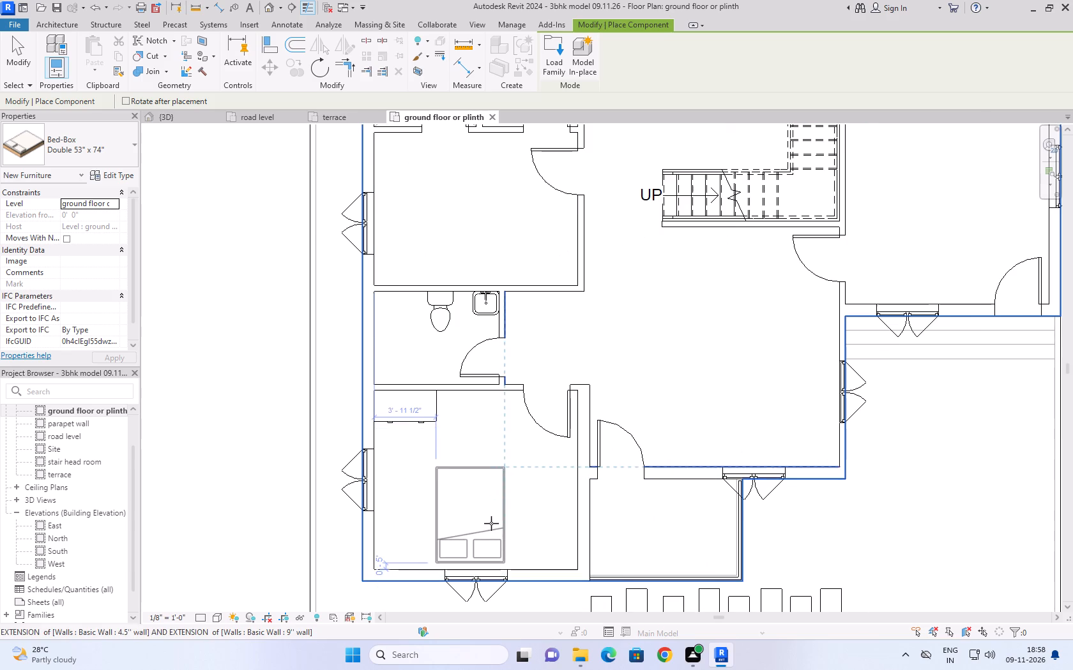
pyautogui.click(494, 534)
pyautogui.scroll(-4, 487, 408)
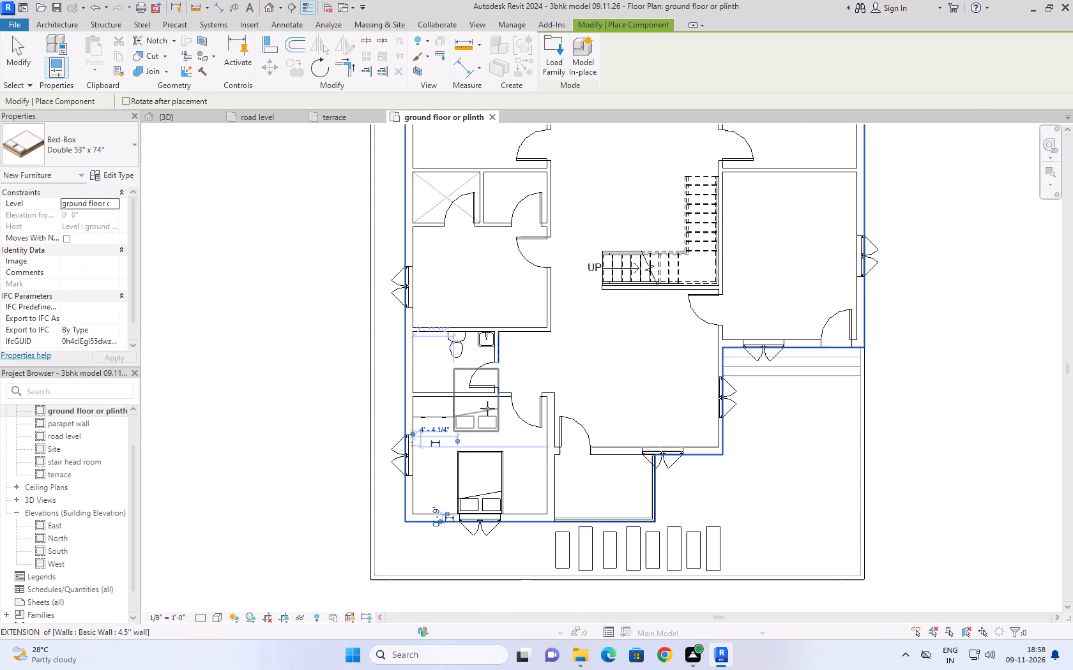
# Compare the ground floor beds with the reference plan in the road level view, closing the terrace view.
pyautogui.scroll(-4, 487, 408)
pyautogui.click(339, 120)
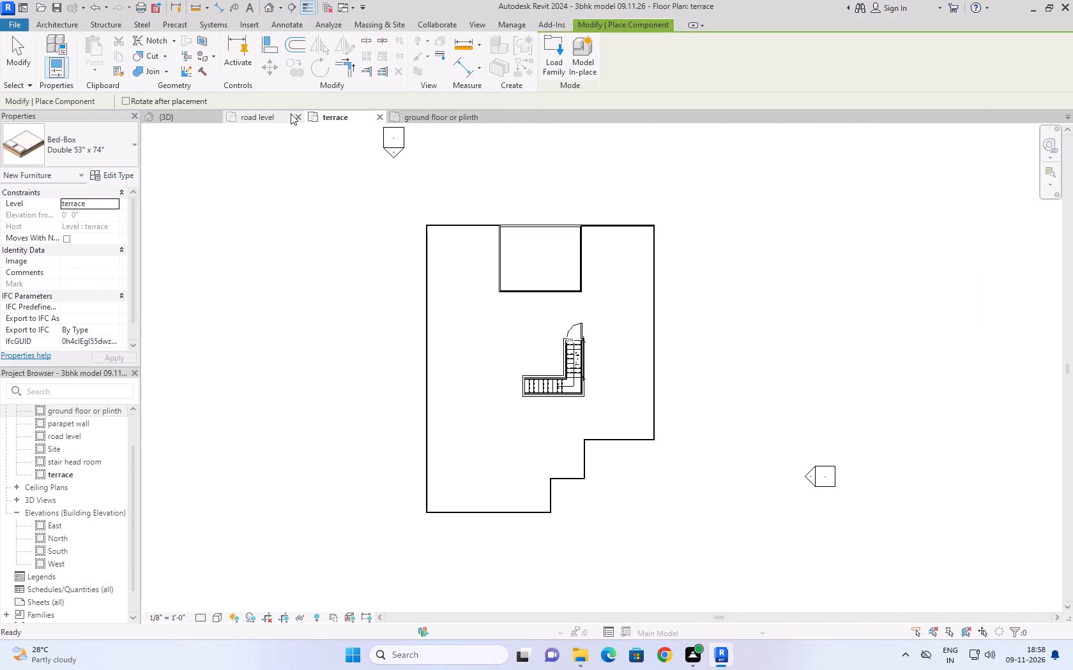
pyautogui.click(275, 113)
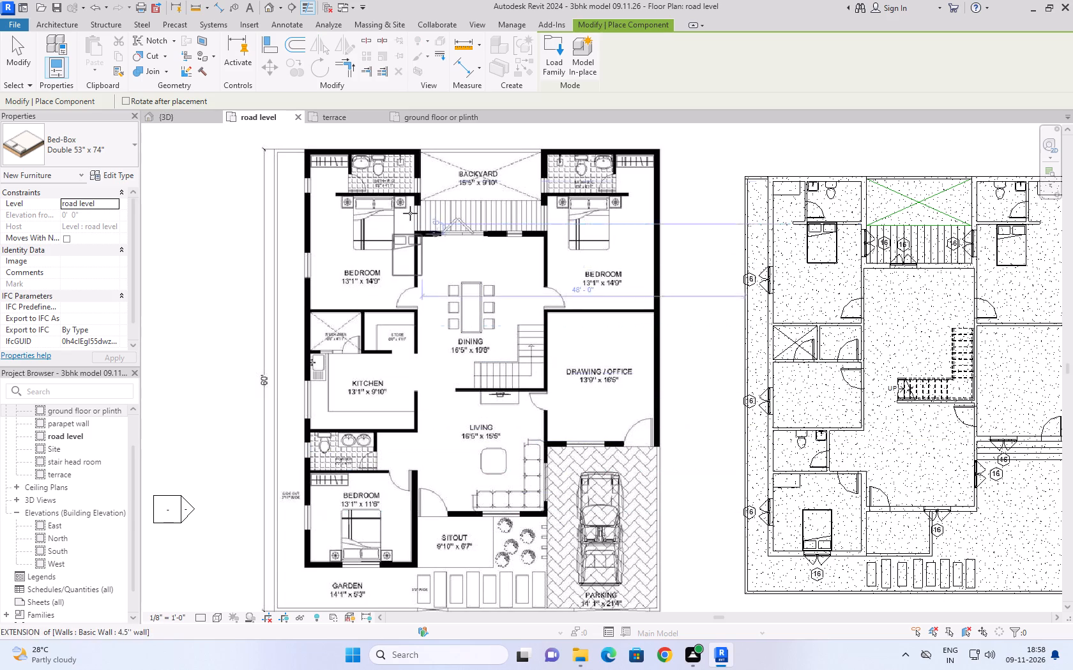
pyautogui.click(427, 121)
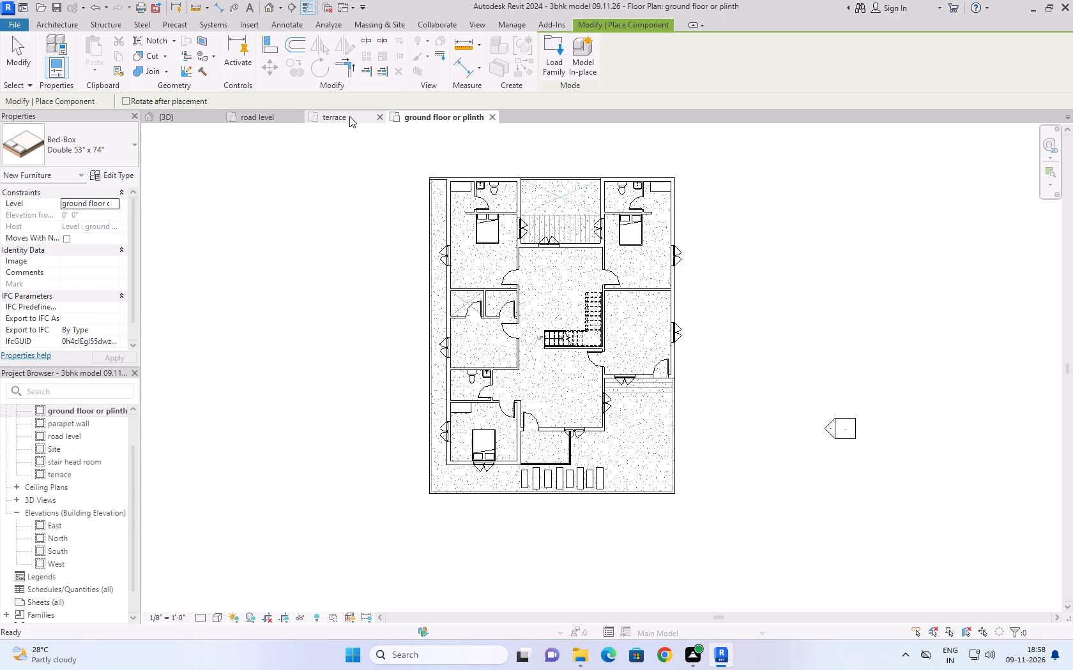
pyautogui.click(379, 119)
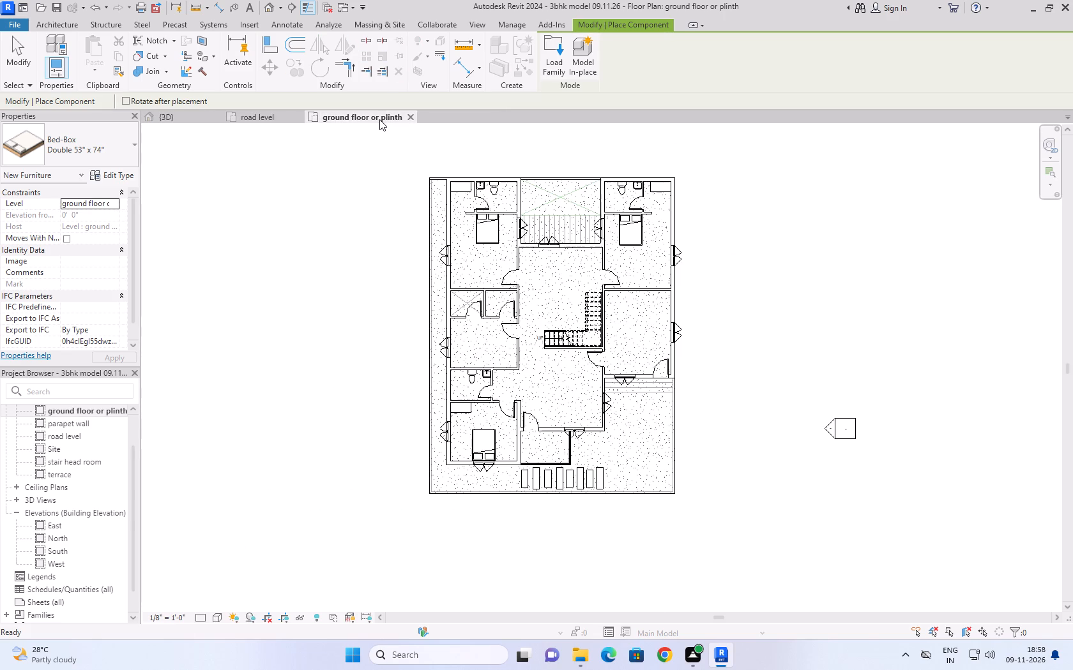
pyautogui.click(279, 122)
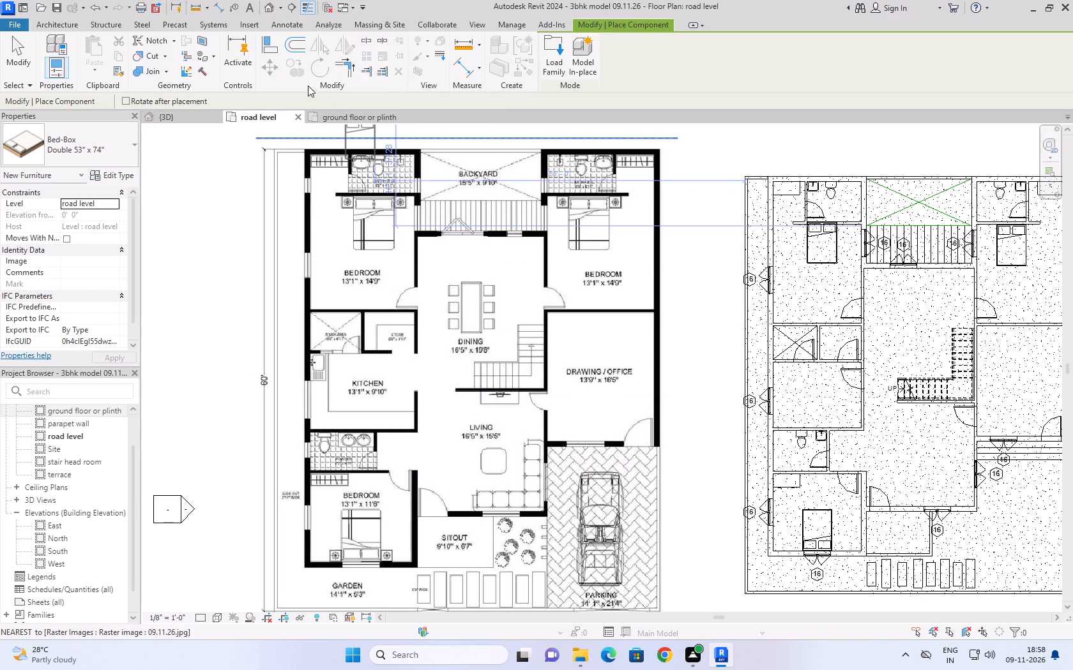
pyautogui.click(362, 117)
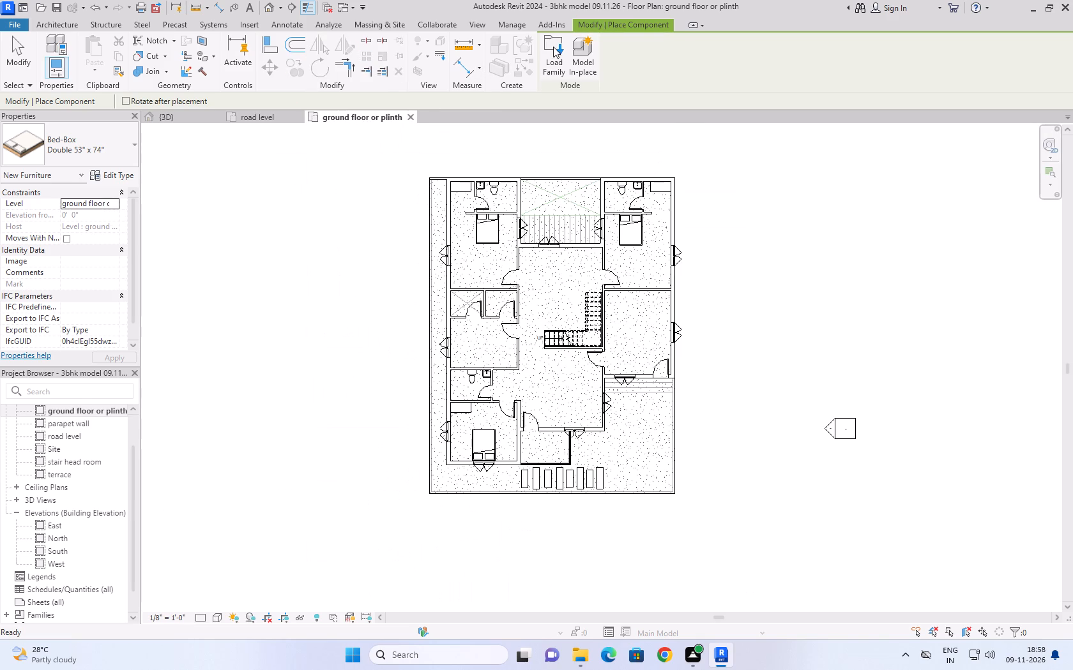
# Load the Counter Top w Sink Hole family from the Counter Tops folder of the Casework library.
pyautogui.click(565, 43)
pyautogui.click(498, 80)
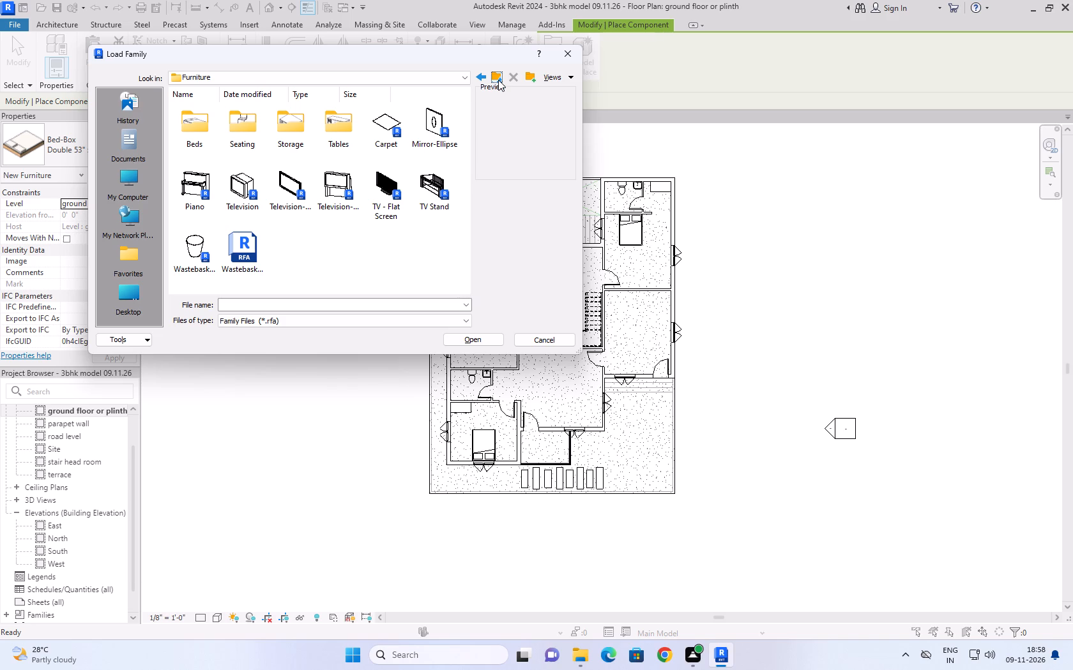
pyautogui.click(498, 80)
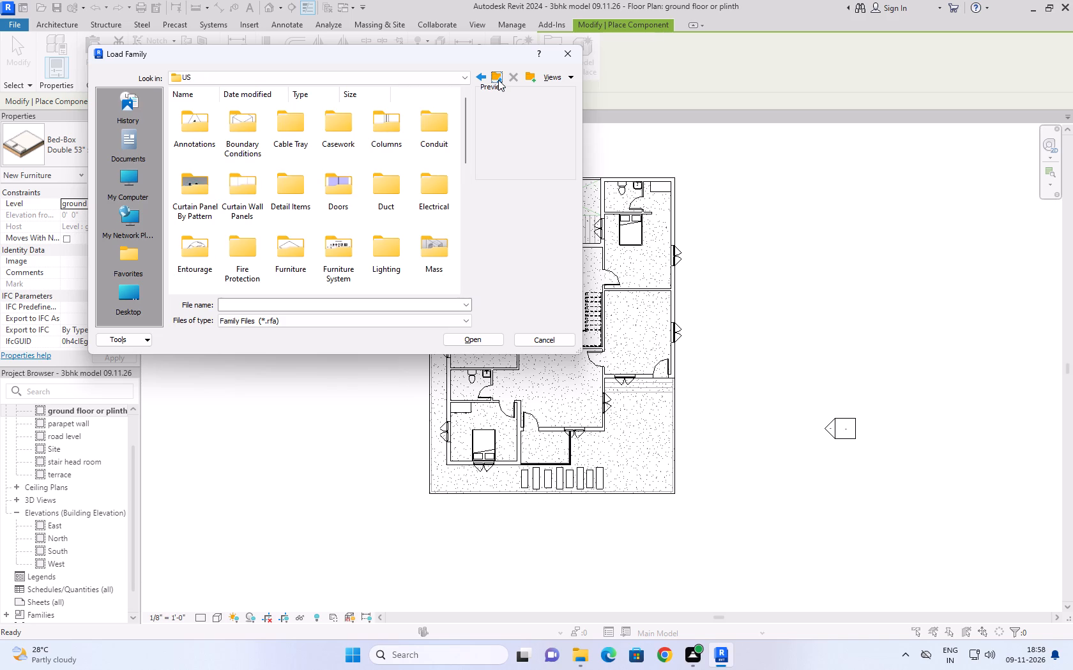
pyautogui.scroll(4, 360, 170)
pyautogui.doubleClick(350, 132)
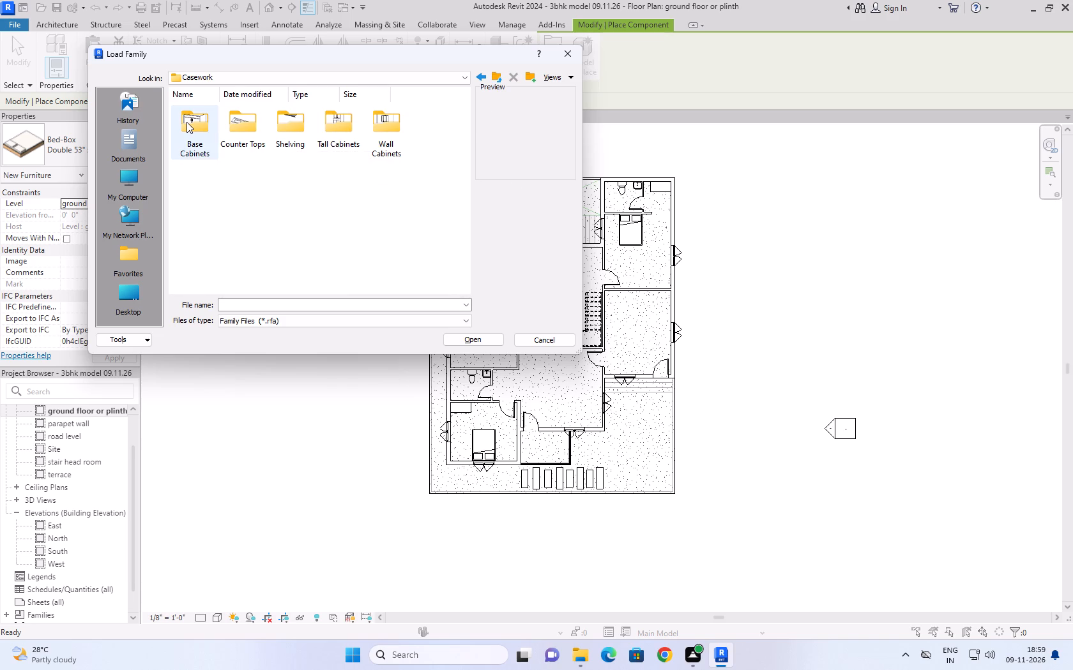
pyautogui.doubleClick(243, 140)
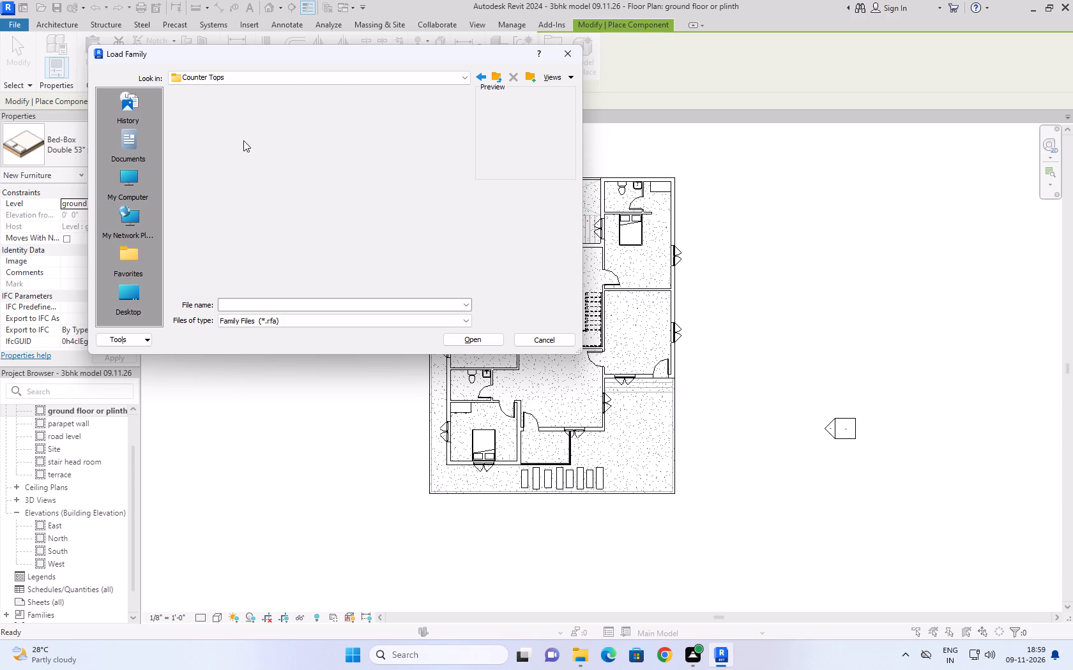
pyautogui.click(231, 135)
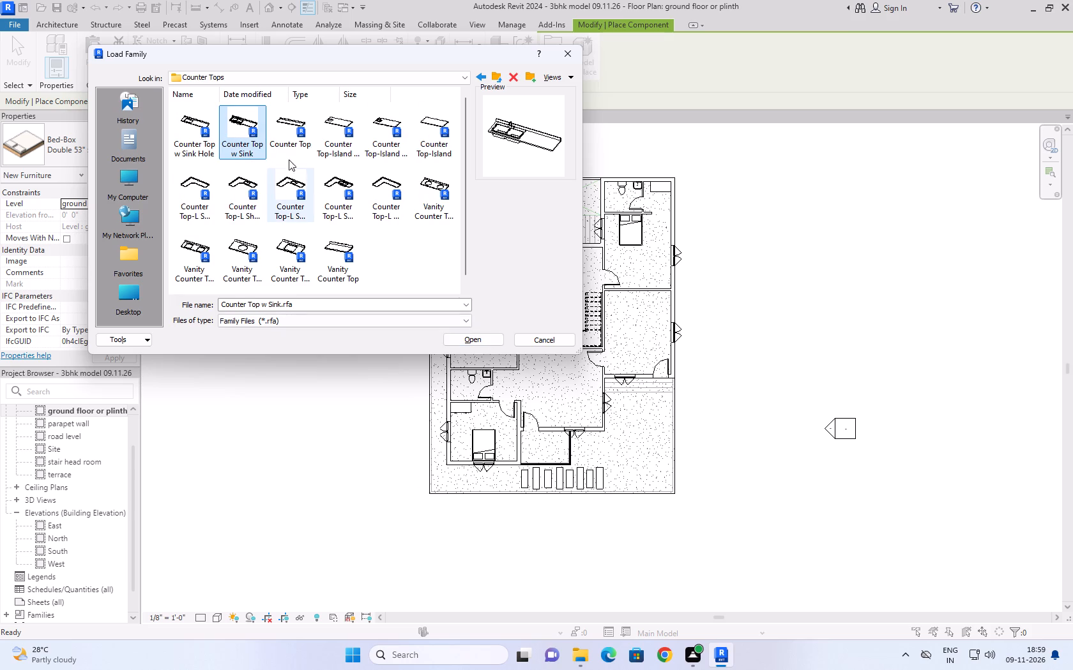
pyautogui.click(194, 135)
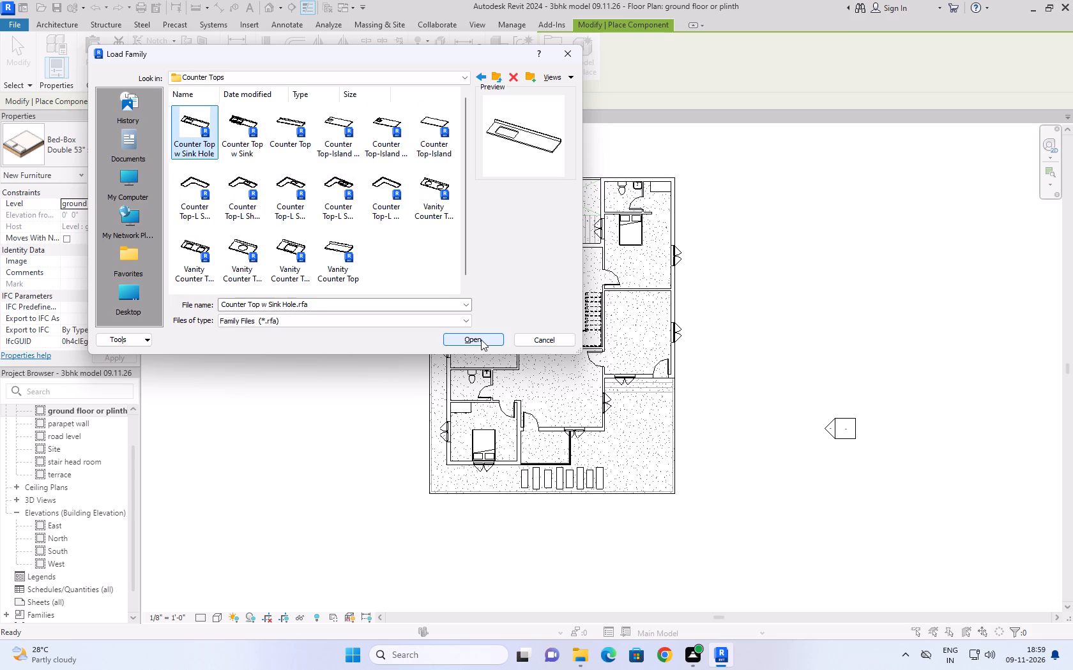
pyautogui.click(481, 339)
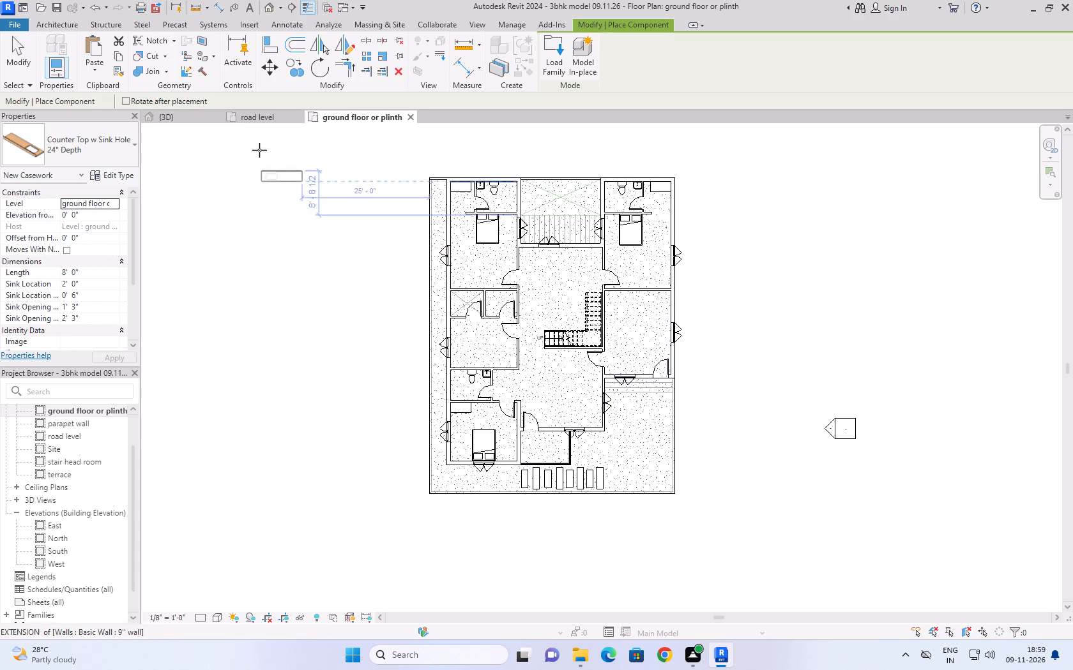
# Place the 24" Depth Counter Top w Sink Hole along the kitchen's west wall, snapped into the south-west corner with the sink end south.
pyautogui.click(258, 119)
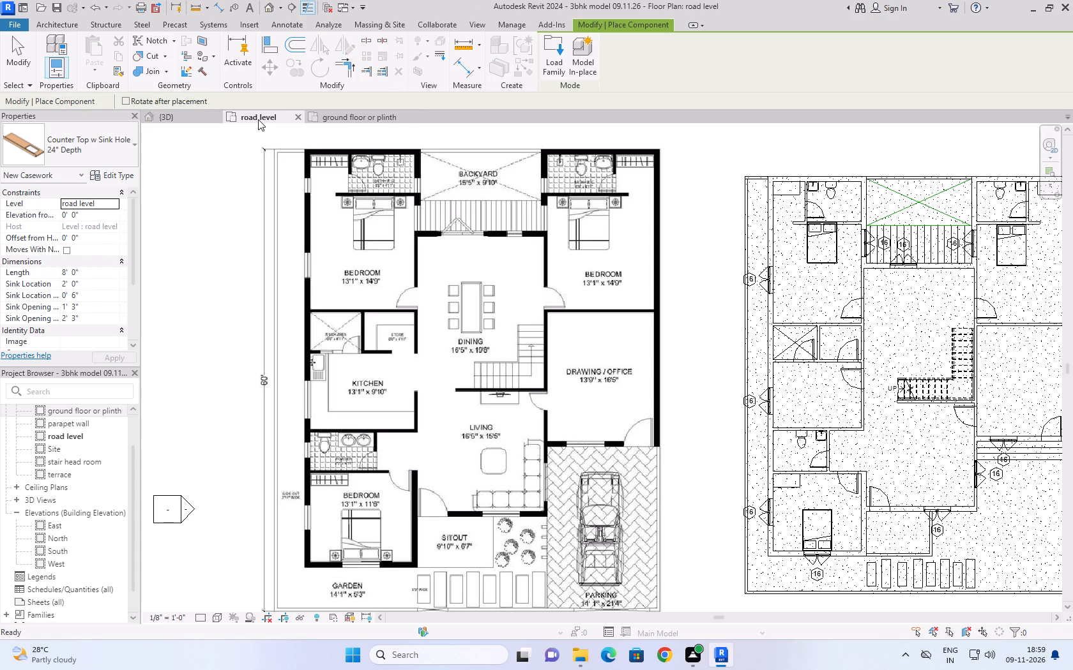
pyautogui.click(333, 116)
pyautogui.scroll(8, 457, 384)
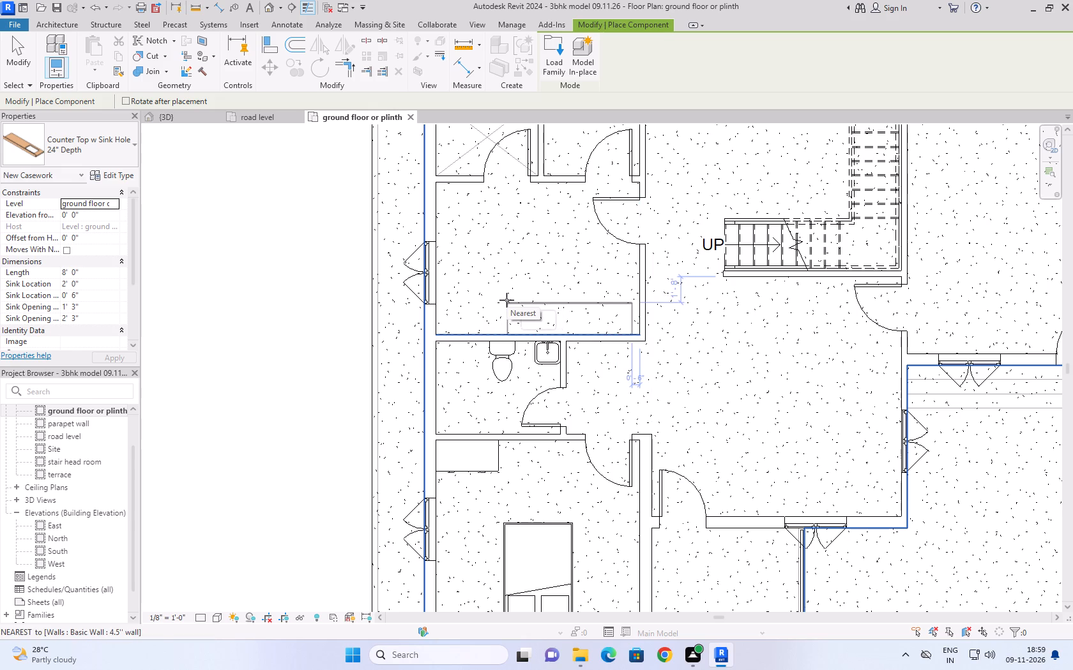
pyautogui.press('space')
pyautogui.press('space')
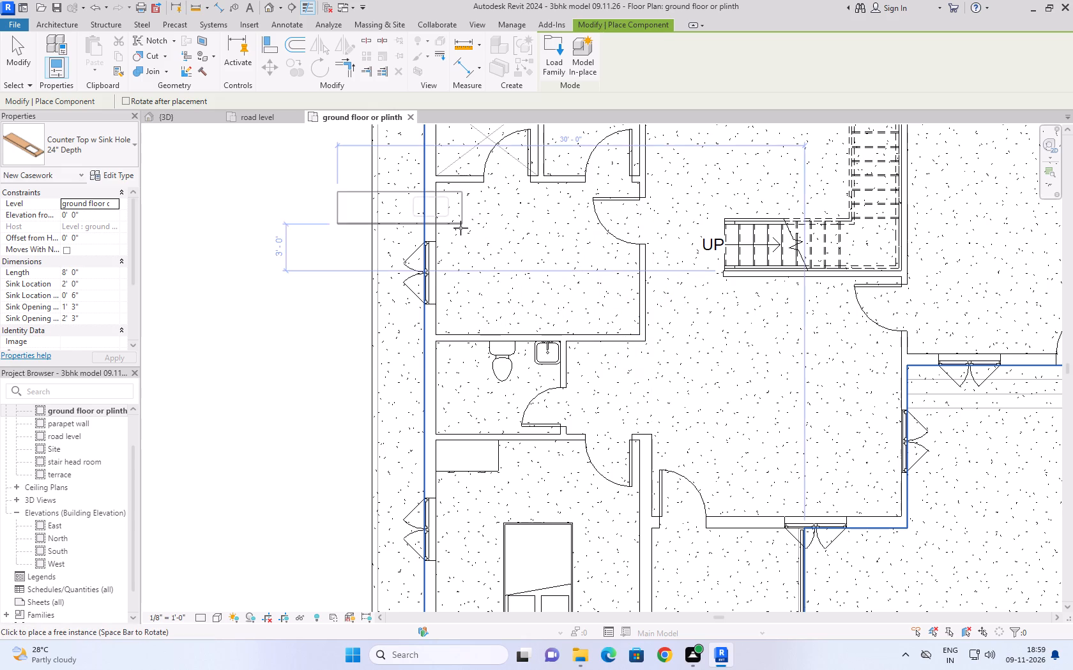
pyautogui.press('space')
pyautogui.scroll(6, 468, 193)
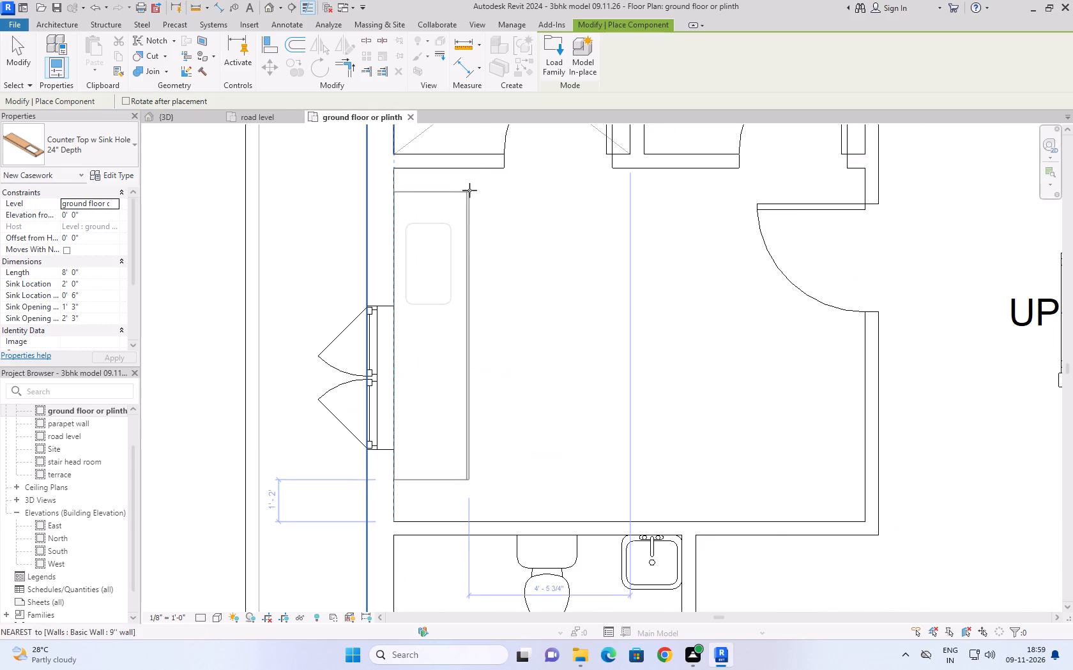
pyautogui.press('space')
pyautogui.press('space')
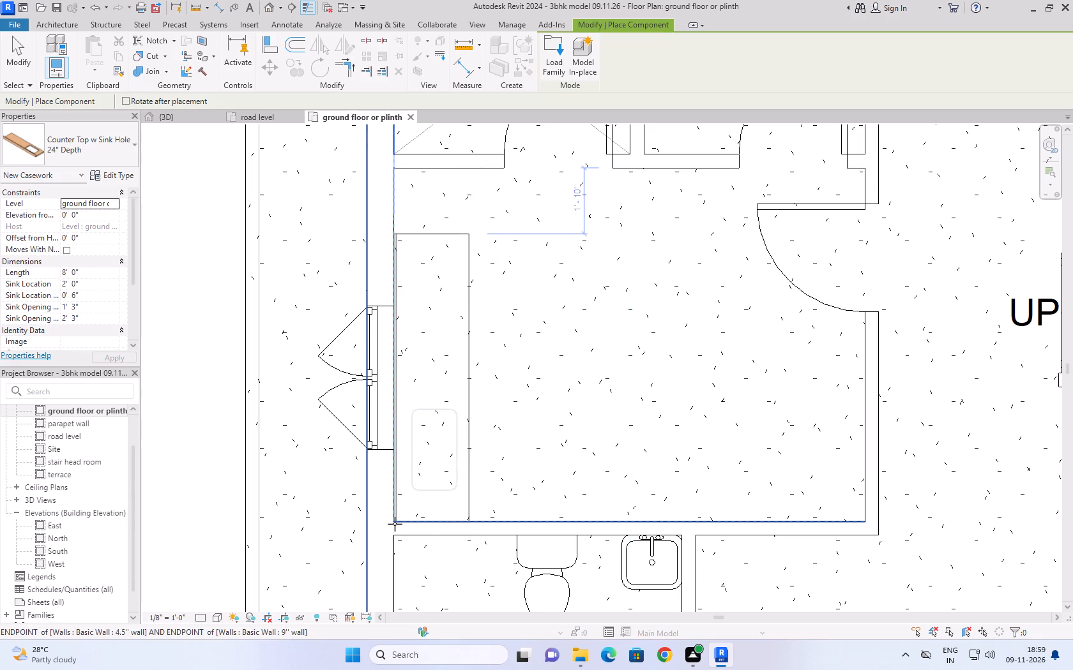
pyautogui.scroll(13, 395, 524)
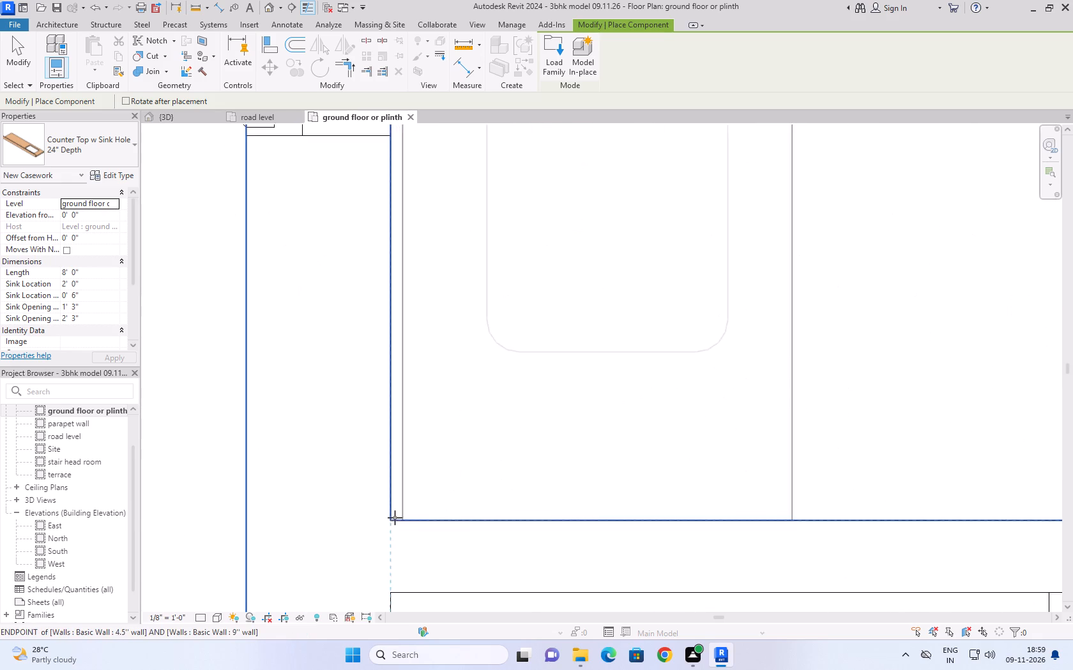
pyautogui.scroll(5, 395, 517)
pyautogui.click(389, 523)
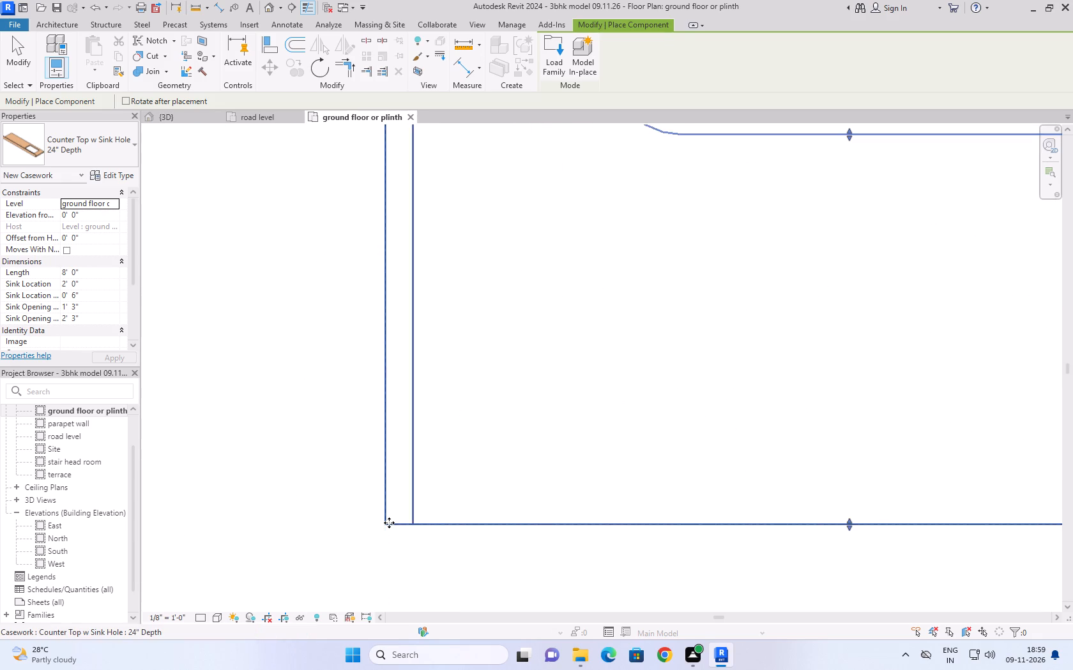
pyautogui.scroll(-16, 420, 512)
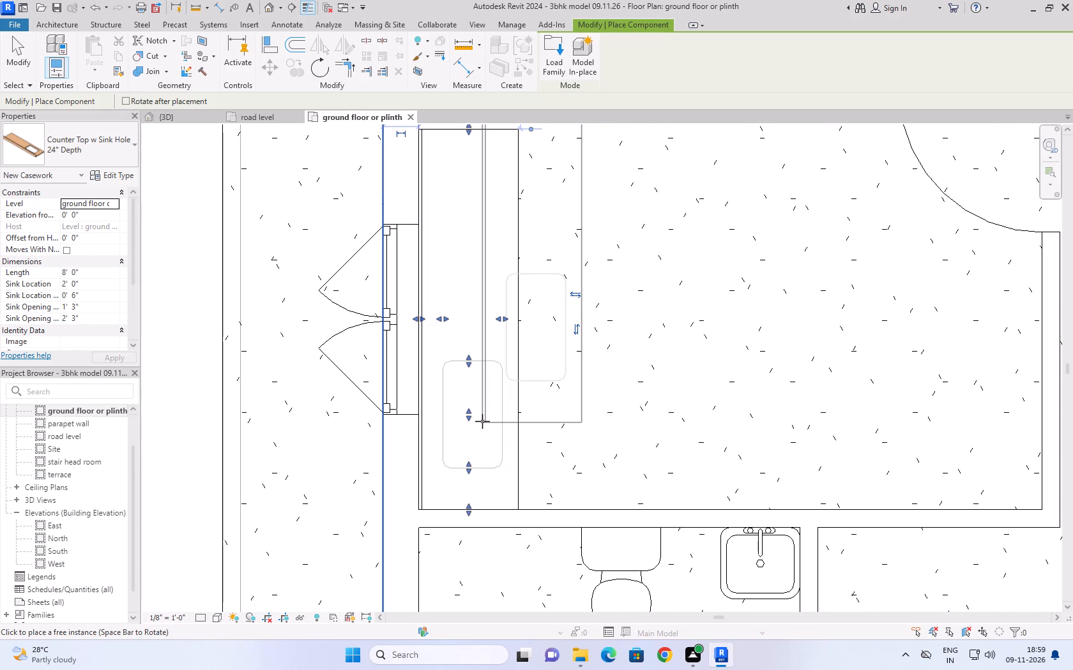
pyautogui.scroll(-7, 490, 407)
pyautogui.moveTo(551, 387); pyautogui.dragTo(455, 412, button='middle')
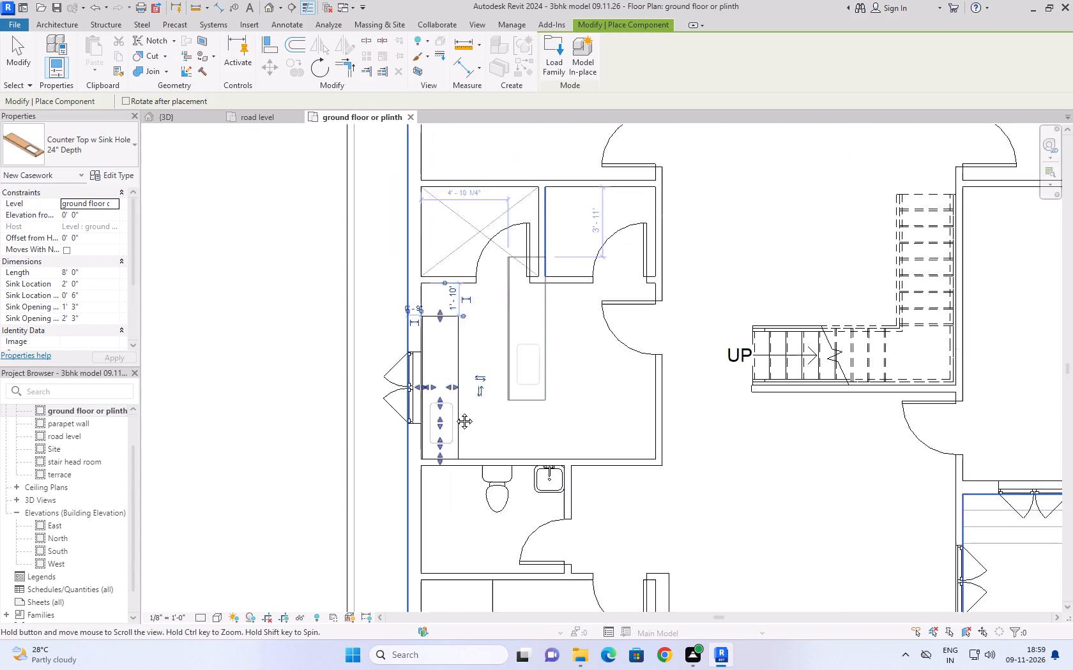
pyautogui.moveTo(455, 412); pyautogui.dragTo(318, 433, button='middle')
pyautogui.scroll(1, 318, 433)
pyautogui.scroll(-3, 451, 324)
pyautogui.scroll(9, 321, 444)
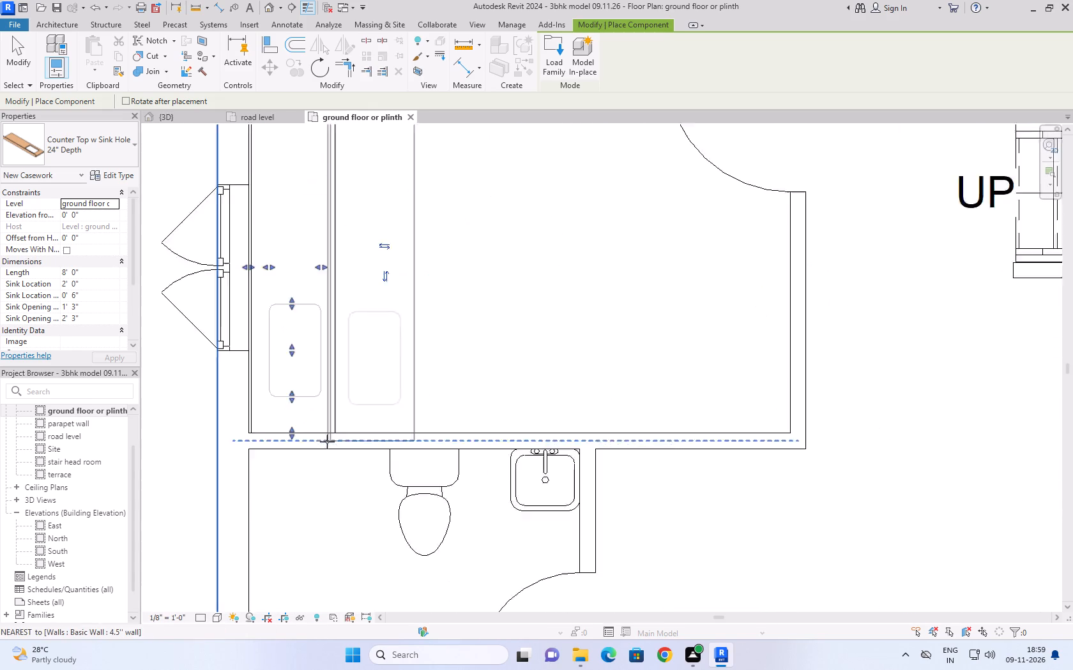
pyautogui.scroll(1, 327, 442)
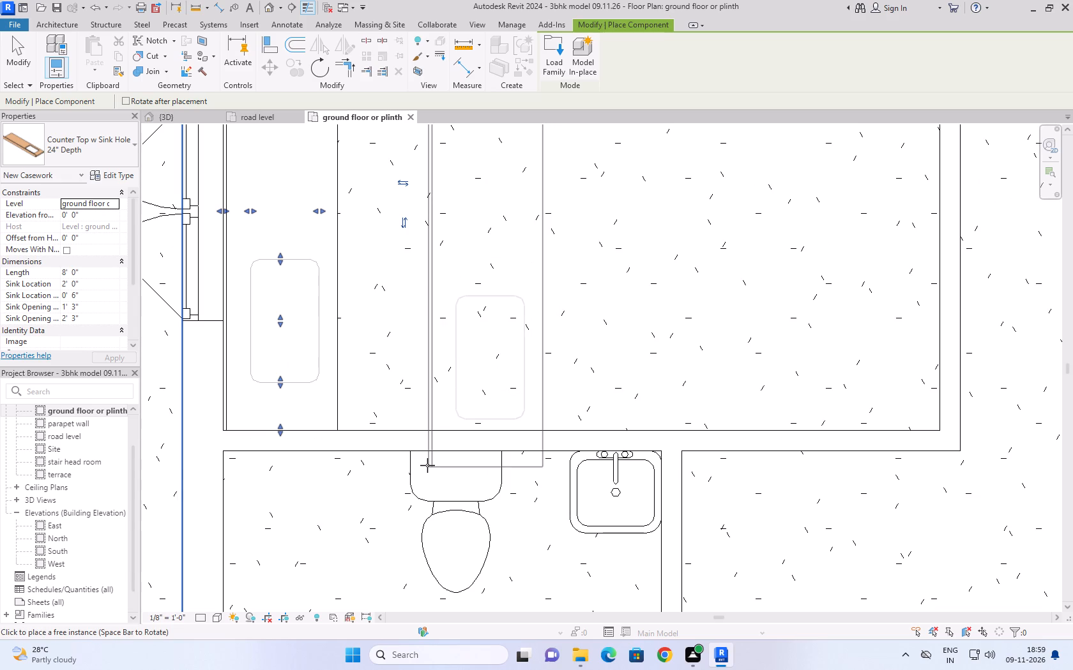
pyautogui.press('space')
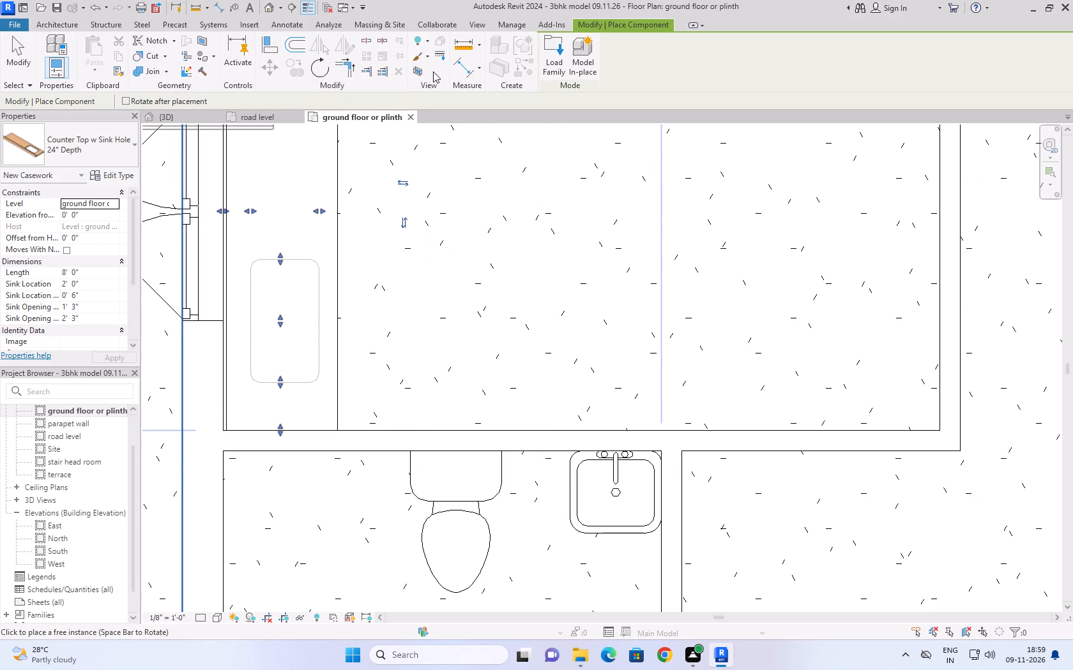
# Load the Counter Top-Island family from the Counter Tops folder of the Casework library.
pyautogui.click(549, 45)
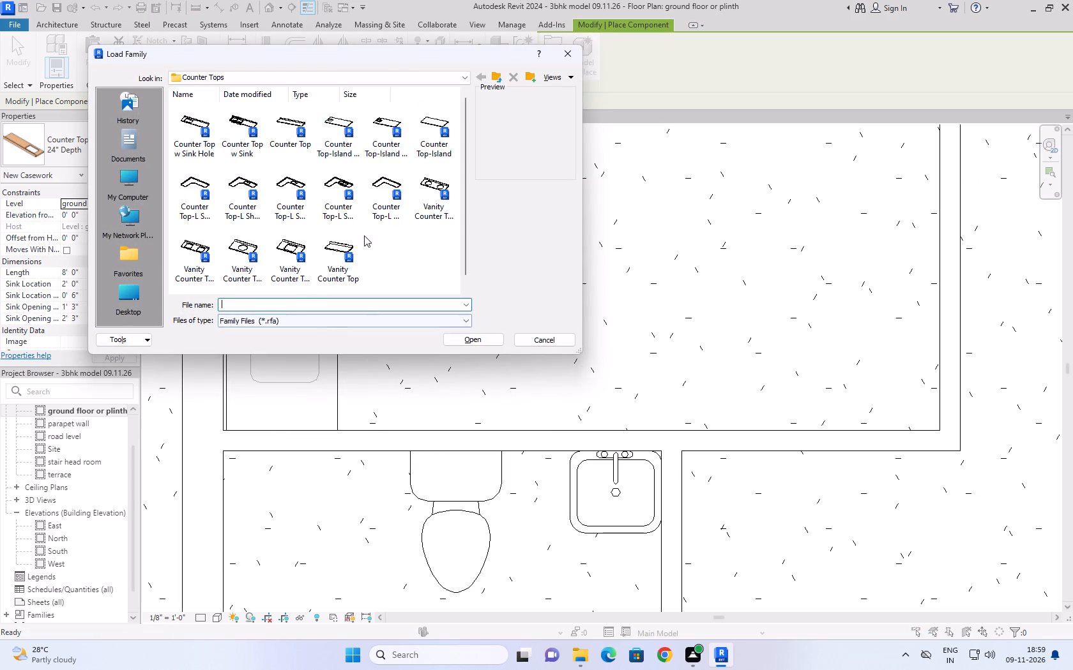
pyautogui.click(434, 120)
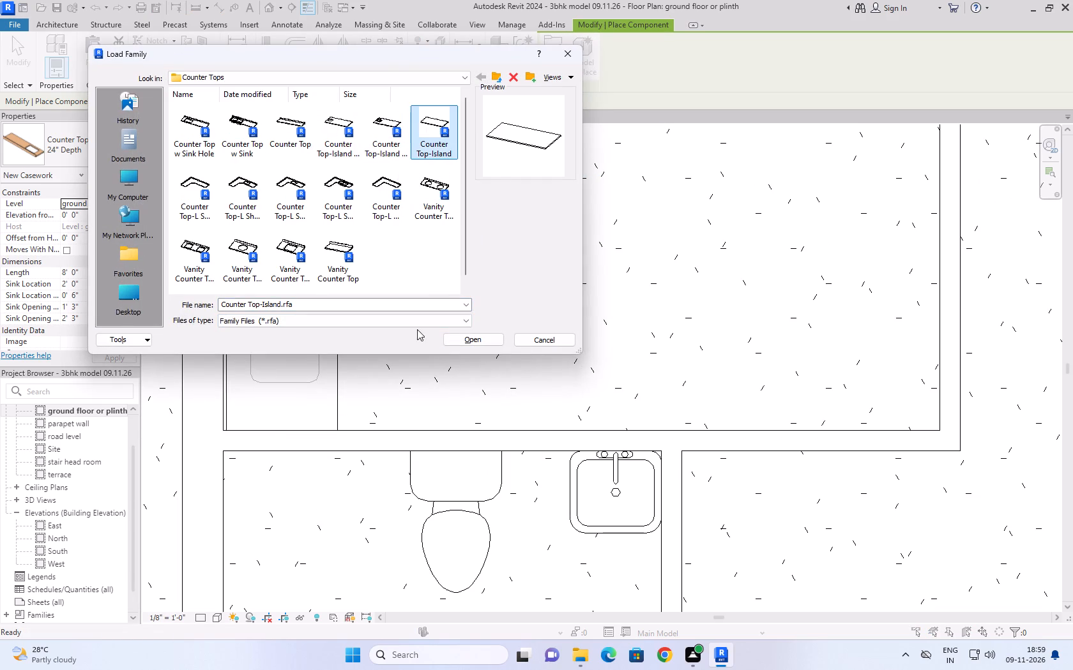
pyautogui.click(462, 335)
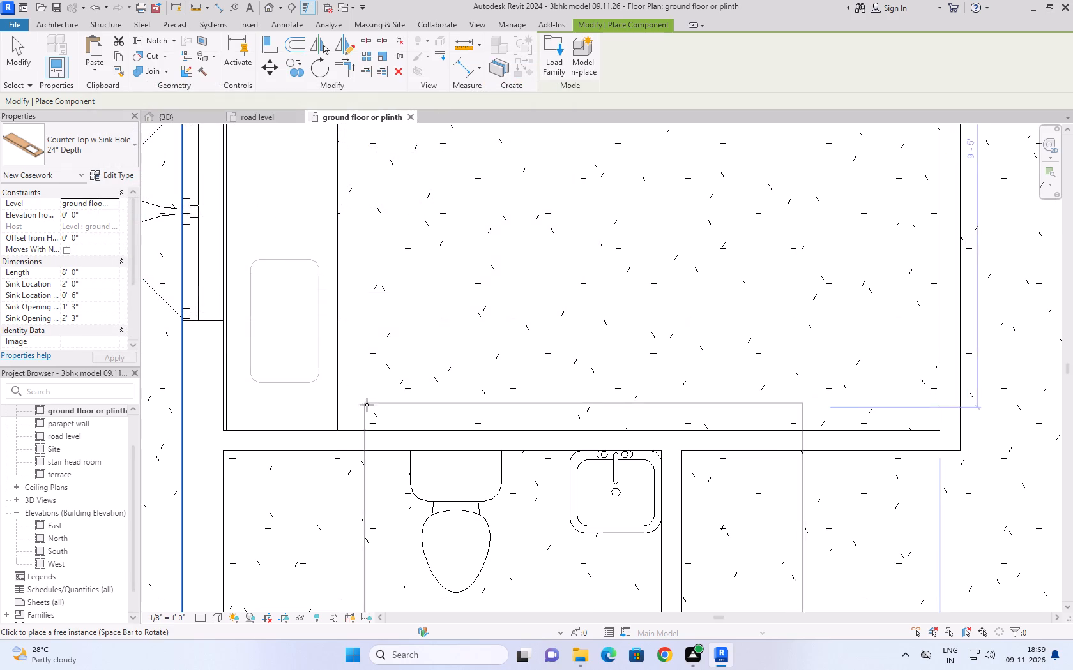
# Load the Vanity Counter Top family from the Counter Tops folder.
pyautogui.click(547, 50)
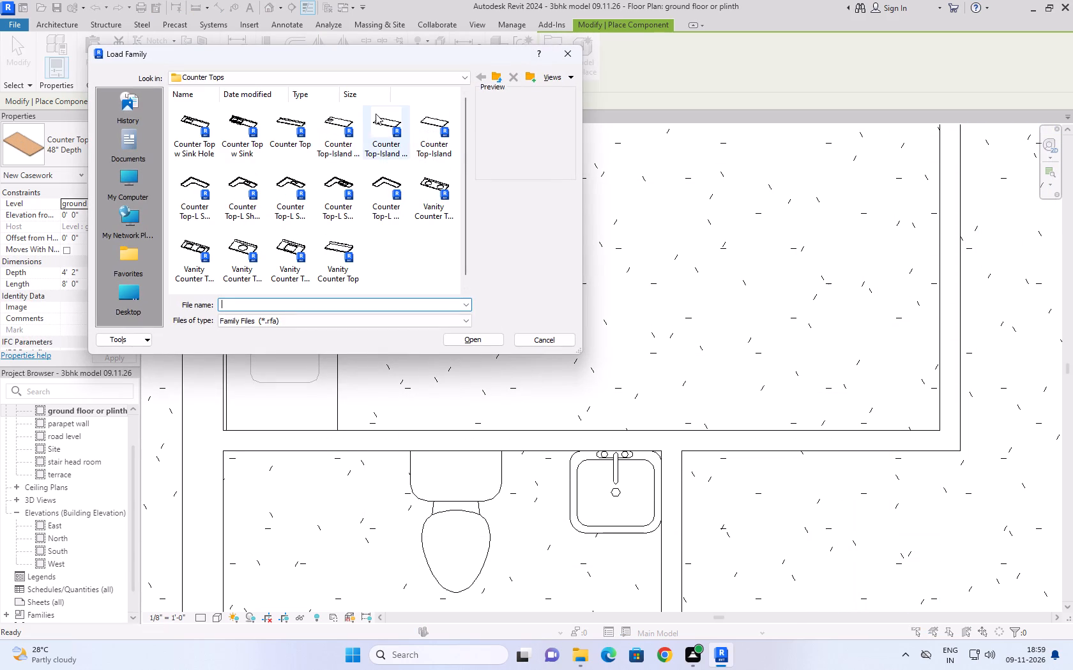
pyautogui.click(347, 247)
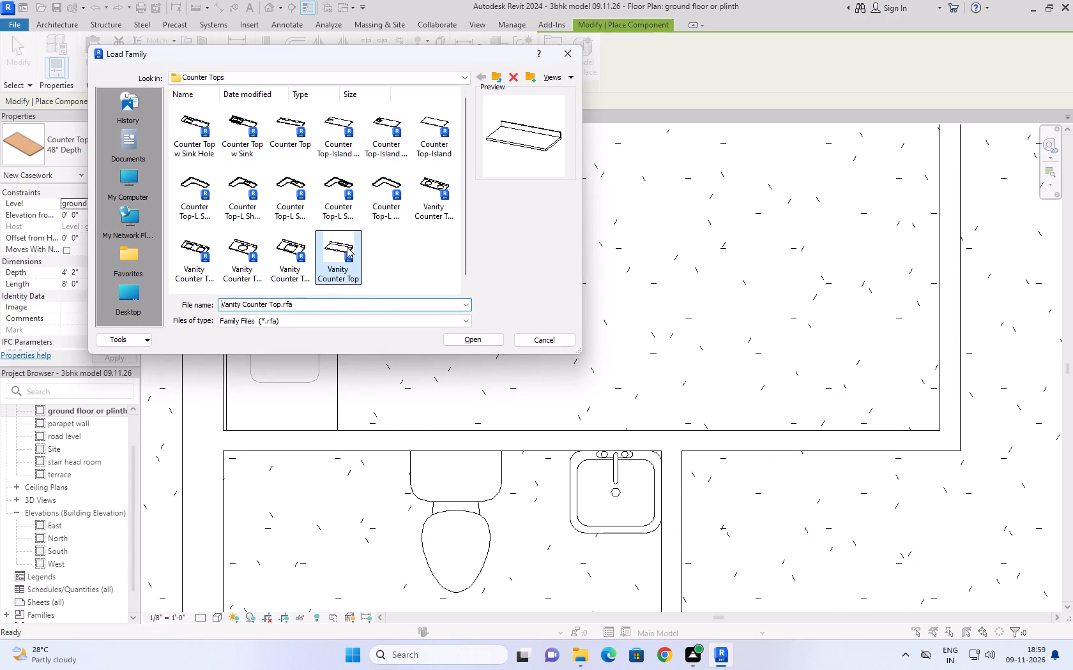
pyautogui.click(460, 340)
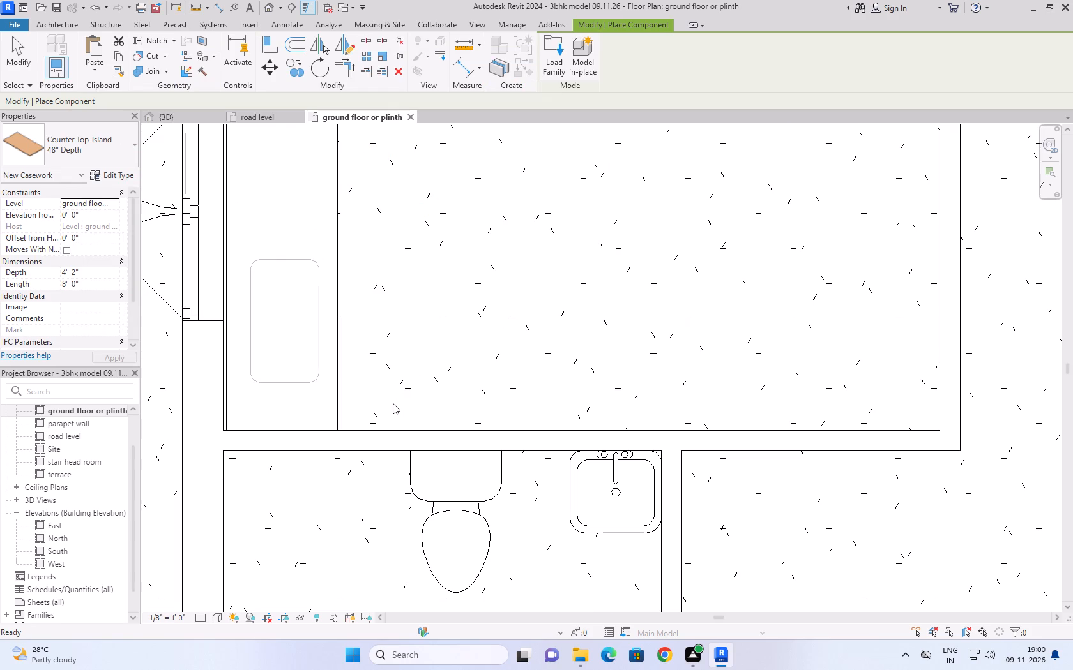
# Place the 24" Depth Vanity Counter Top along the kitchen's south wall beside the sink counter, rotated with its back edge against the wall.
pyautogui.press('space')
pyautogui.press('space')
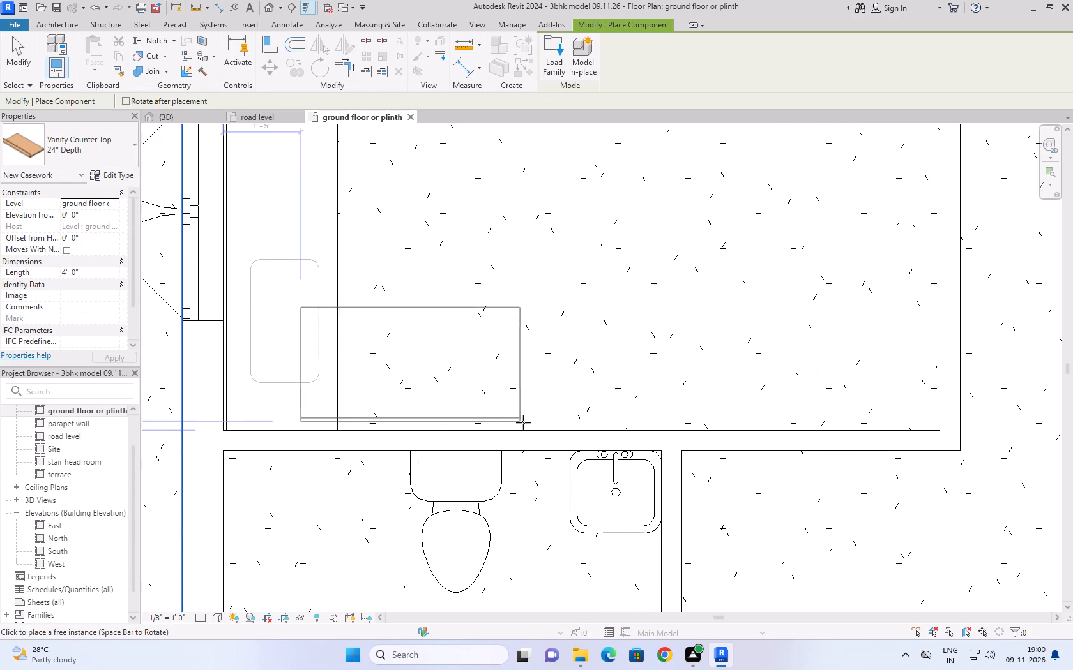
pyautogui.scroll(4, 556, 436)
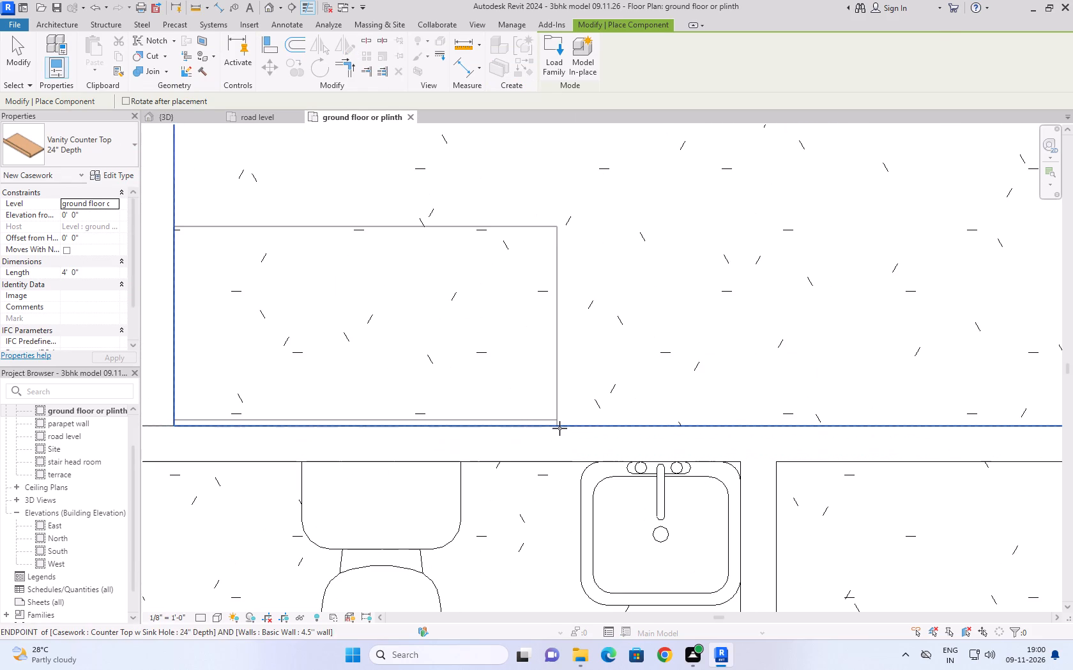
pyautogui.scroll(4, 559, 428)
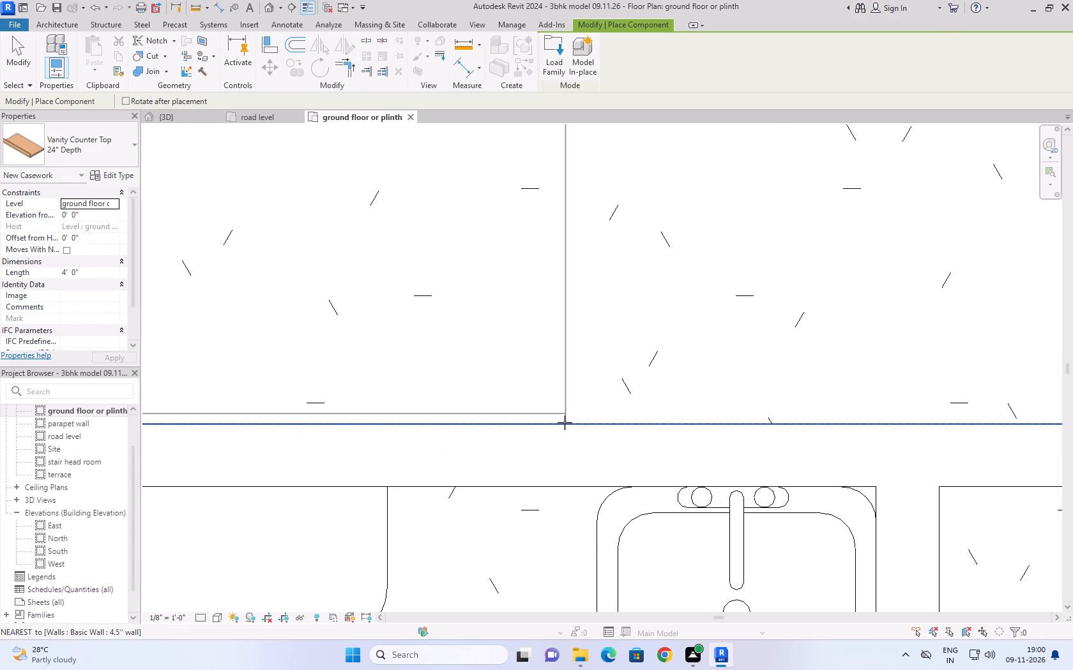
pyautogui.click(565, 422)
pyautogui.scroll(-11, 614, 385)
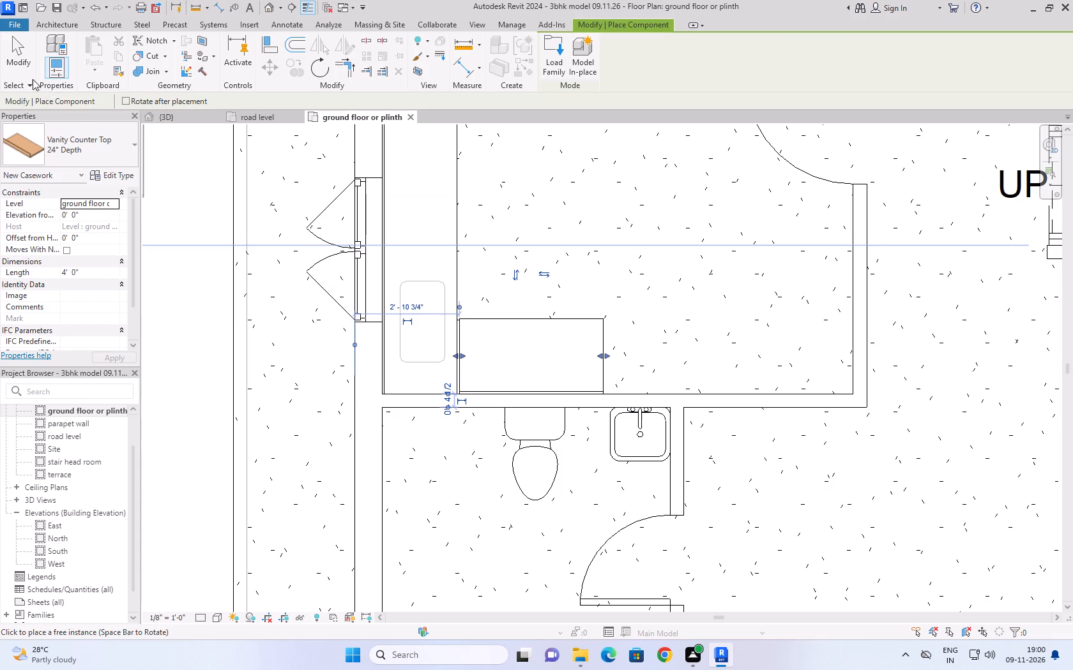
pyautogui.click(21, 63)
# Stretch the vanity counter top's east end to the kitchen's east wall, making it 10' 11 1/4" long.
pyautogui.scroll(4, 559, 440)
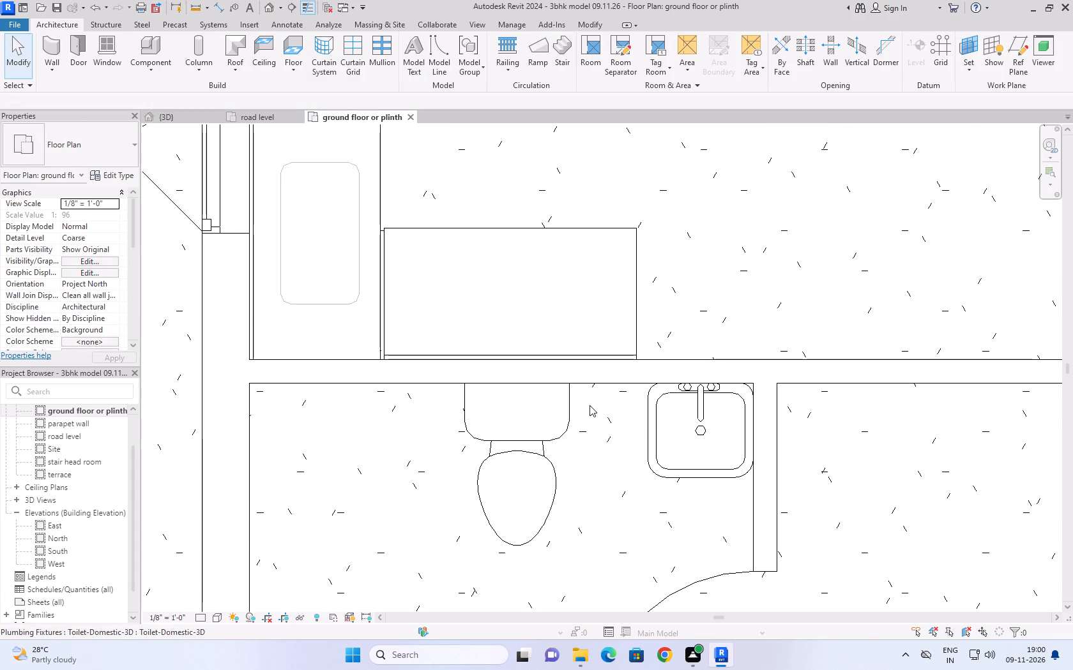
pyautogui.click(630, 304)
pyautogui.click(633, 298)
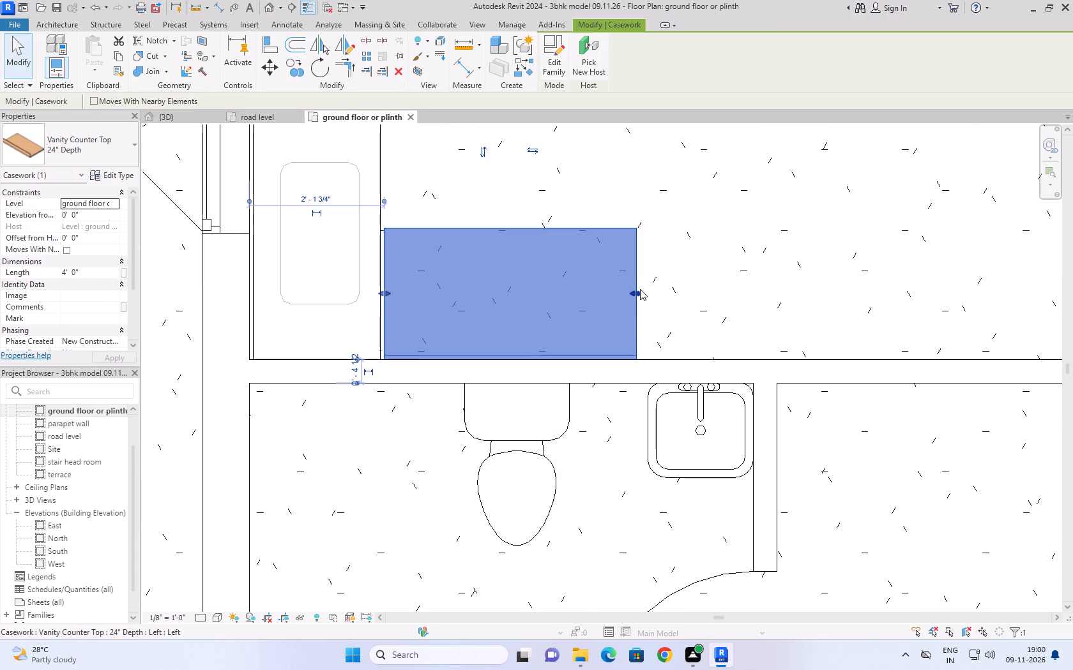
pyautogui.moveTo(641, 291); pyautogui.dragTo(835, 298)
pyautogui.moveTo(894, 270); pyautogui.dragTo(714, 433, button='middle')
pyautogui.moveTo(658, 458); pyautogui.dragTo(874, 446)
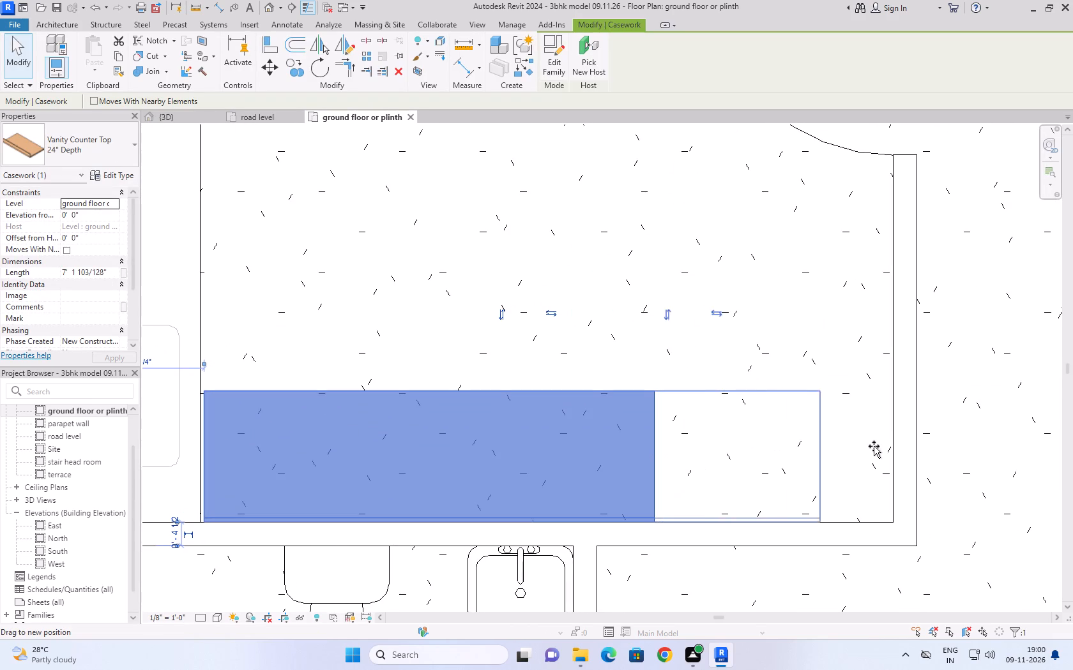
pyautogui.moveTo(874, 446); pyautogui.dragTo(893, 443)
pyautogui.scroll(-9, 907, 441)
pyautogui.scroll(2, 676, 466)
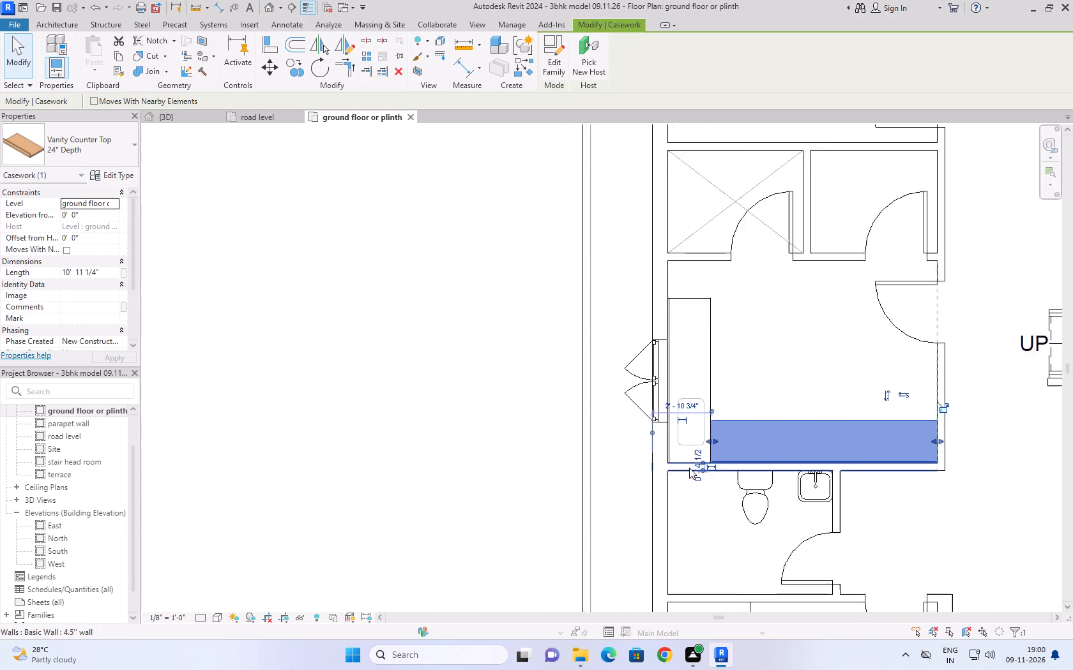
pyautogui.scroll(7, 689, 468)
pyautogui.click(796, 287)
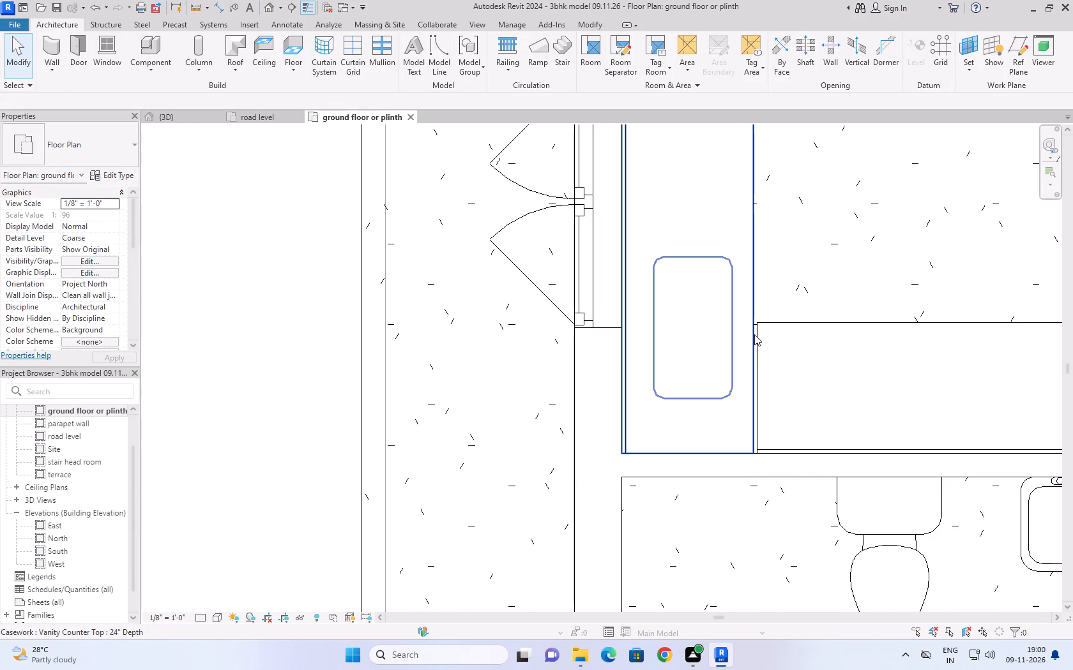
# Extend the vanity counter top's west end to meet the sink counter's edge, making it 11' 0" long.
pyautogui.scroll(9, 754, 334)
pyautogui.click(764, 324)
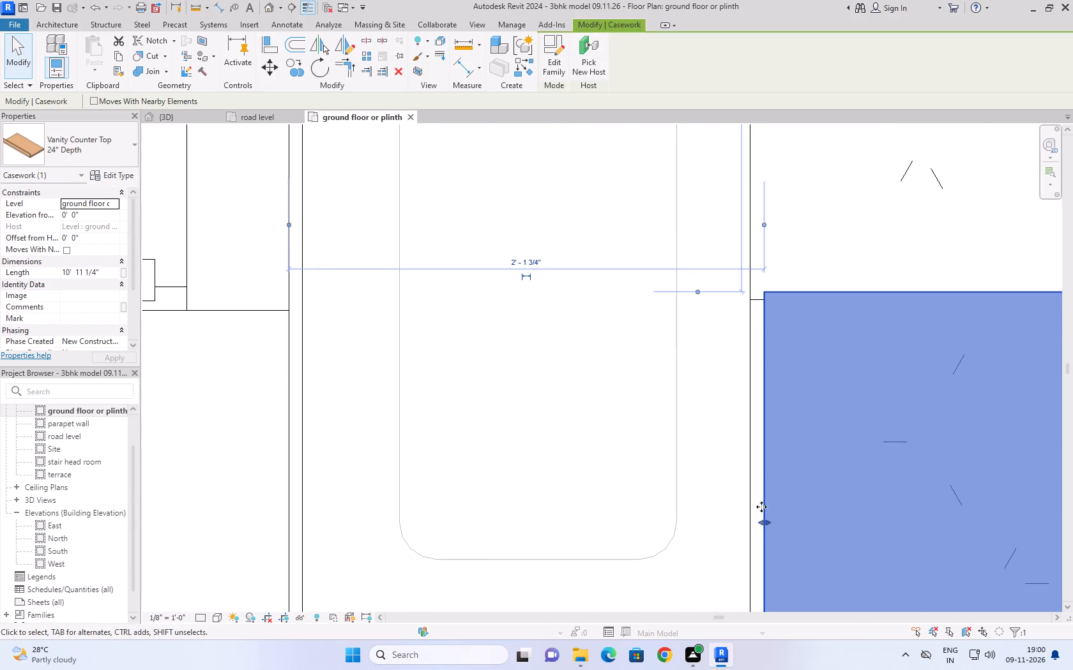
pyautogui.moveTo(761, 523); pyautogui.dragTo(754, 525)
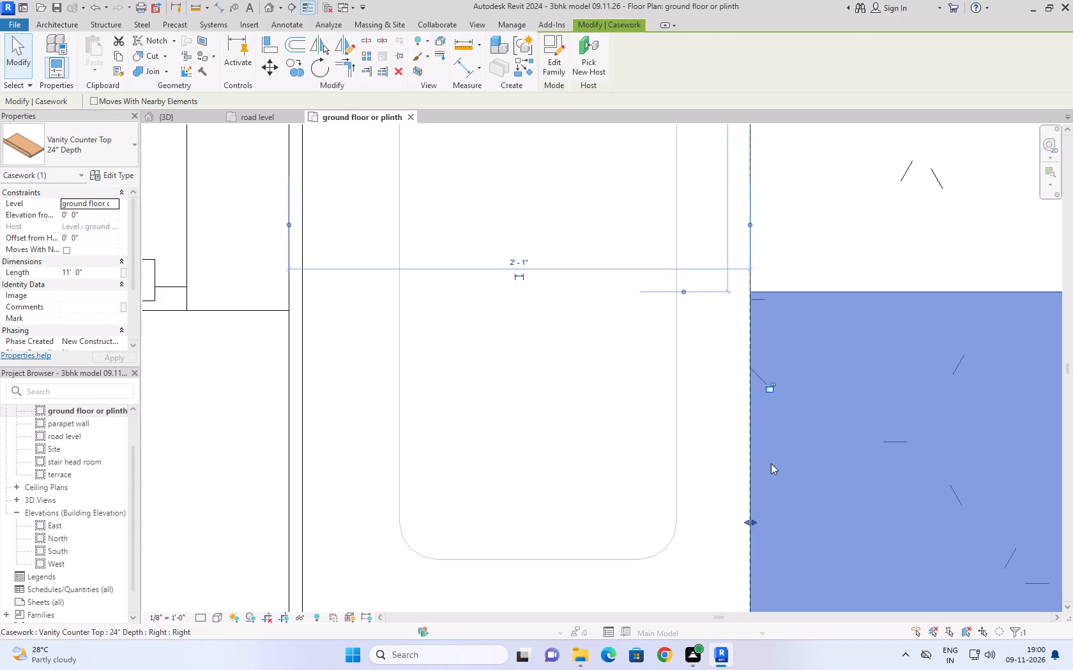
pyautogui.click(840, 167)
pyautogui.scroll(-3, 840, 167)
# Inspect the kitchen counters in the 3D view, selecting the Generic - 12" terrace floor to see through it.
pyautogui.click(196, 121)
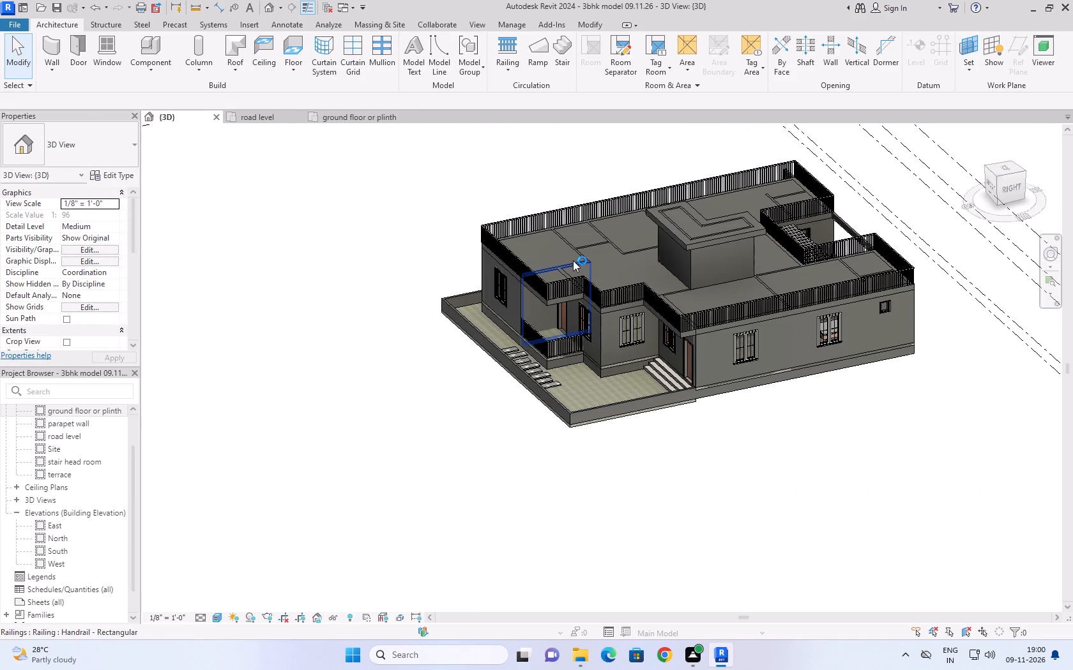
pyautogui.keyDown('shift'); pyautogui.moveTo(574, 260); pyautogui.dragTo(535, 489, button='middle'); pyautogui.keyUp('shift')
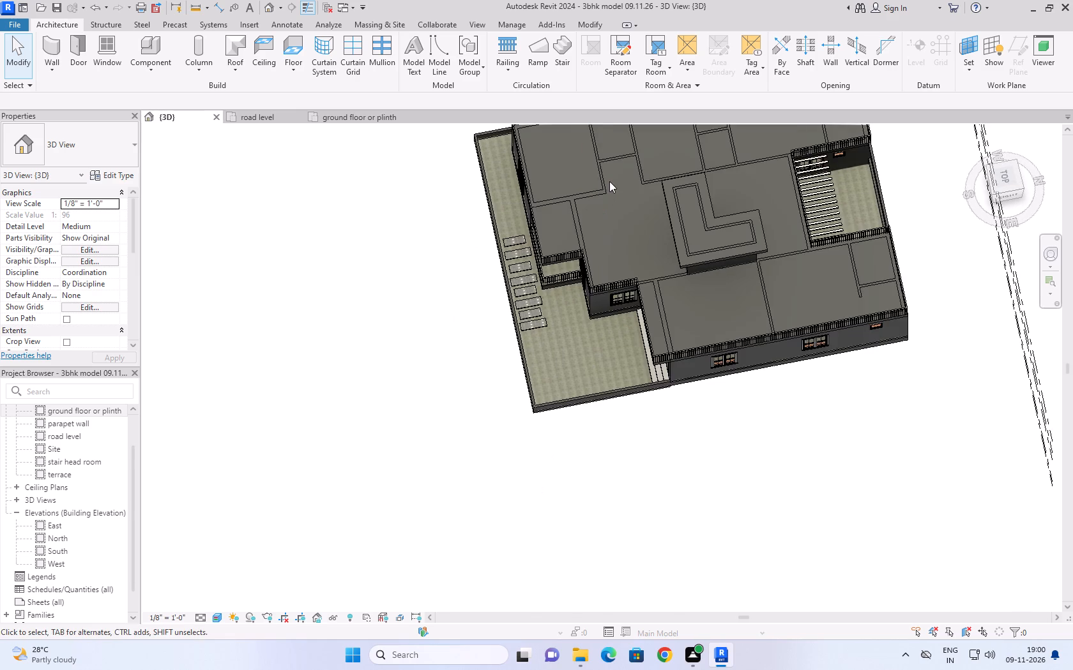
pyautogui.moveTo(609, 181); pyautogui.dragTo(492, 549, button='middle')
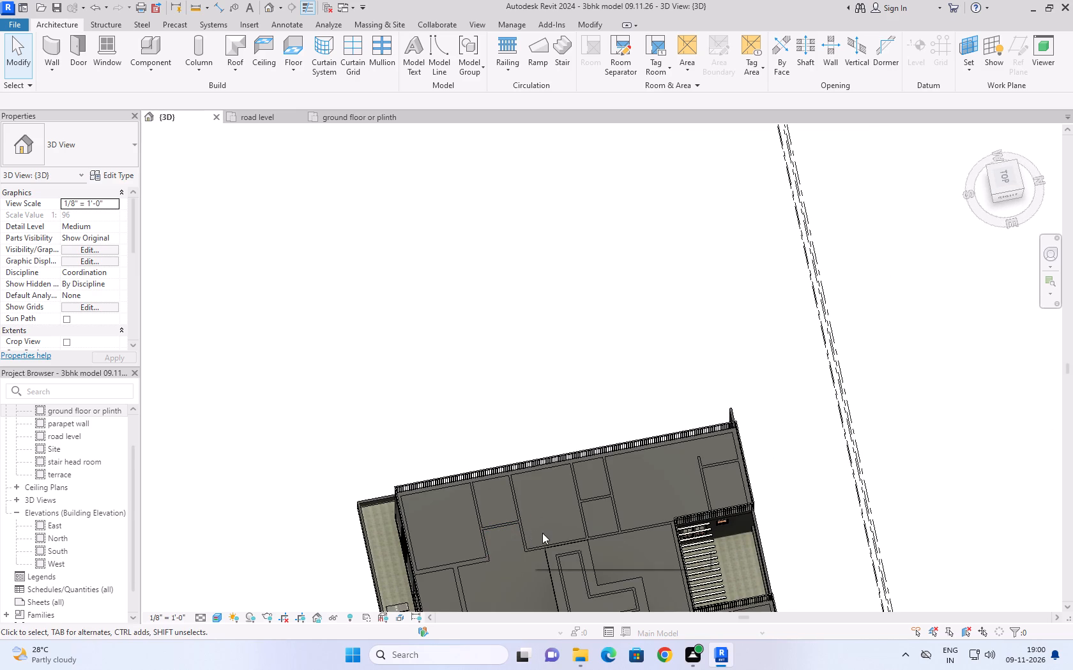
pyautogui.scroll(7, 547, 533)
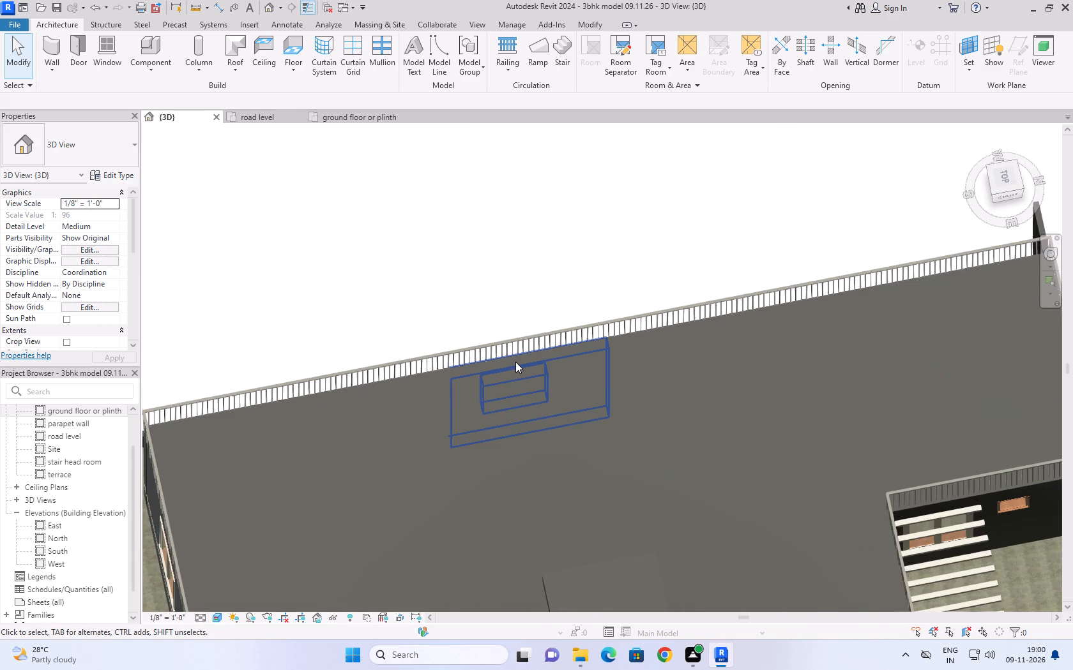
pyautogui.click(515, 362)
pyautogui.click(557, 262)
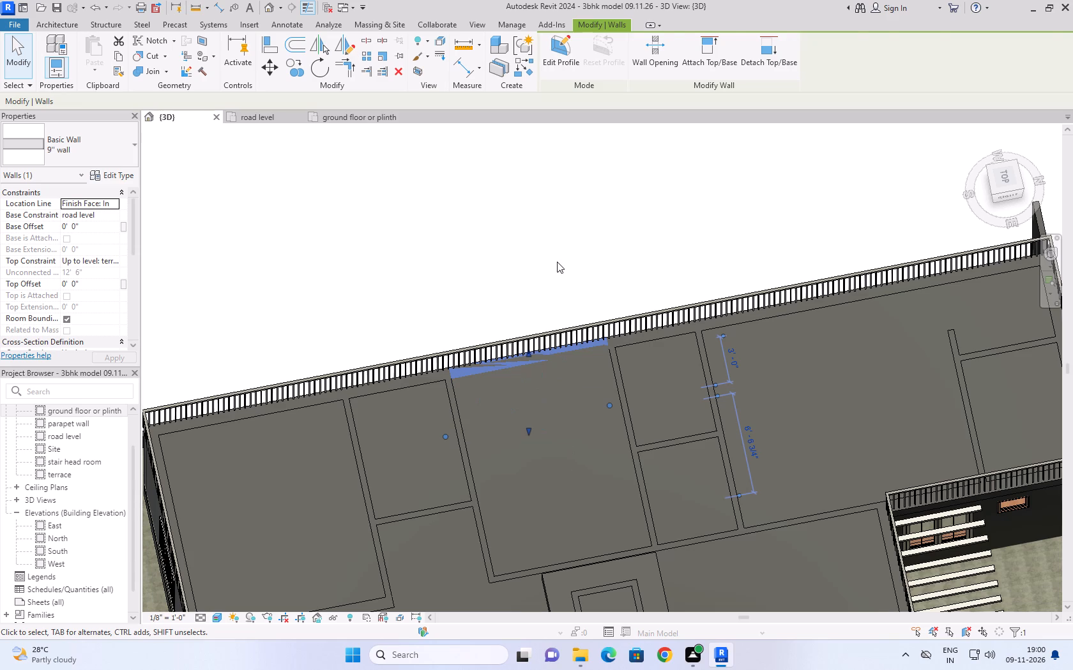
pyautogui.keyDown('shift'); pyautogui.moveTo(533, 305); pyautogui.dragTo(677, 406, button='middle'); pyautogui.keyUp('shift')
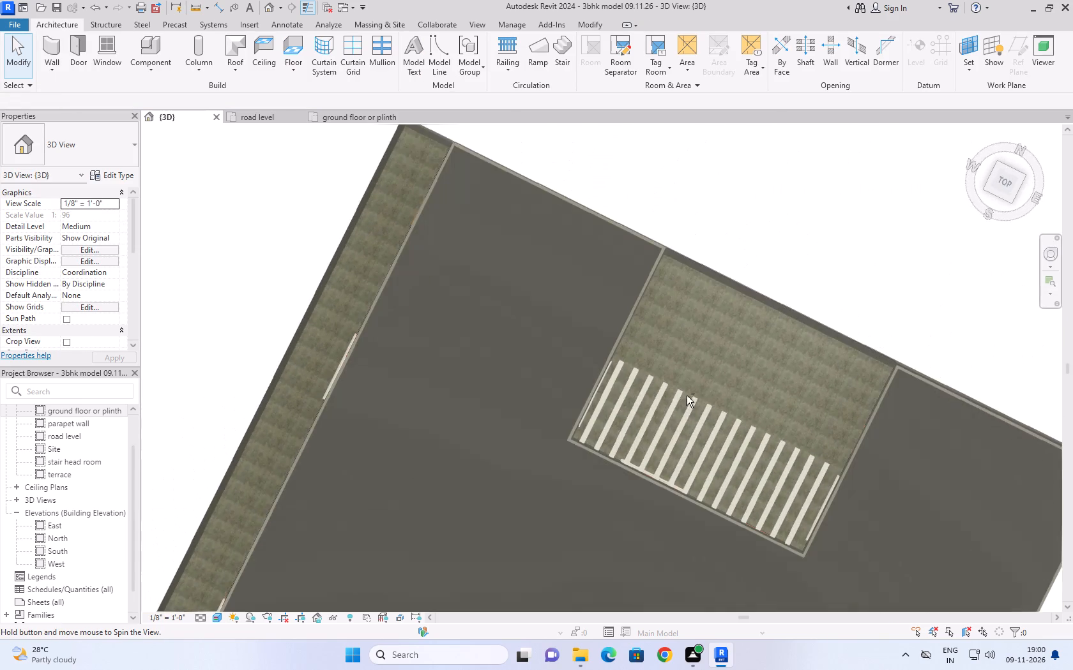
pyautogui.scroll(-15, 690, 383)
pyautogui.middleClick(690, 383)
pyautogui.keyDown('shift'); pyautogui.moveTo(668, 524); pyautogui.dragTo(796, 405, button='middle'); pyautogui.keyUp('shift')
pyautogui.keyDown('shift'); pyautogui.scroll(1, 672, 523); pyautogui.keyUp('shift')
pyautogui.keyDown('shift'); pyautogui.scroll(1, 766, 443); pyautogui.keyUp('shift')
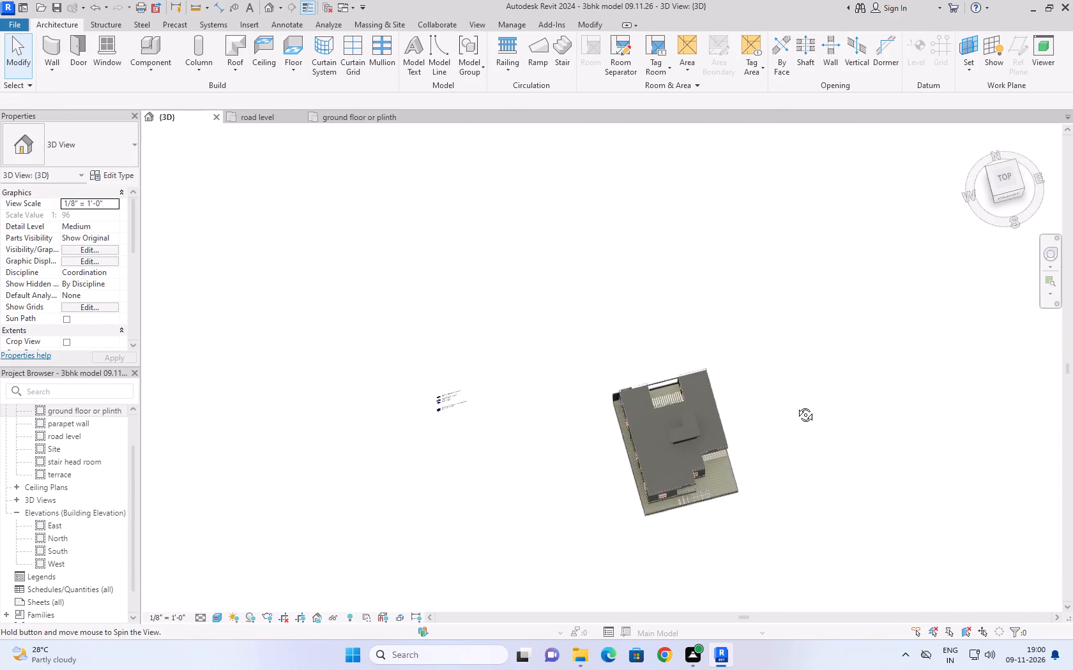
pyautogui.keyDown('shift'); pyautogui.scroll(1, 796, 405); pyautogui.keyUp('shift')
pyautogui.keyDown('shift'); pyautogui.moveTo(796, 405); pyautogui.dragTo(803, 392, button='middle'); pyautogui.keyUp('shift')
pyautogui.scroll(8, 646, 558)
pyautogui.keyDown('ctrl'); pyautogui.moveTo(669, 553); pyautogui.dragTo(683, 514, button='middle'); pyautogui.keyUp('ctrl')
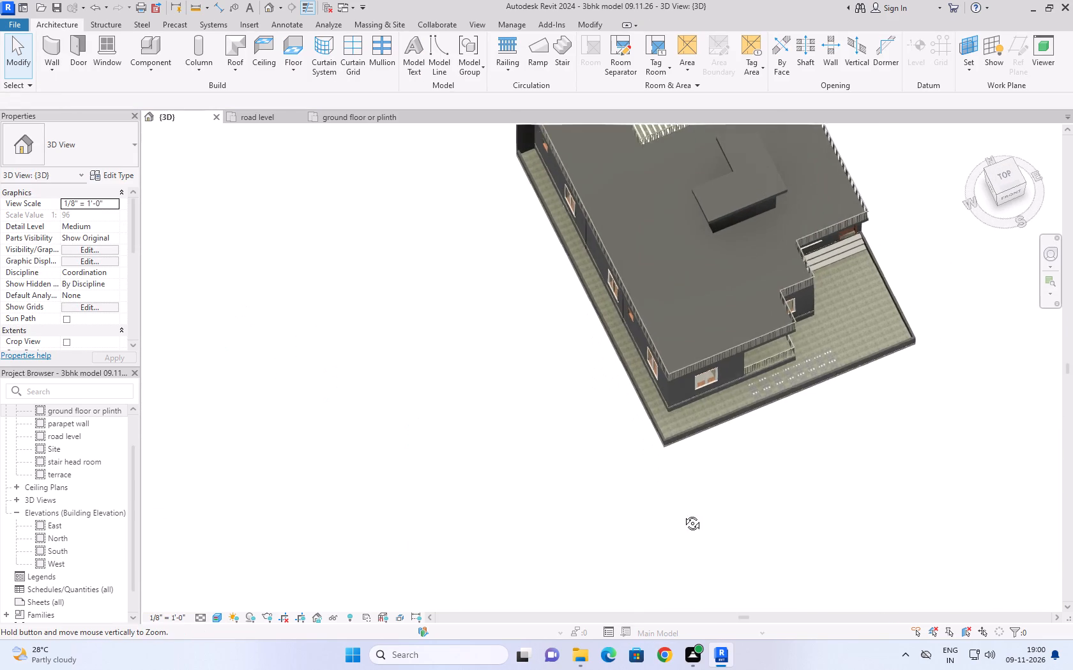
pyautogui.keyDown('ctrl'); pyautogui.moveTo(683, 514); pyautogui.dragTo(699, 443, button='middle'); pyautogui.keyUp('ctrl')
pyautogui.moveTo(641, 458); pyautogui.dragTo(473, 600, button='middle')
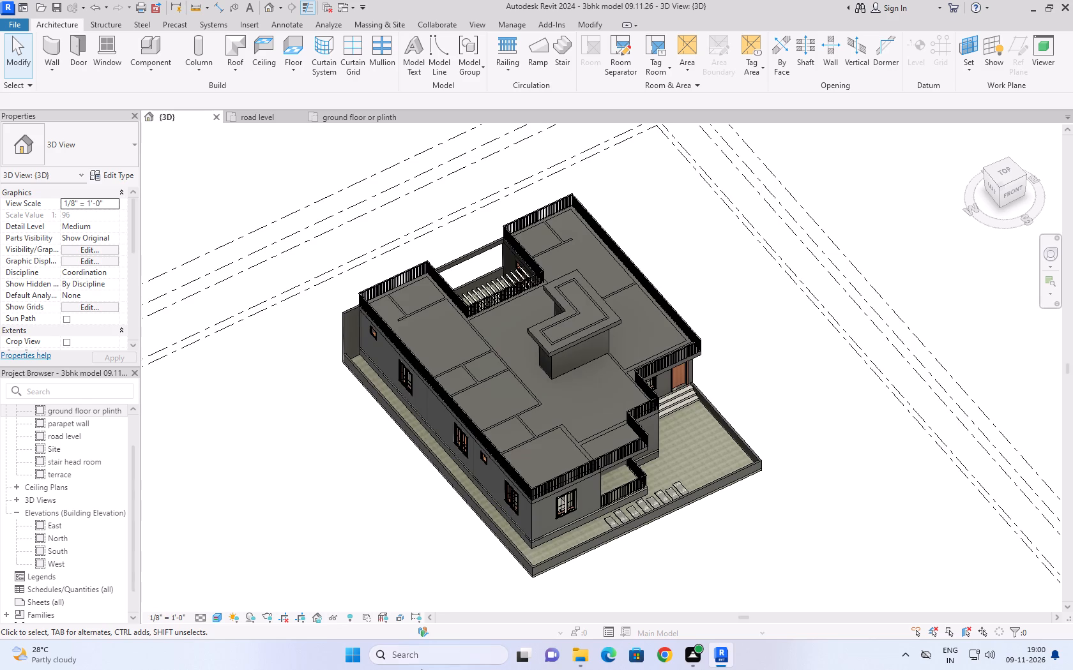
pyautogui.keyDown('shift'); pyautogui.moveTo(431, 574); pyautogui.dragTo(498, 476, button='middle'); pyautogui.keyUp('shift')
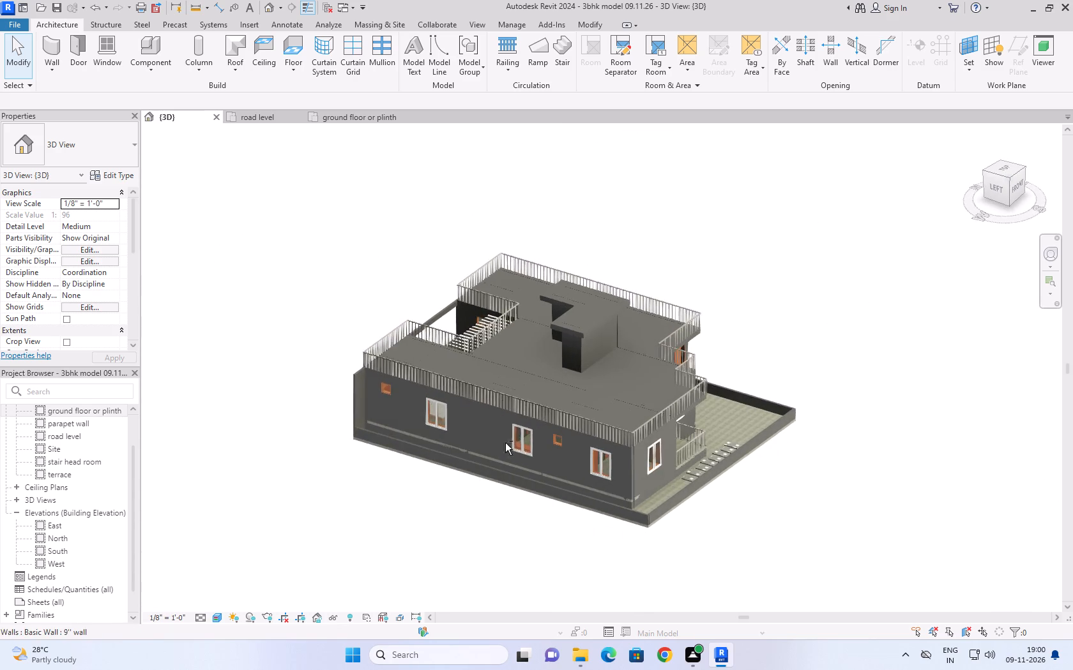
pyautogui.scroll(4, 503, 413)
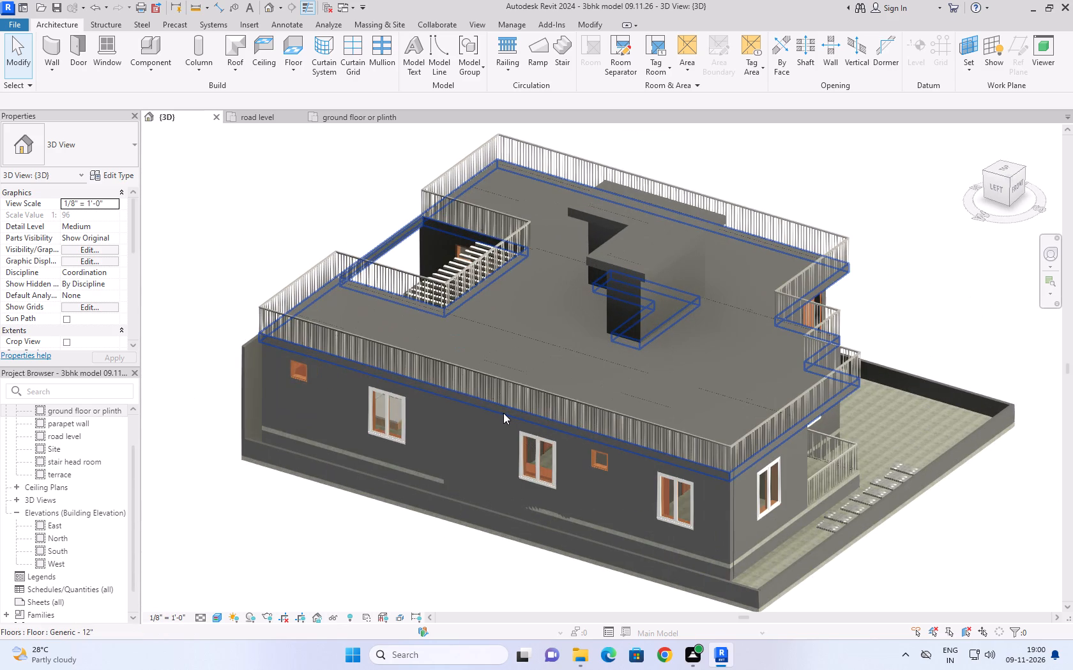
pyautogui.click(503, 413)
pyautogui.keyDown('shift'); pyautogui.moveTo(535, 337); pyautogui.dragTo(540, 514, button='middle'); pyautogui.keyUp('shift')
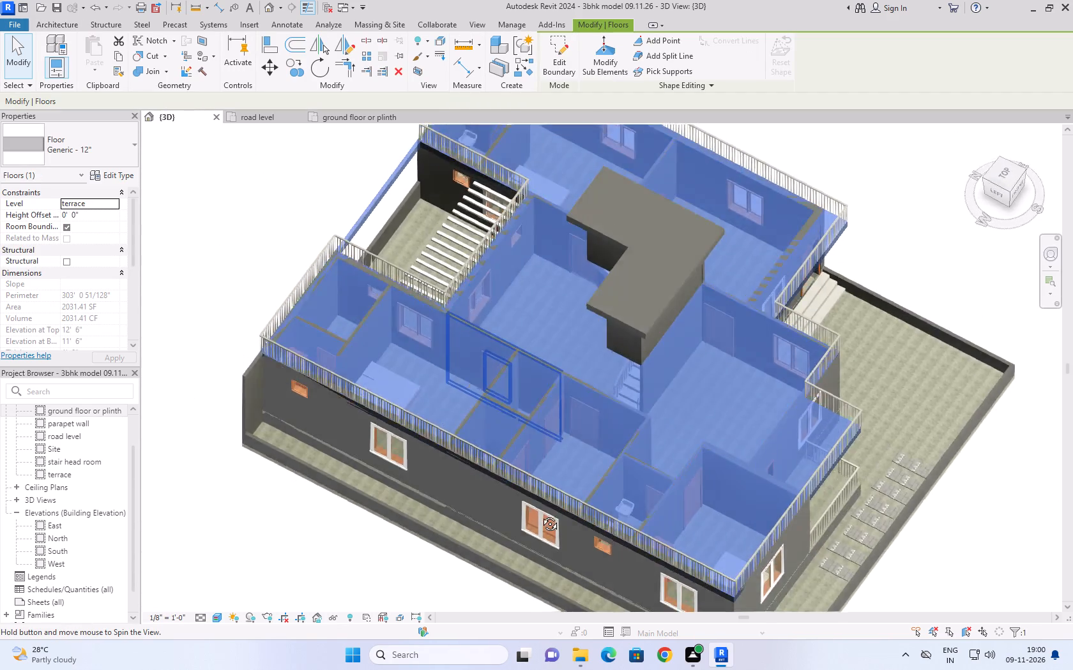
pyautogui.keyDown('shift'); pyautogui.moveTo(540, 514); pyautogui.dragTo(745, 572, button='middle'); pyautogui.keyUp('shift')
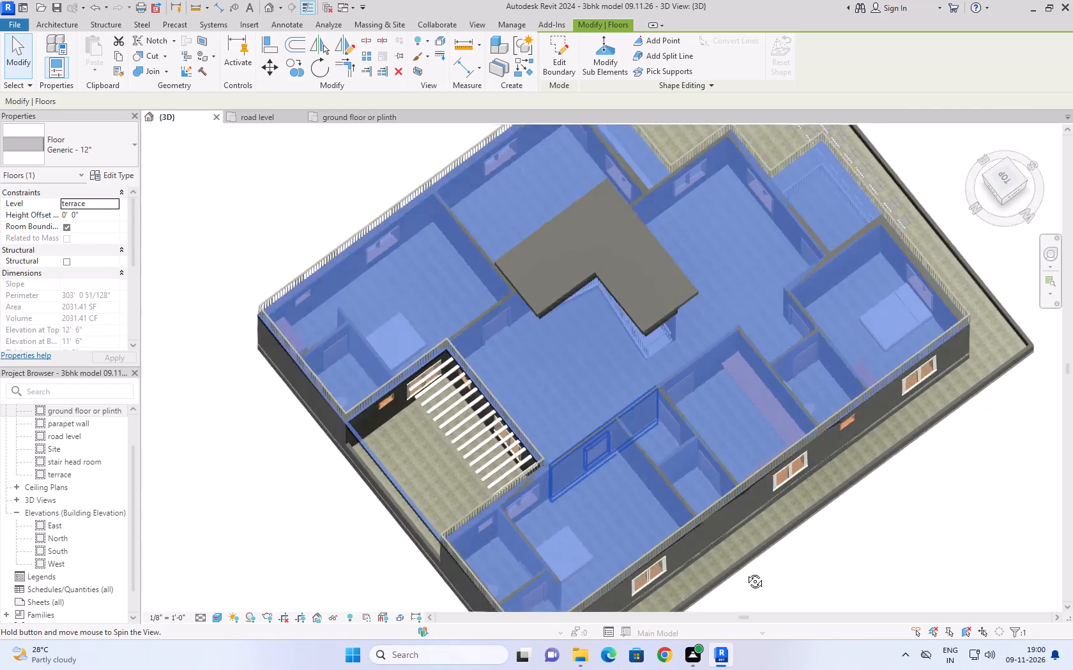
pyautogui.keyDown('shift'); pyautogui.moveTo(745, 572); pyautogui.dragTo(816, 561, button='middle'); pyautogui.keyUp('shift')
pyautogui.moveTo(534, 363); pyautogui.dragTo(204, 428, button='middle')
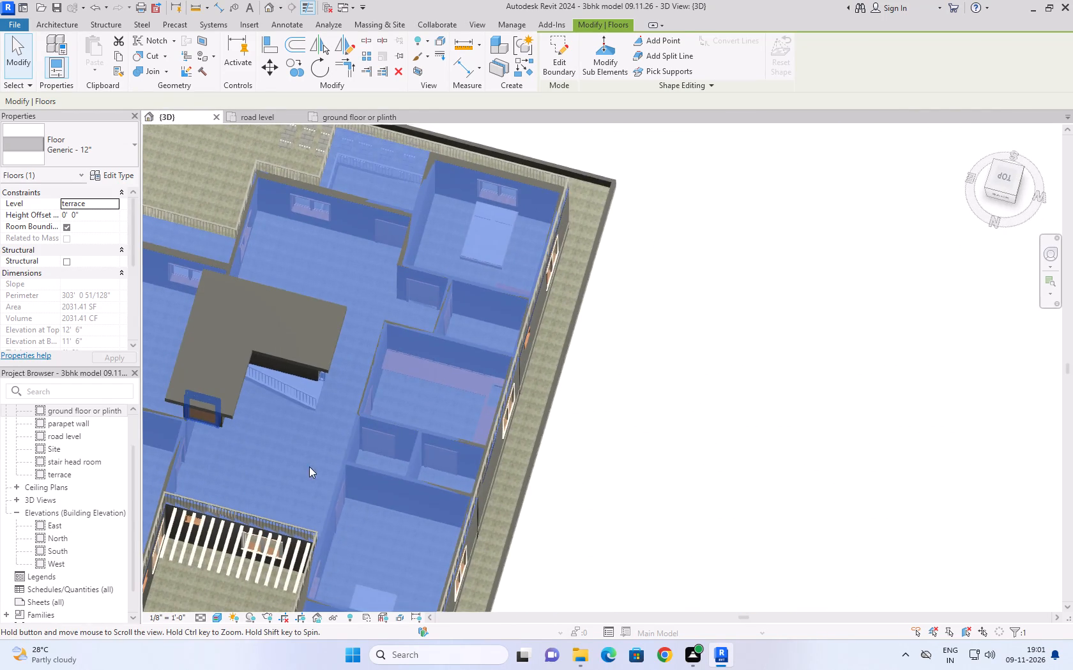
pyautogui.keyDown('shift'); pyautogui.moveTo(334, 480); pyautogui.dragTo(408, 393, button='middle'); pyautogui.keyUp('shift')
pyautogui.scroll(7, 429, 347)
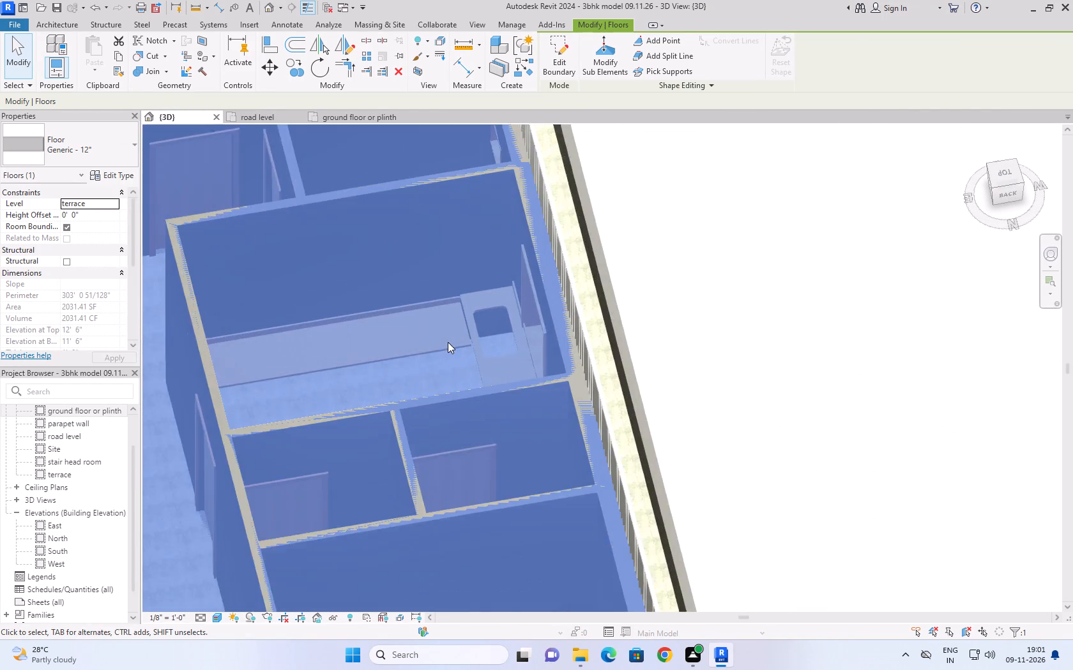
# Examine the junction between the sink counter and the vanity counter top through the terrace floor in the 3D view.
pyautogui.scroll(5, 448, 342)
pyautogui.scroll(7, 510, 327)
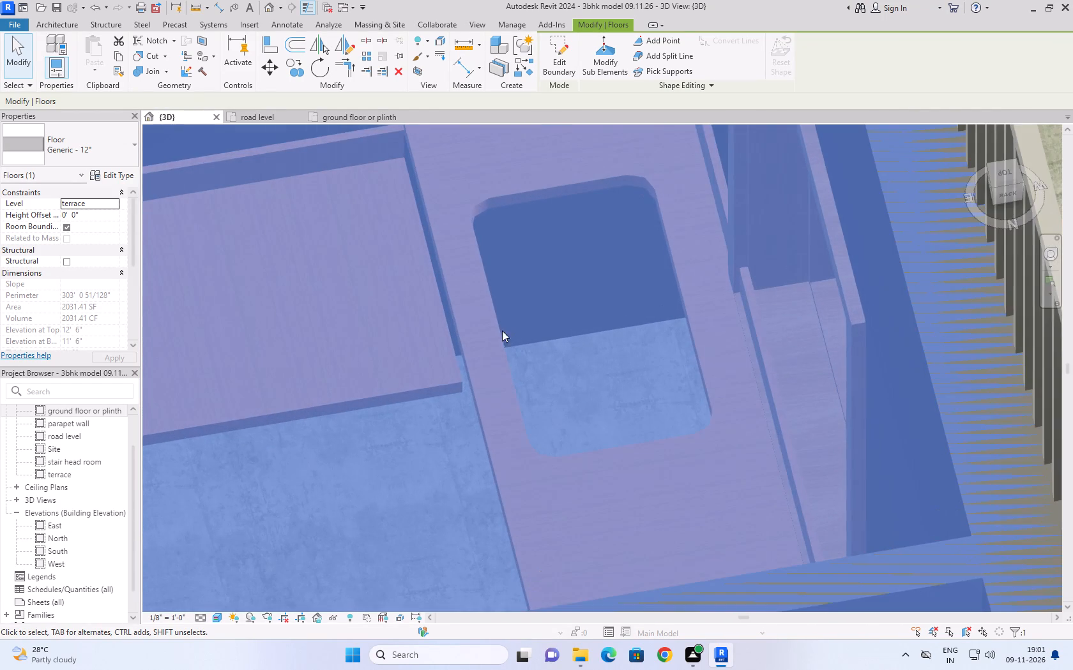
pyautogui.scroll(-4, 500, 381)
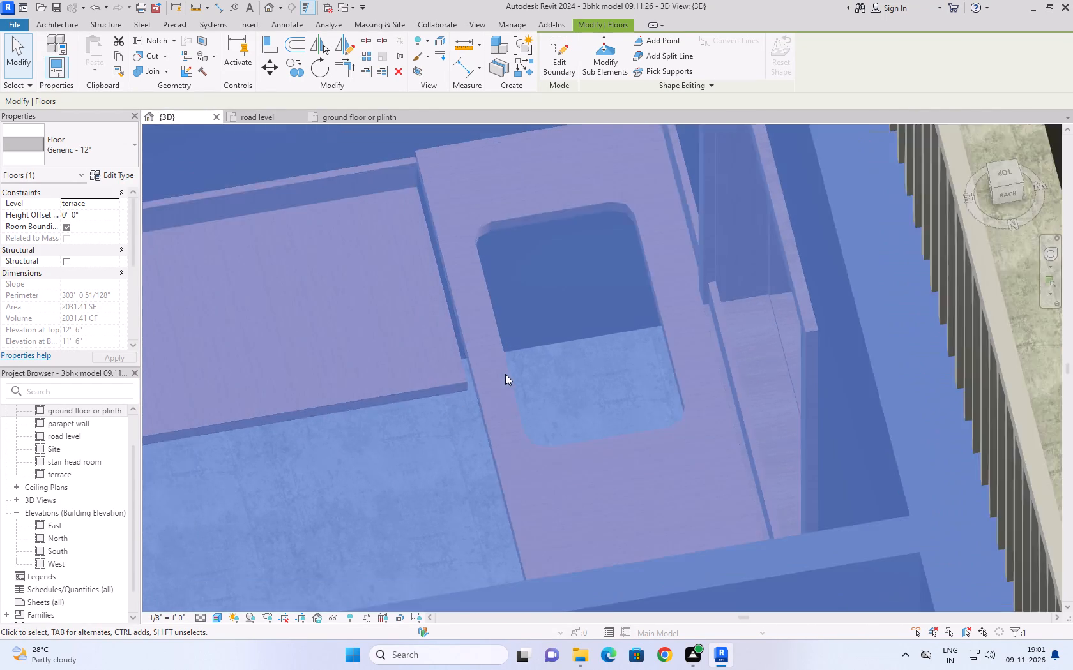
pyautogui.scroll(-6, 505, 374)
pyautogui.keyDown('shift'); pyautogui.moveTo(445, 442); pyautogui.dragTo(431, 413, button='middle'); pyautogui.keyUp('shift')
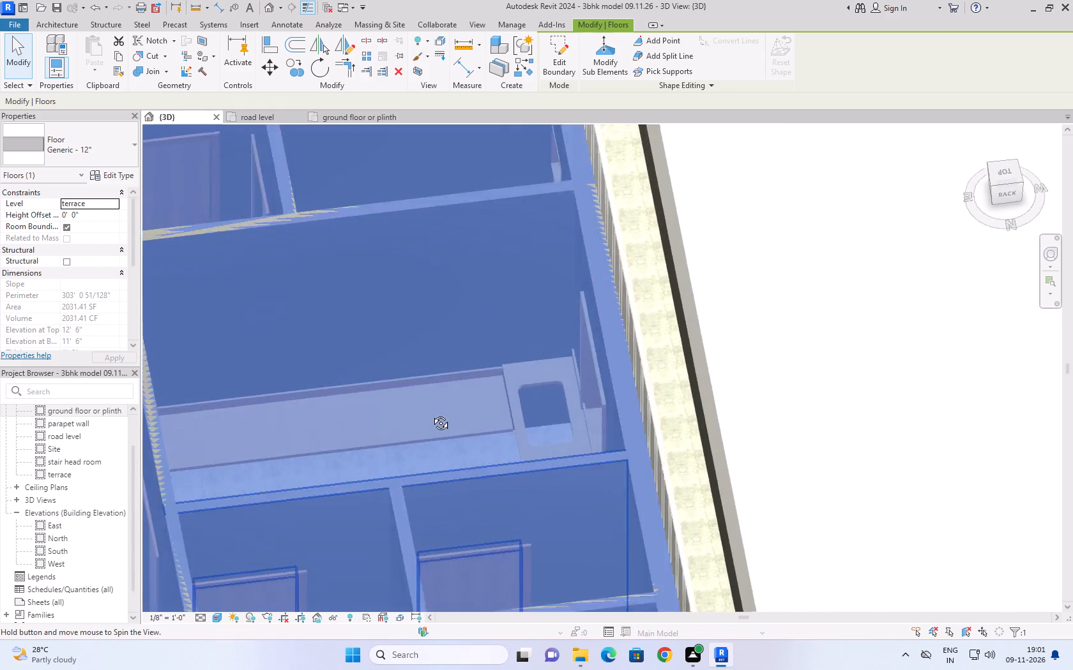
pyautogui.keyDown('shift'); pyautogui.moveTo(431, 413); pyautogui.dragTo(509, 388, button='middle'); pyautogui.keyUp('shift')
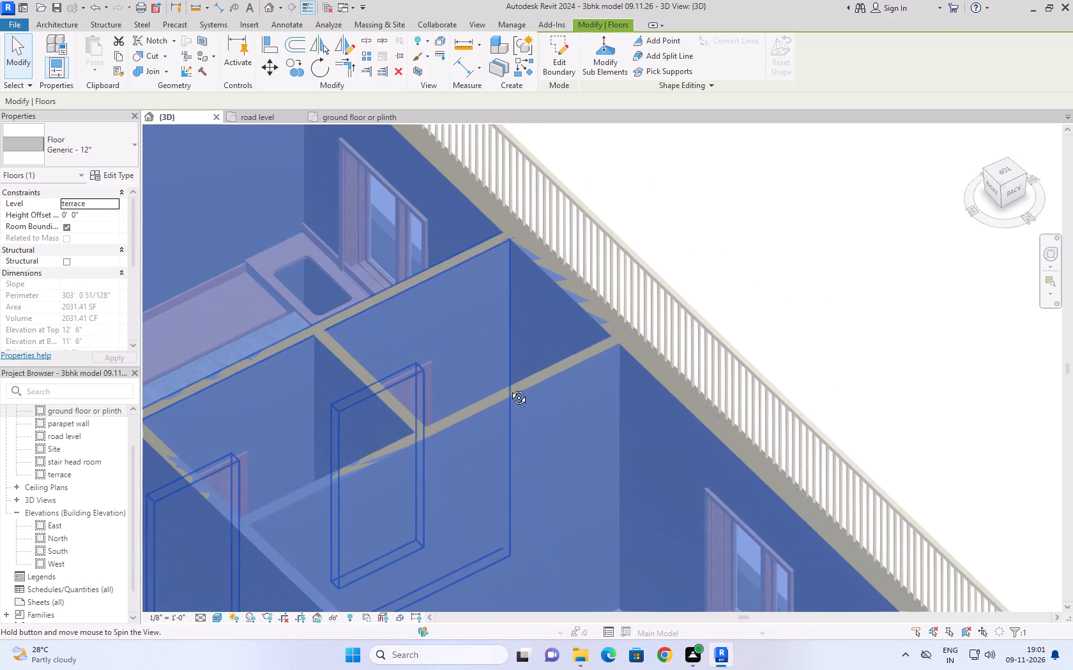
pyautogui.keyDown('shift'); pyautogui.moveTo(509, 388); pyautogui.dragTo(510, 388, button='middle'); pyautogui.keyUp('shift')
# In the ground floor plan, stretch the sink counter's north end to the kitchen's north wall, making it 9' 10" long.
pyautogui.click(351, 124)
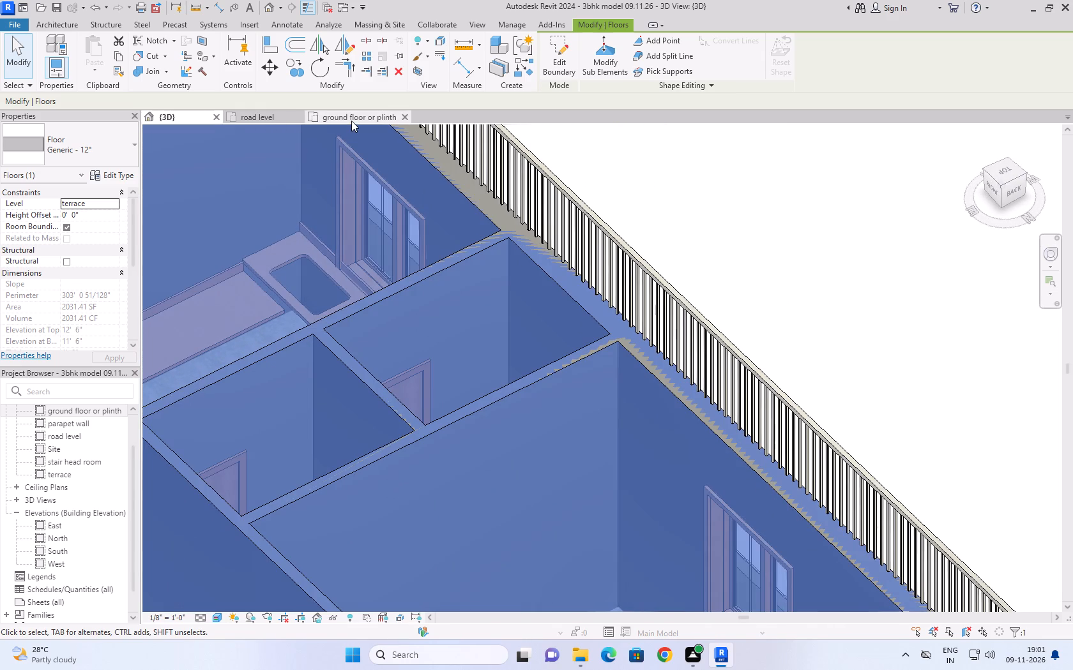
pyautogui.click(351, 121)
pyautogui.scroll(-13, 453, 418)
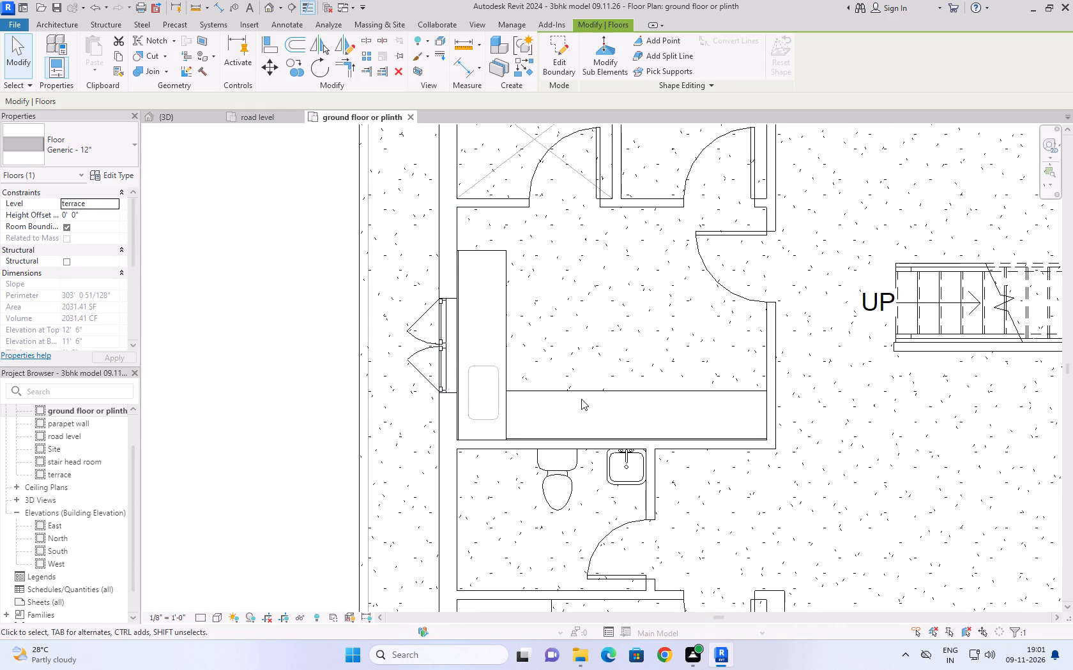
pyautogui.click(583, 393)
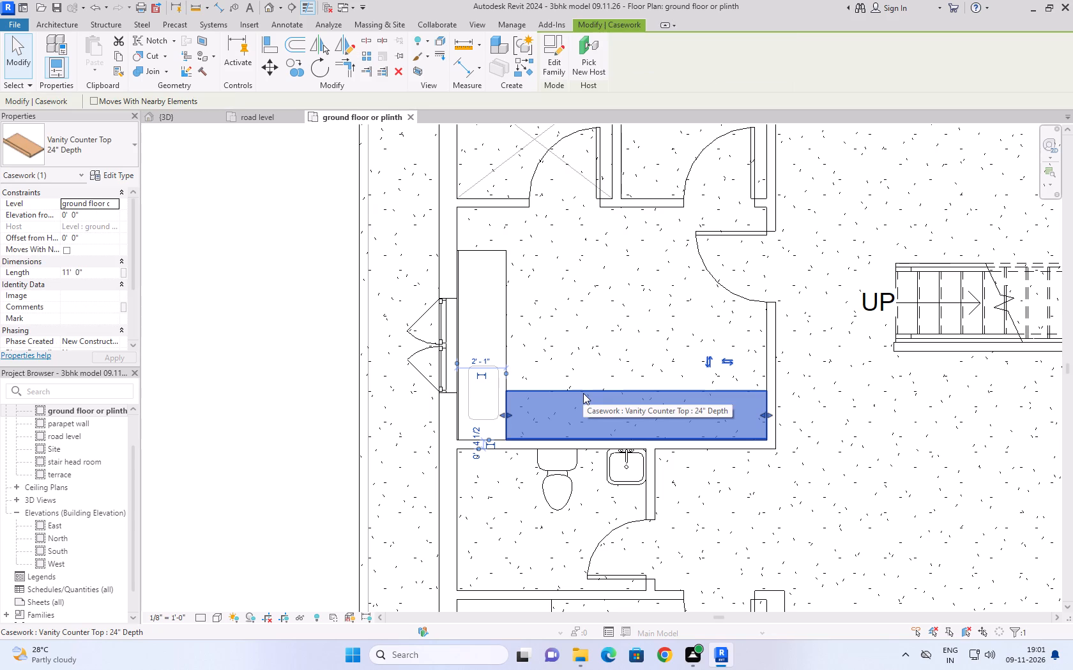
pyautogui.click(505, 313)
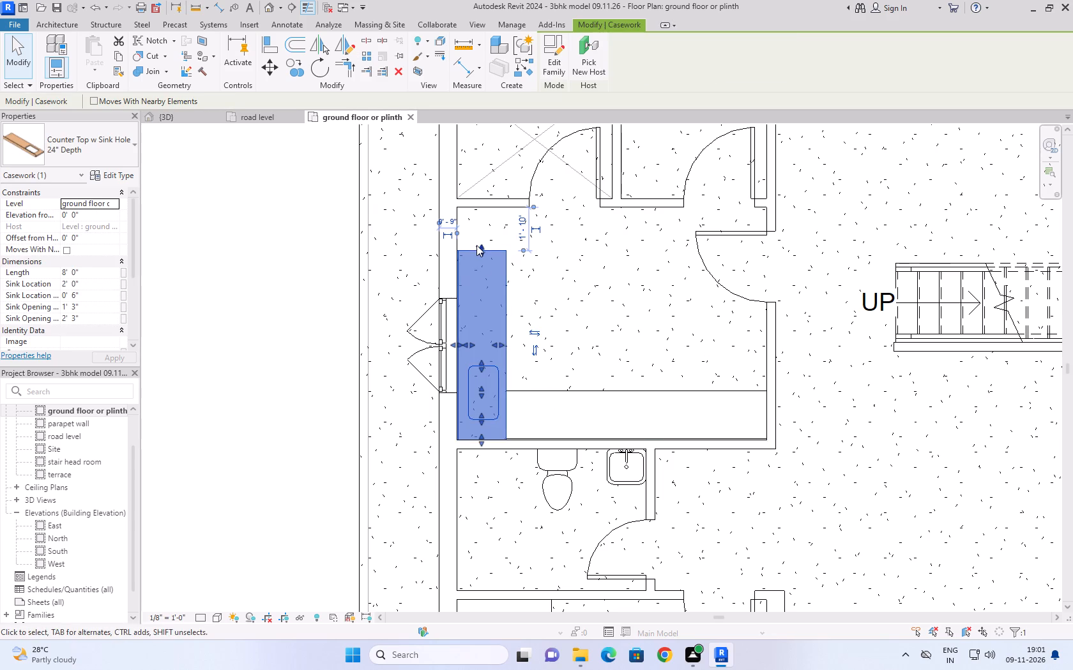
pyautogui.moveTo(480, 247); pyautogui.dragTo(478, 209)
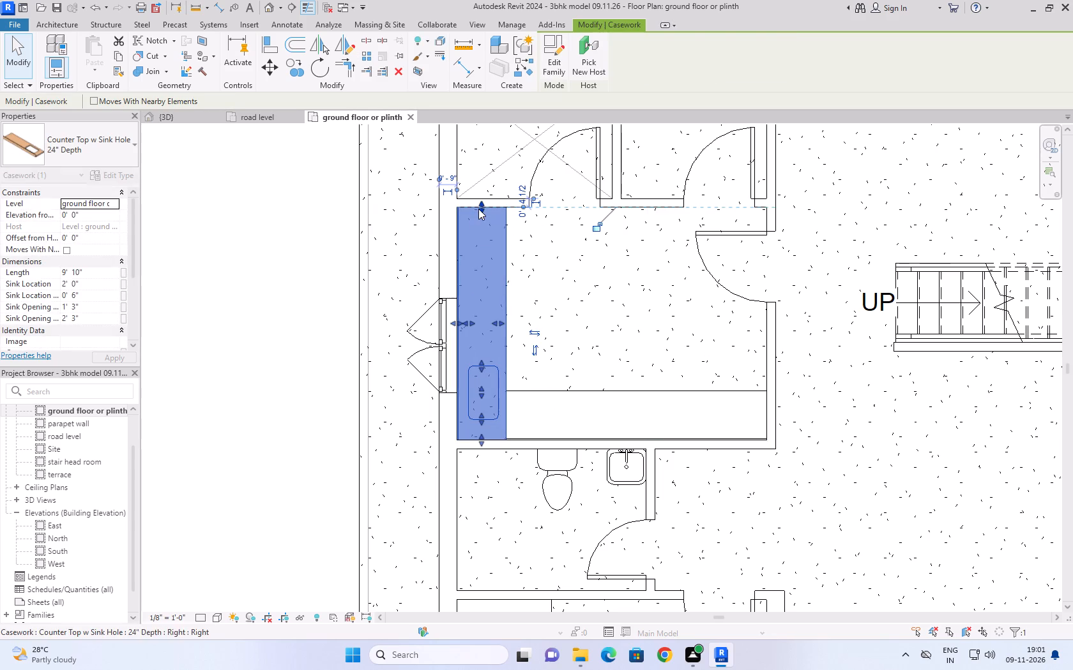
pyautogui.click(241, 341)
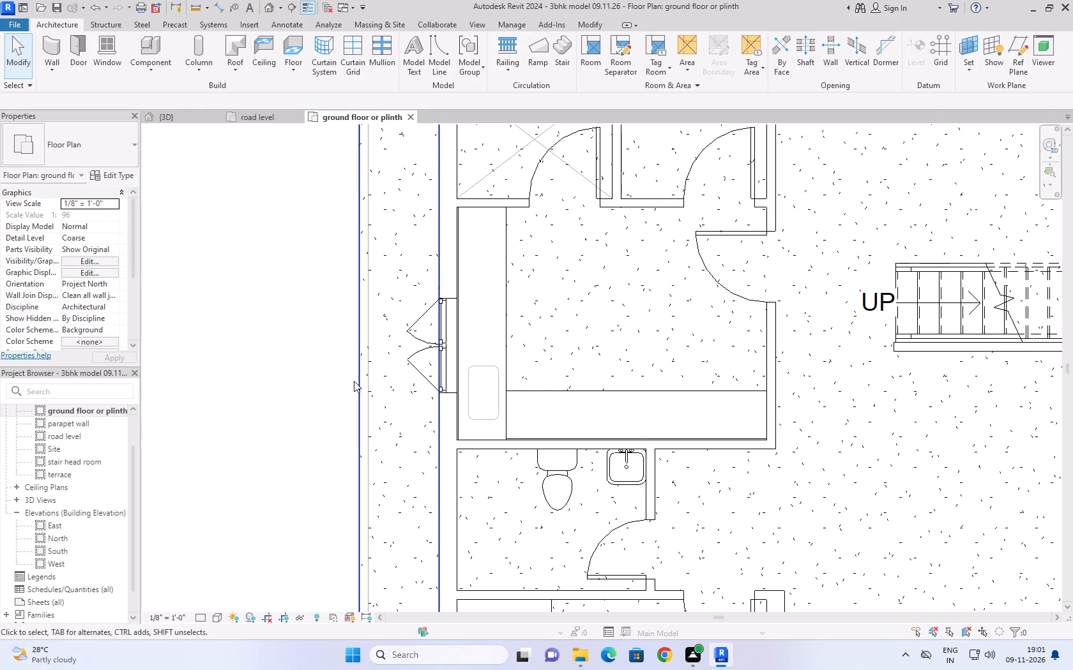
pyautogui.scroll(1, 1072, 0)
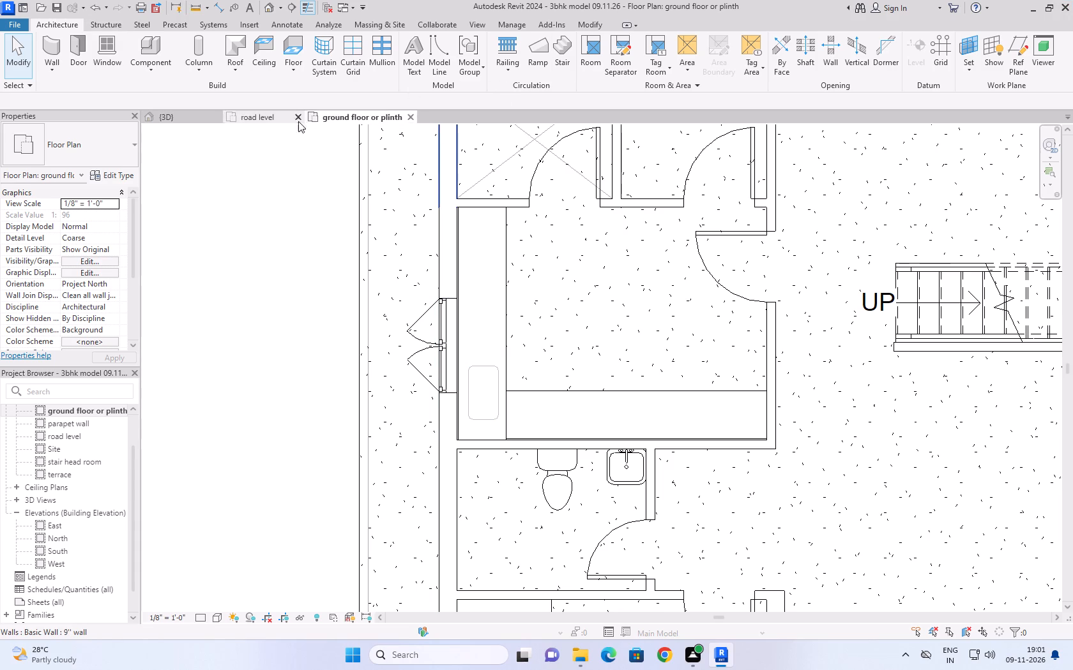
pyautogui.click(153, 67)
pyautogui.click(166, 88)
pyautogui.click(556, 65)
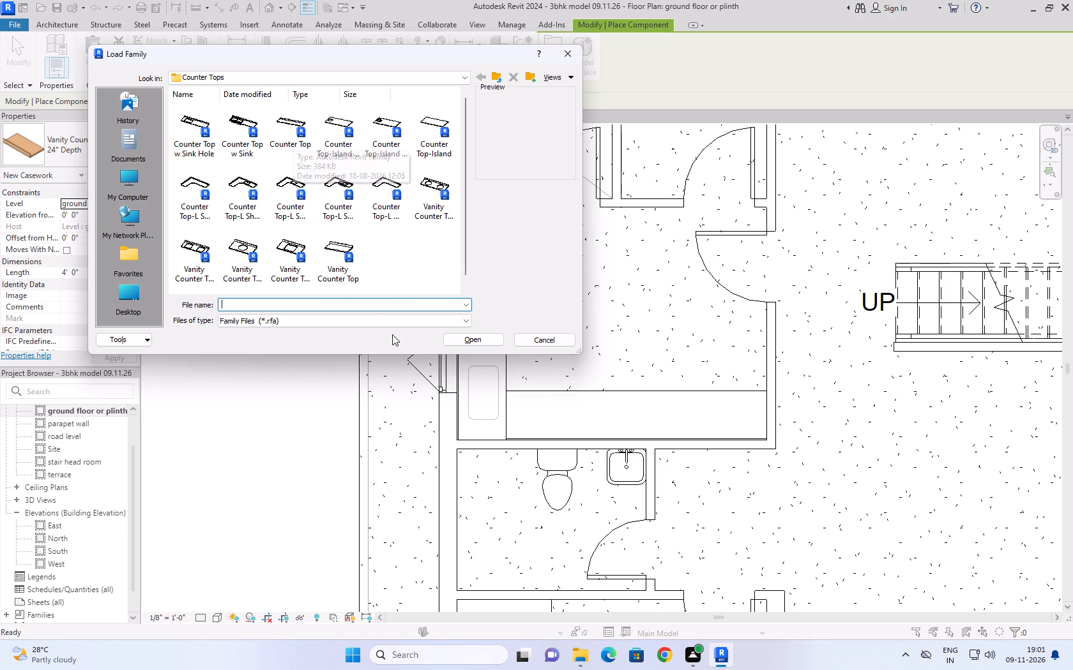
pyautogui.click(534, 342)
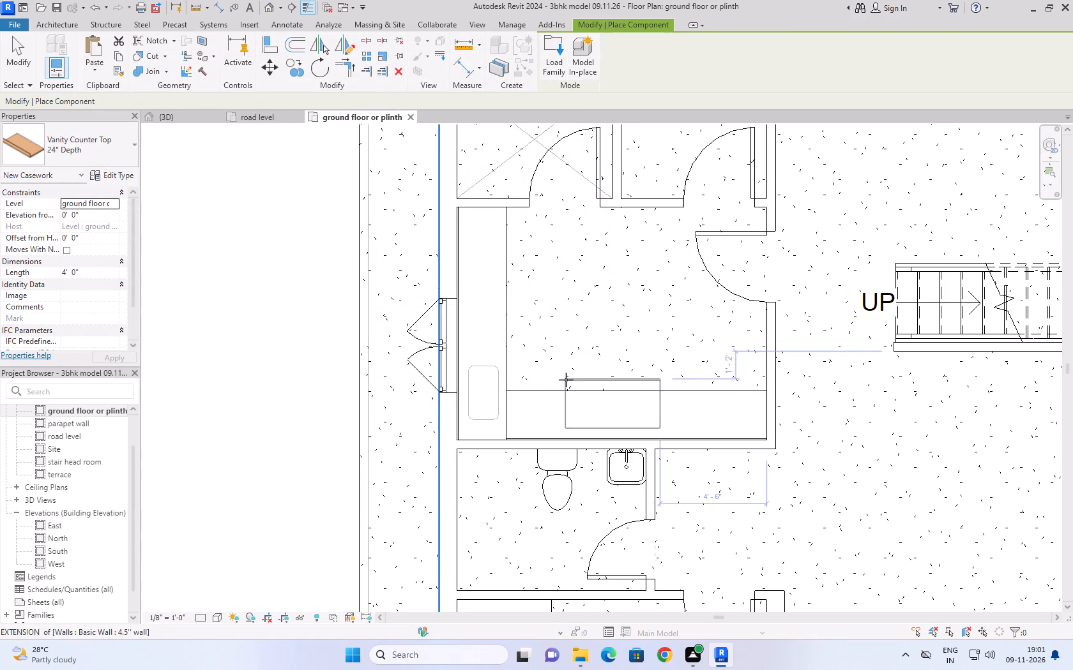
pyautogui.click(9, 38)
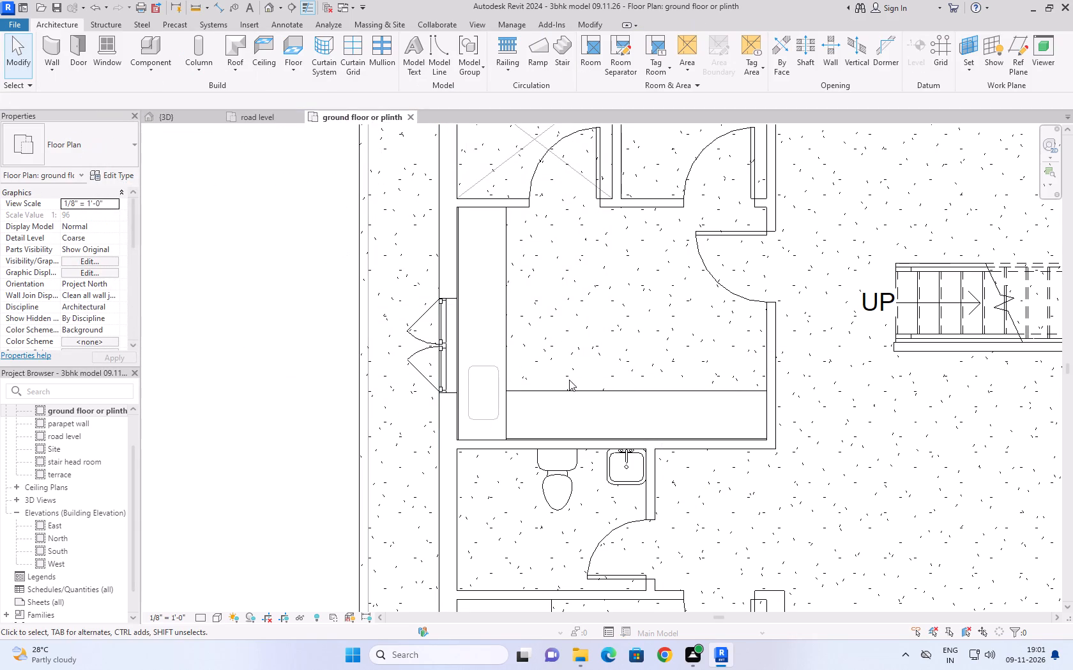
# Delete the vanity counter top along the kitchen's south wall.
pyautogui.click(574, 389)
pyautogui.press('Delete')
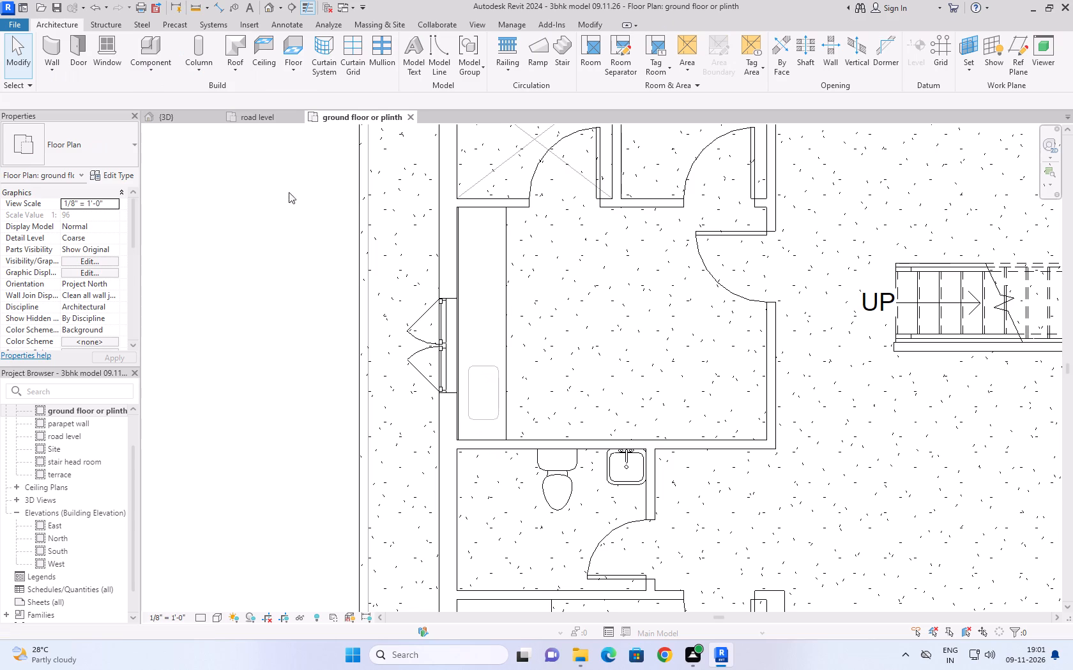
# Load the Counter Top family from the Counter Tops folder for placement.
pyautogui.click(158, 75)
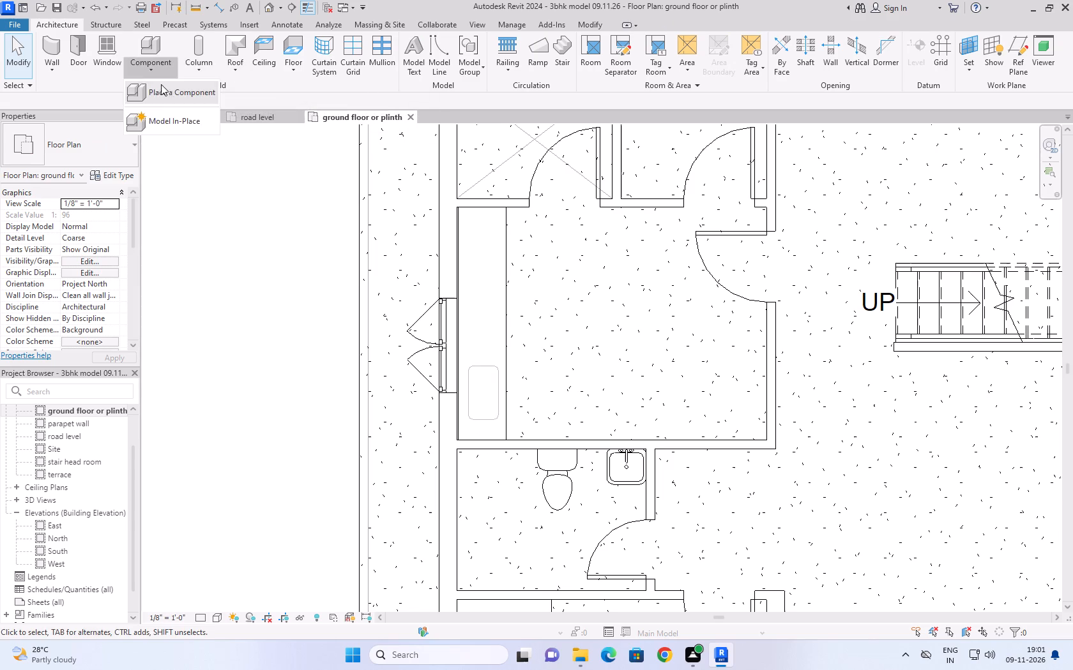
pyautogui.click(164, 92)
pyautogui.click(550, 54)
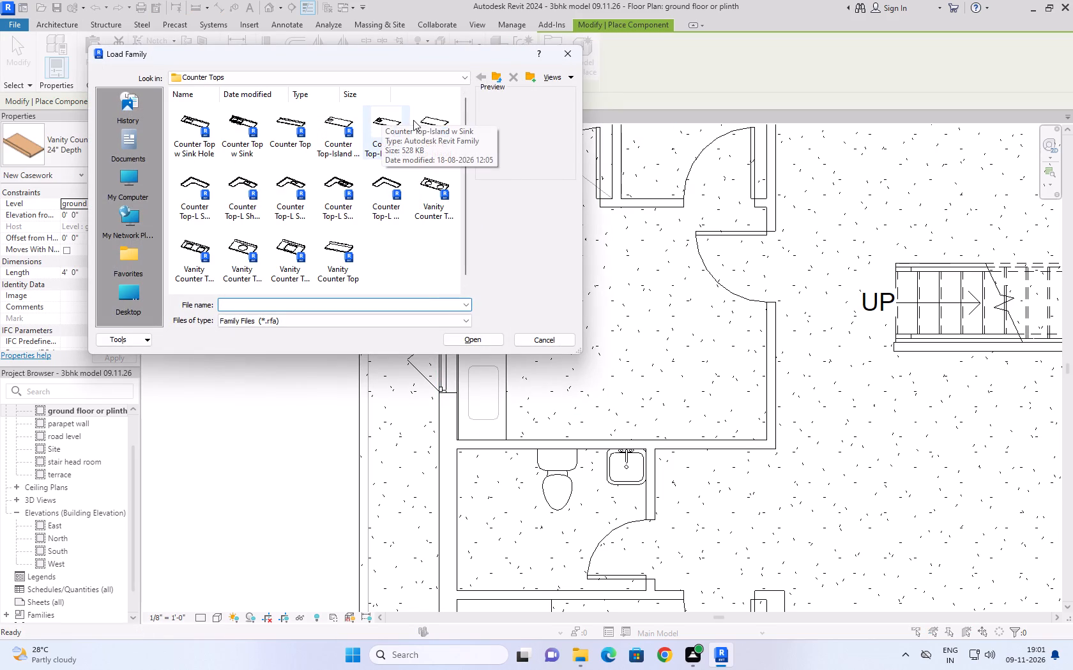
pyautogui.click(300, 136)
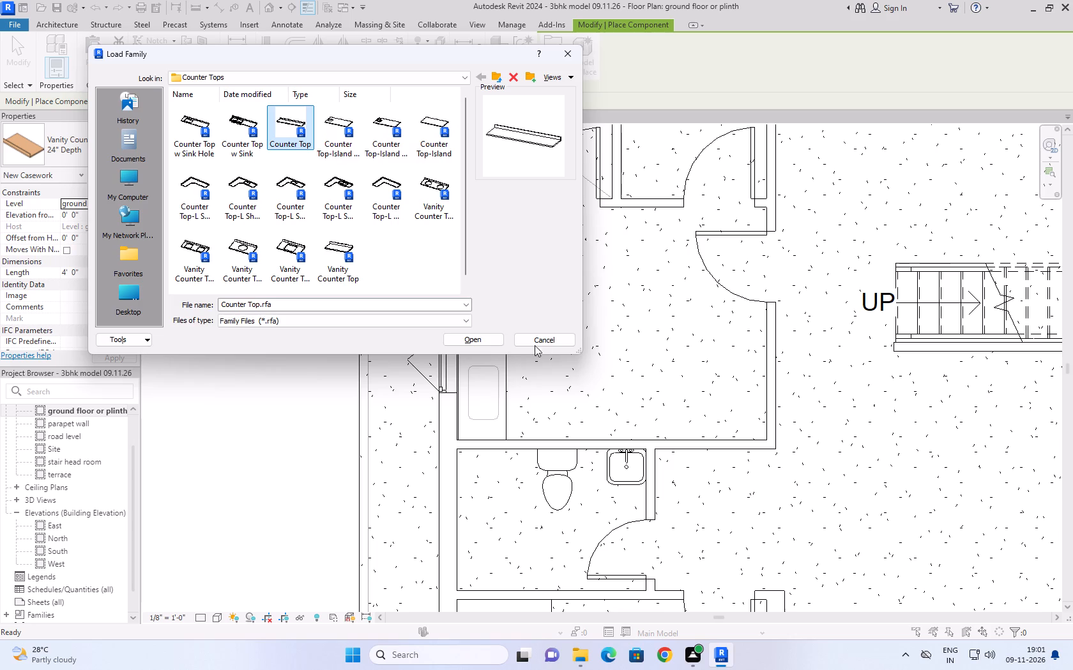
pyautogui.click(493, 336)
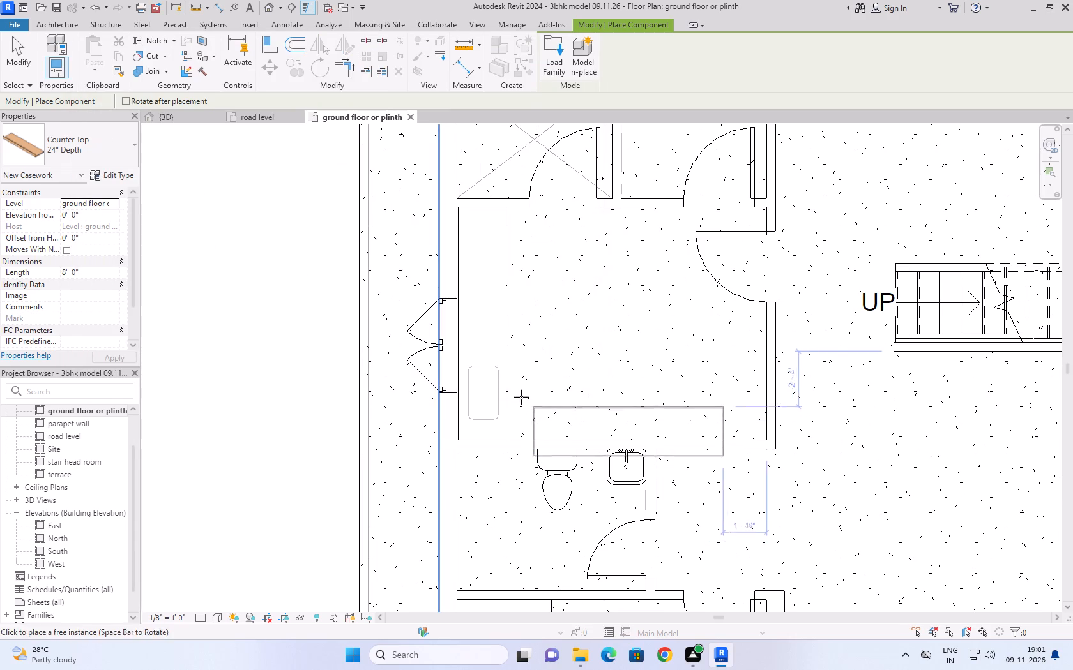
# Place the 24" Depth Counter Top in the kitchen's southeast corner, rotated 180° with its back edge against the south wall.
pyautogui.press('space')
pyautogui.press('space')
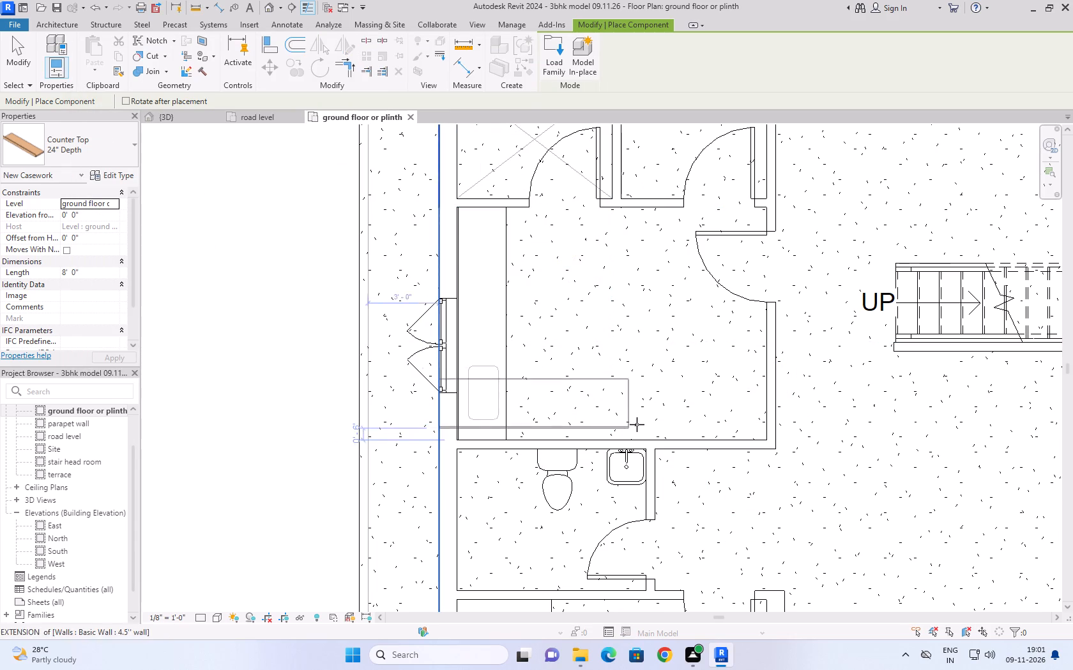
pyautogui.scroll(9, 680, 432)
pyautogui.scroll(-4, 897, 396)
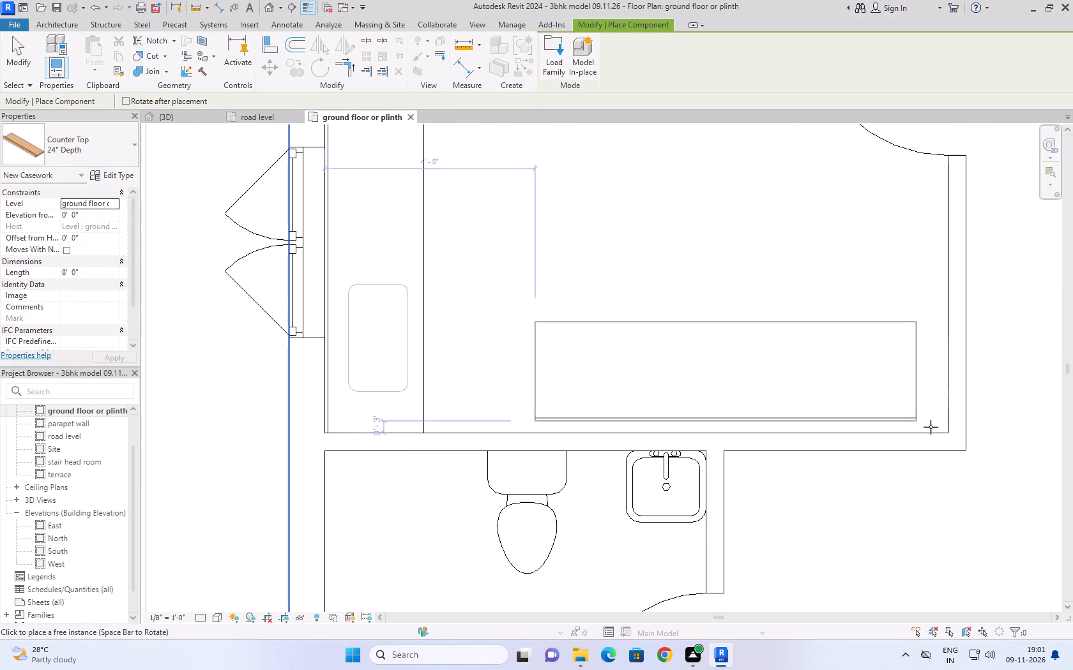
pyautogui.scroll(10, 943, 434)
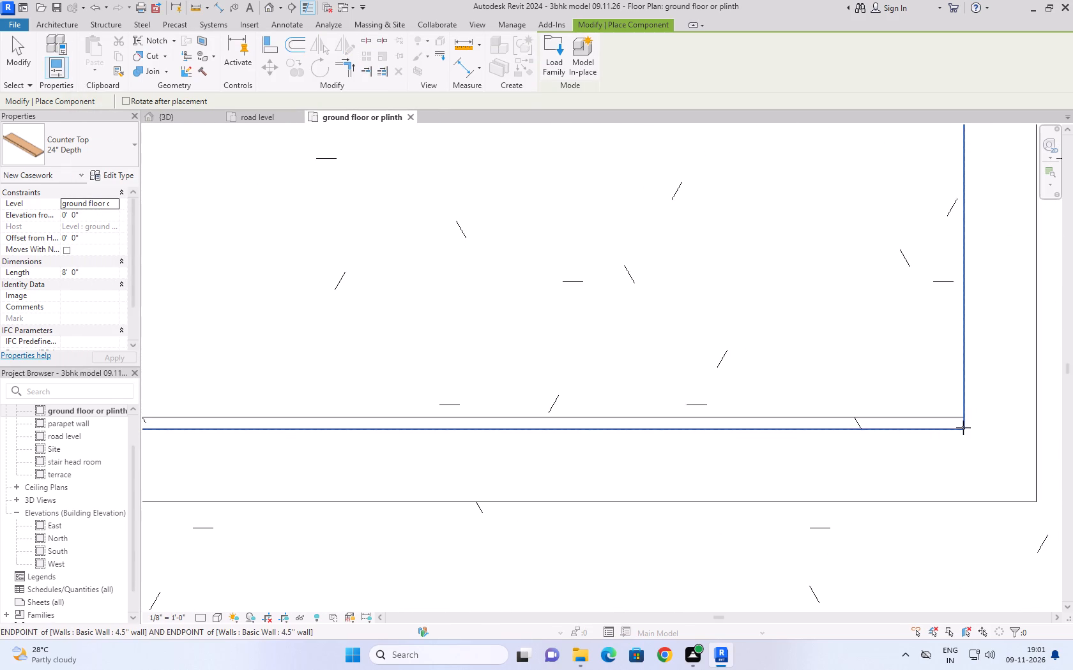
pyautogui.click(963, 428)
pyautogui.scroll(-10, 869, 354)
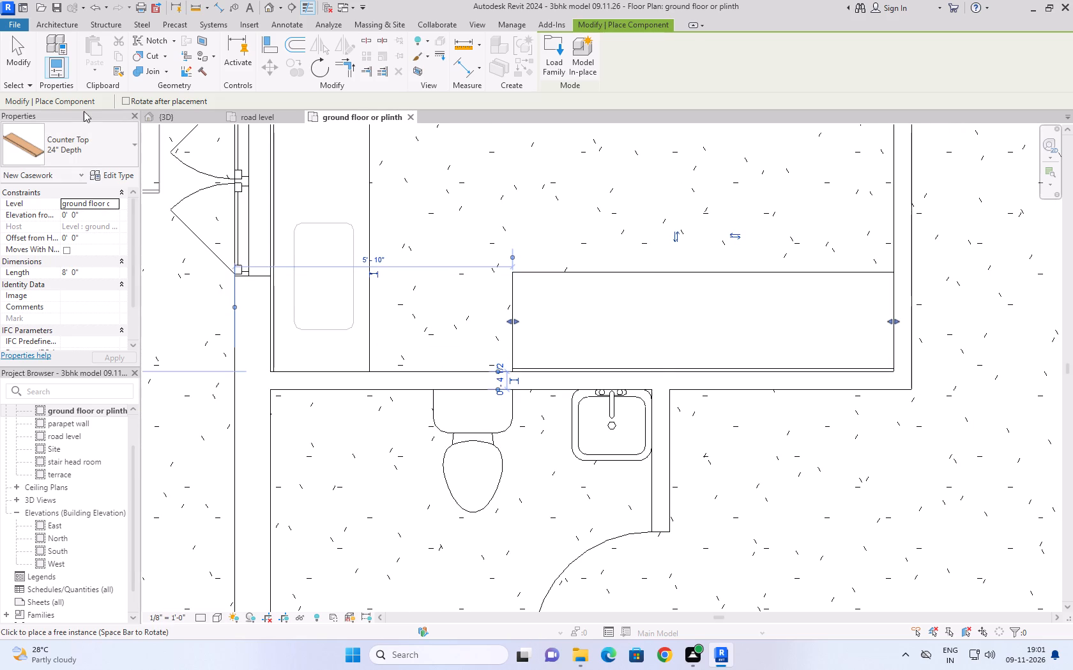
pyautogui.click(5, 50)
# Extend the new counter top's west end to the sink counter's edge, making it 11' 0" long.
pyautogui.click(510, 332)
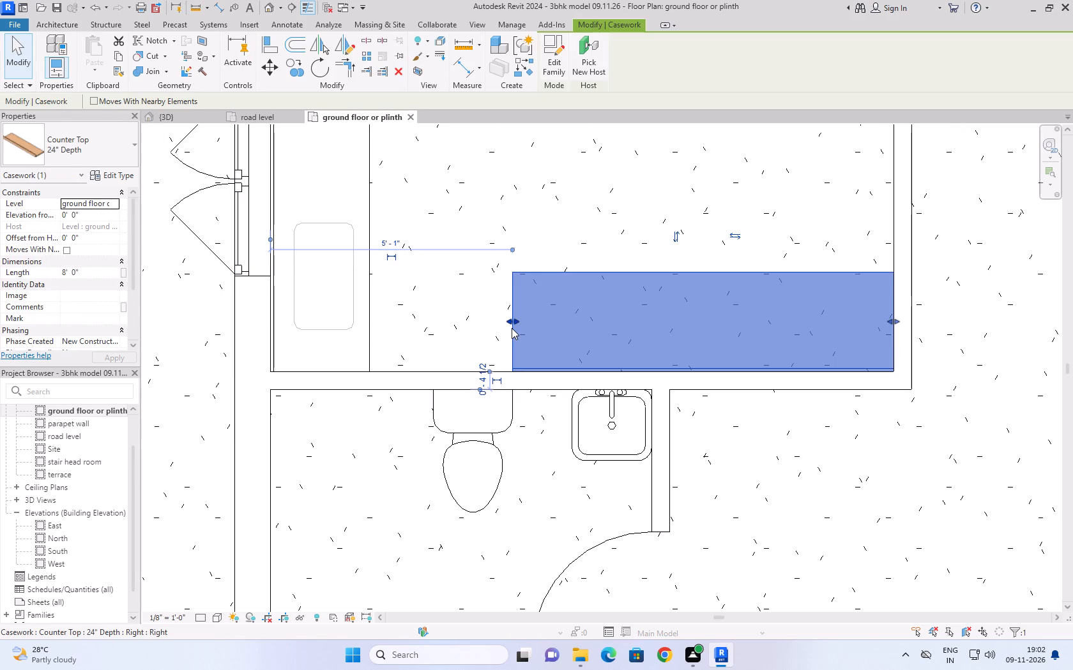
pyautogui.moveTo(510, 321); pyautogui.dragTo(489, 321)
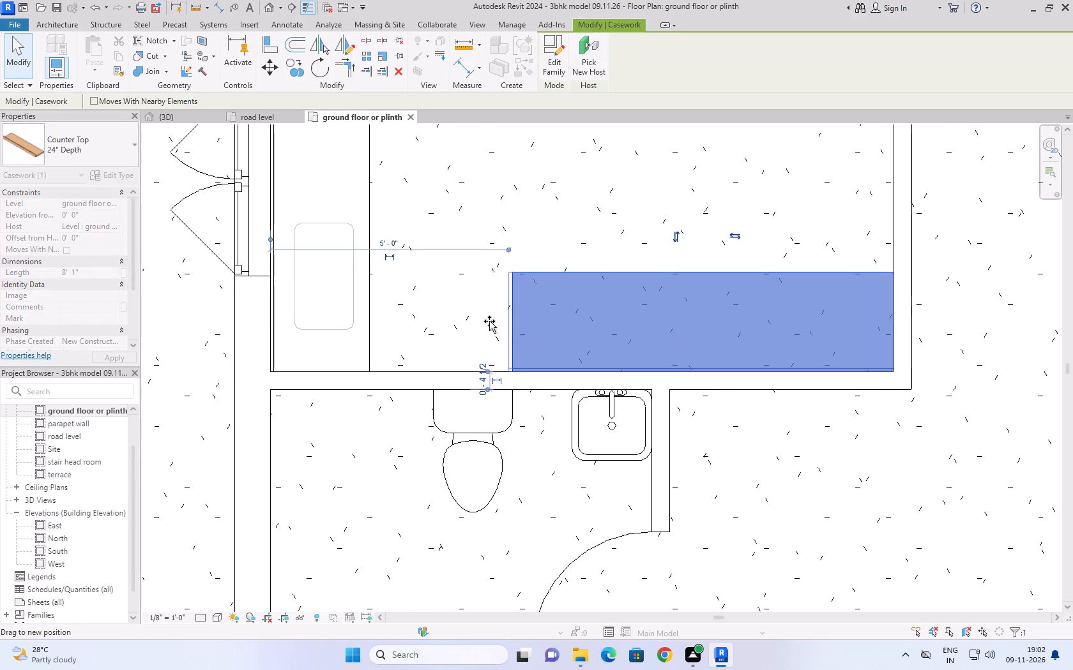
pyautogui.moveTo(489, 321); pyautogui.dragTo(370, 325)
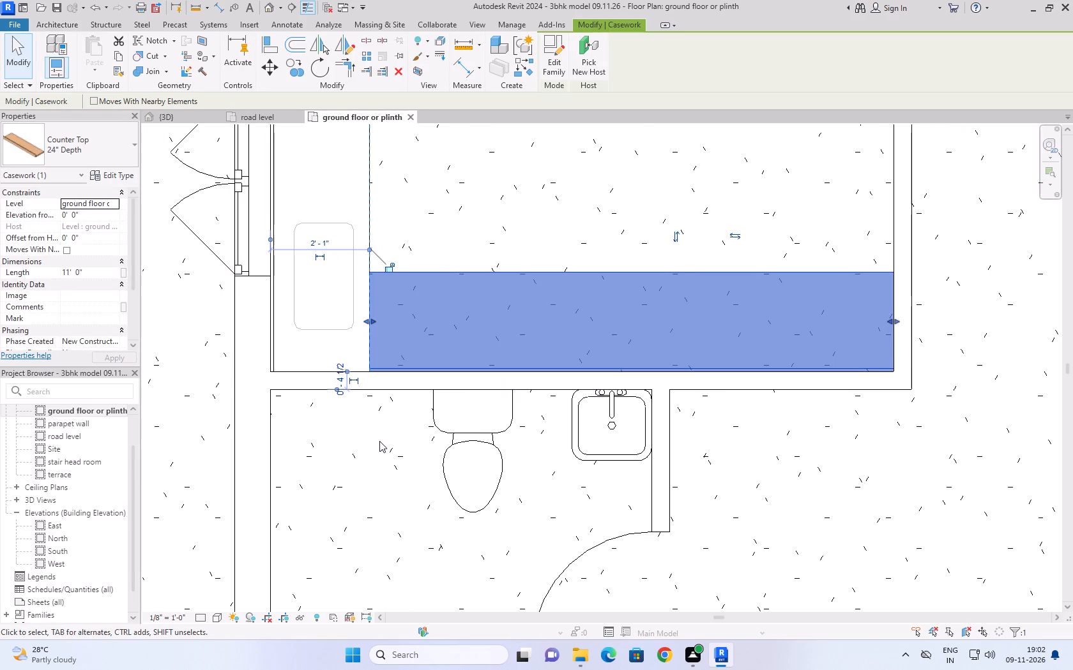
pyautogui.click(195, 382)
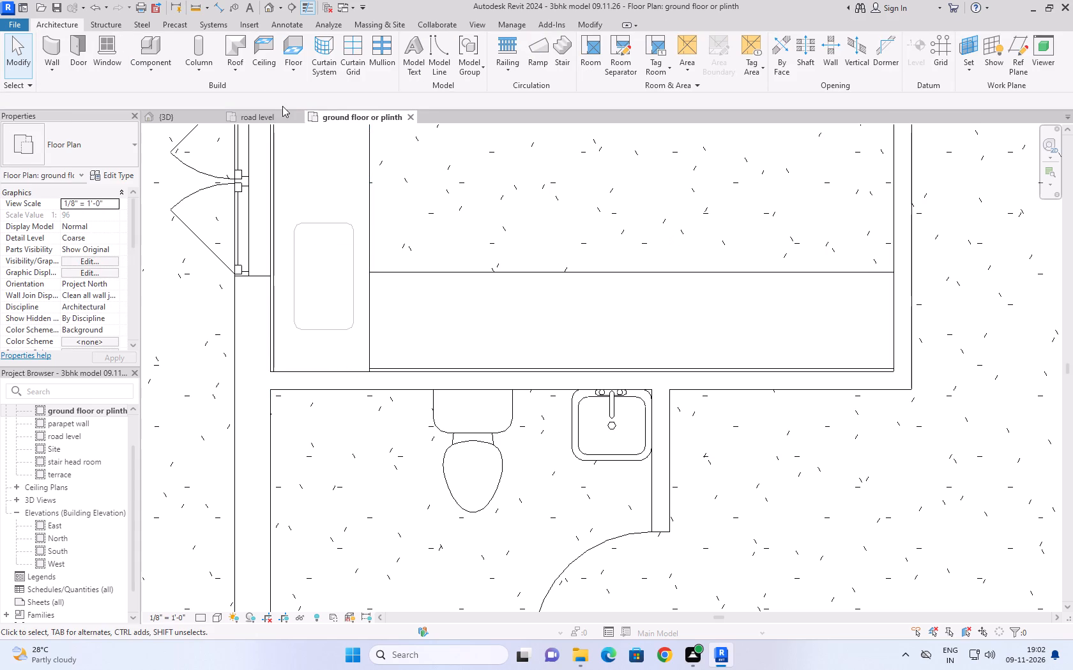
# Inspect the kitchen counters in the 3D view, selecting the Generic - 12" terrace floor to see through it.
pyautogui.click(171, 112)
pyautogui.scroll(-5, 492, 315)
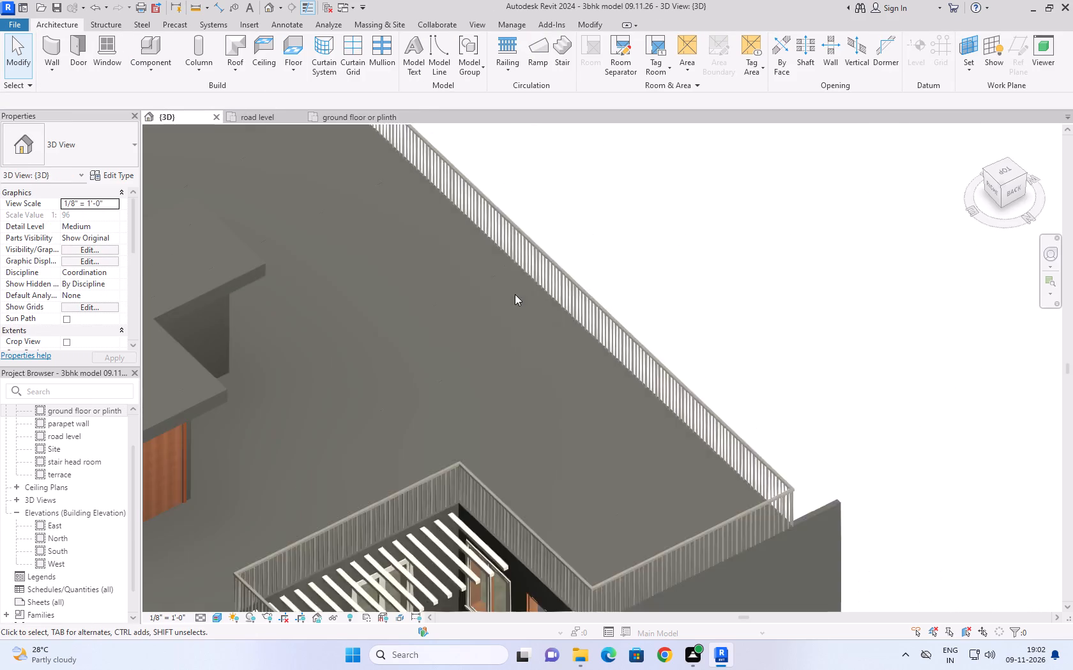
pyautogui.scroll(-5, 515, 294)
pyautogui.click(796, 256)
pyautogui.scroll(-3, 570, 294)
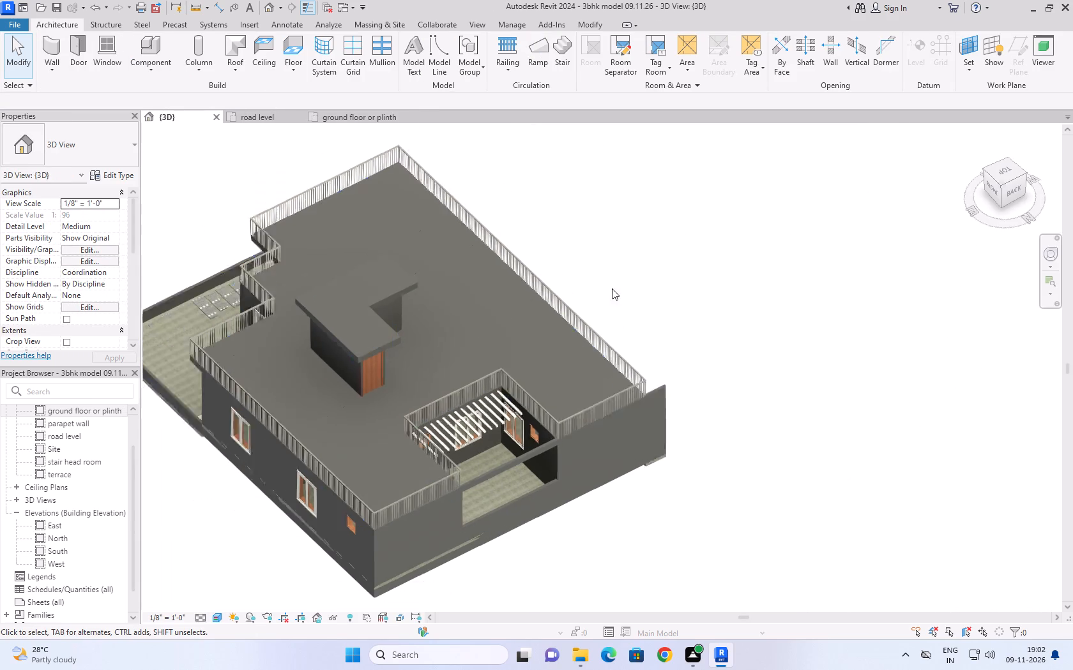
pyautogui.scroll(-1, 612, 288)
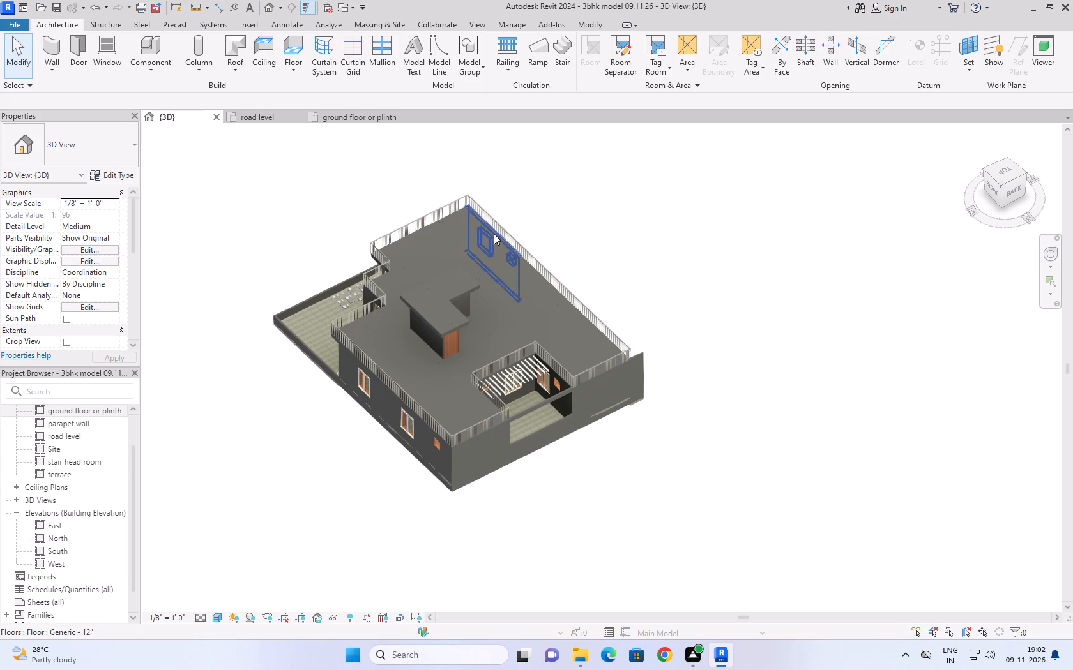
pyautogui.scroll(4, 443, 210)
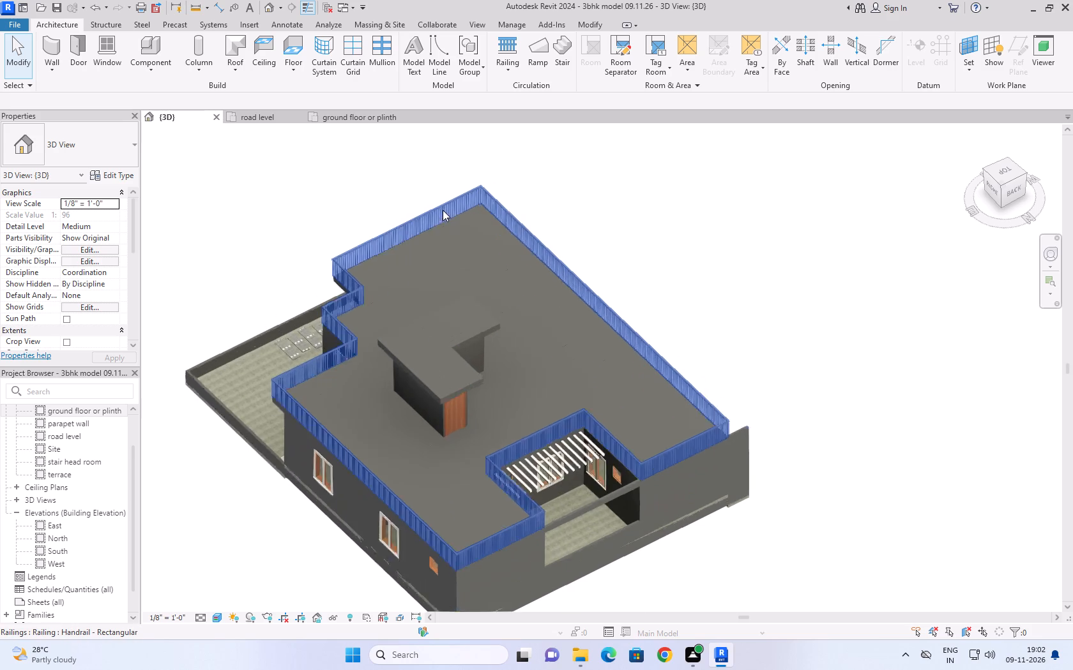
pyautogui.scroll(5, 443, 210)
pyautogui.click(433, 246)
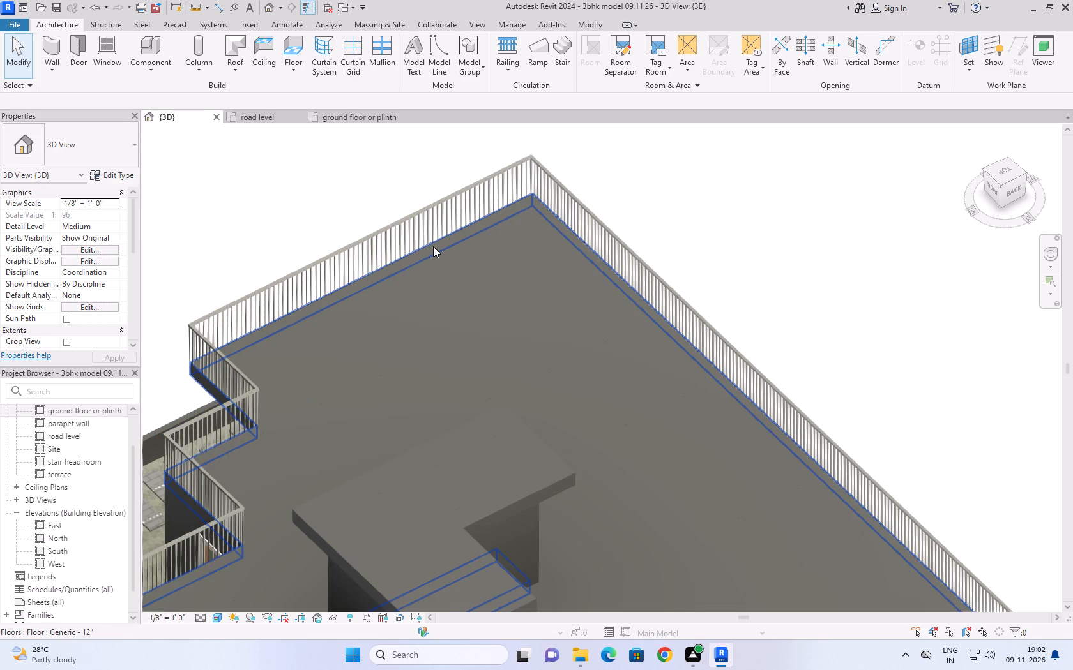
pyautogui.scroll(-4, 514, 271)
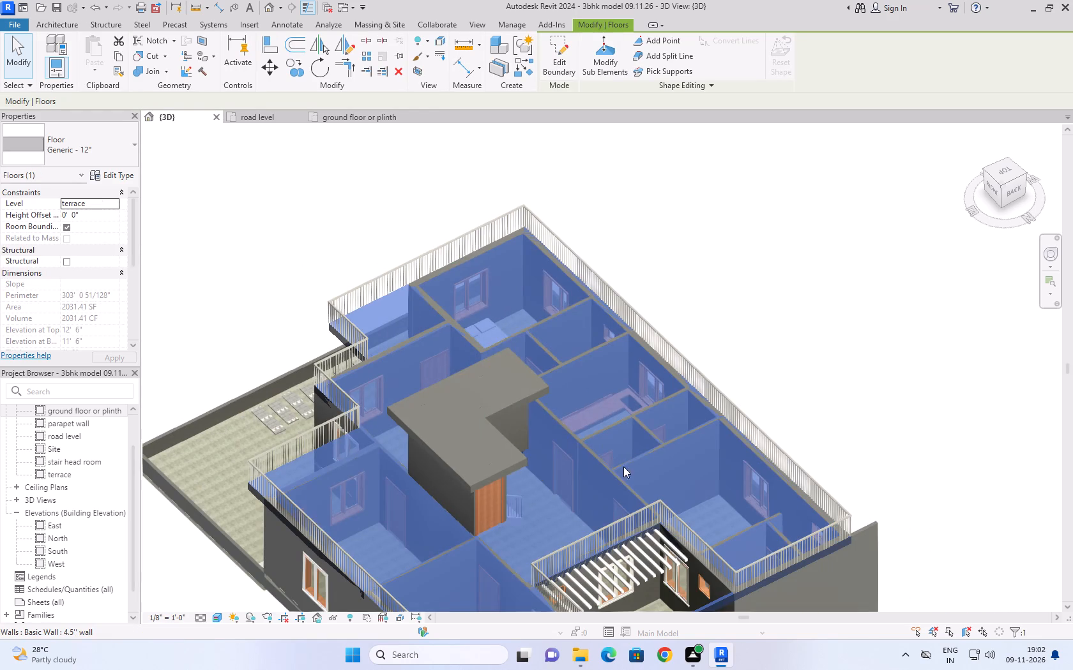
pyautogui.keyDown('shift'); pyautogui.moveTo(630, 442); pyautogui.dragTo(621, 488, button='middle'); pyautogui.keyUp('shift')
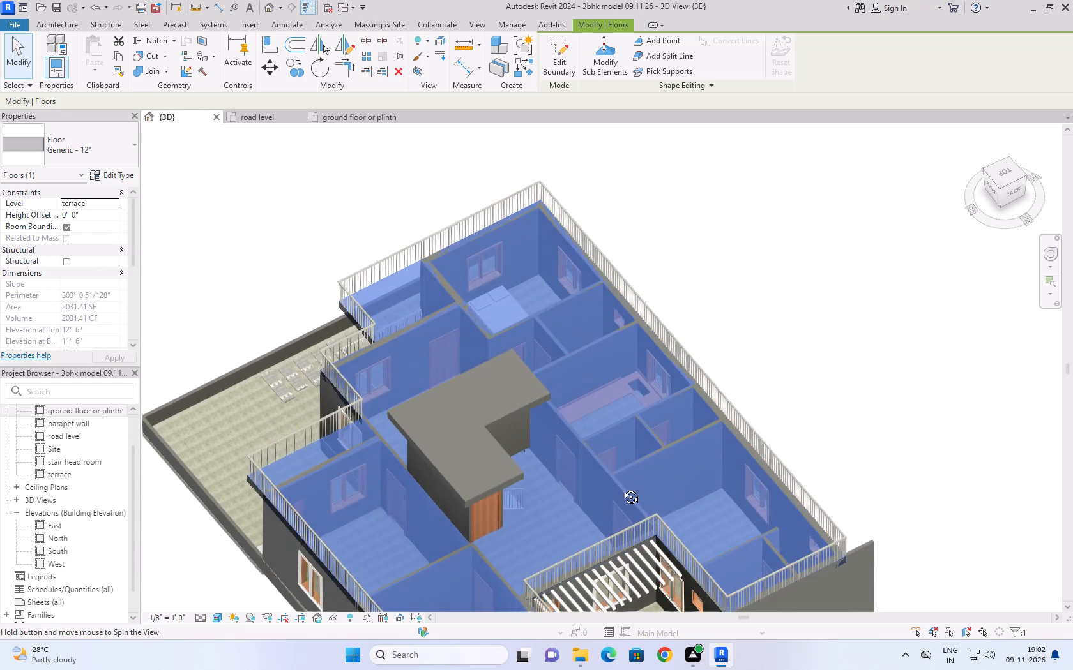
pyautogui.keyDown('shift'); pyautogui.moveTo(621, 488); pyautogui.dragTo(619, 496, button='middle'); pyautogui.keyUp('shift')
pyautogui.scroll(11, 617, 447)
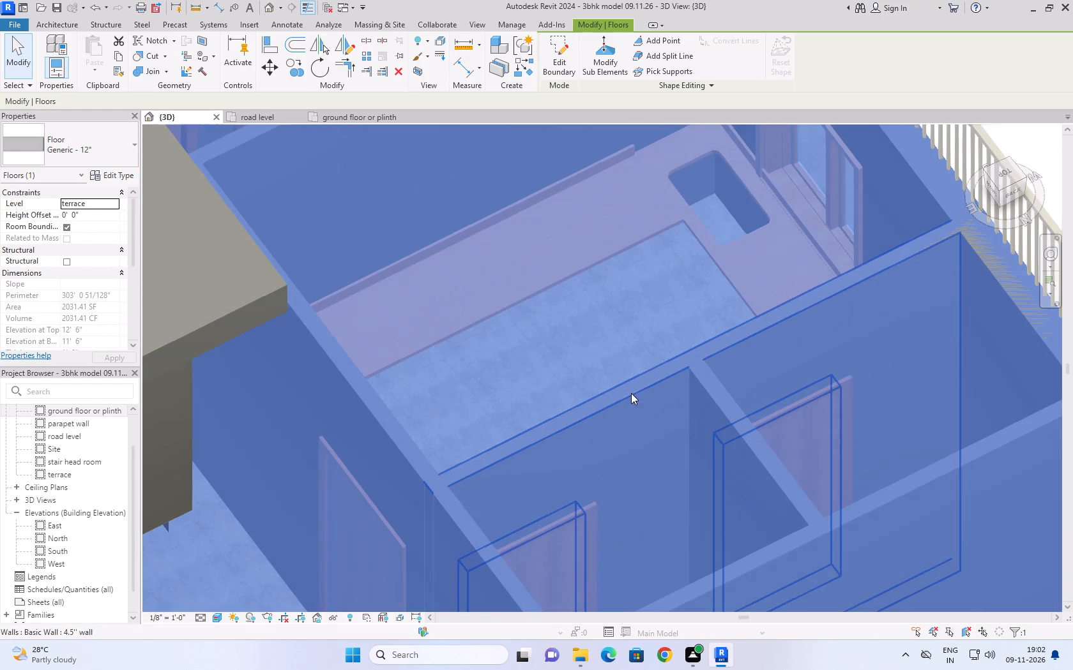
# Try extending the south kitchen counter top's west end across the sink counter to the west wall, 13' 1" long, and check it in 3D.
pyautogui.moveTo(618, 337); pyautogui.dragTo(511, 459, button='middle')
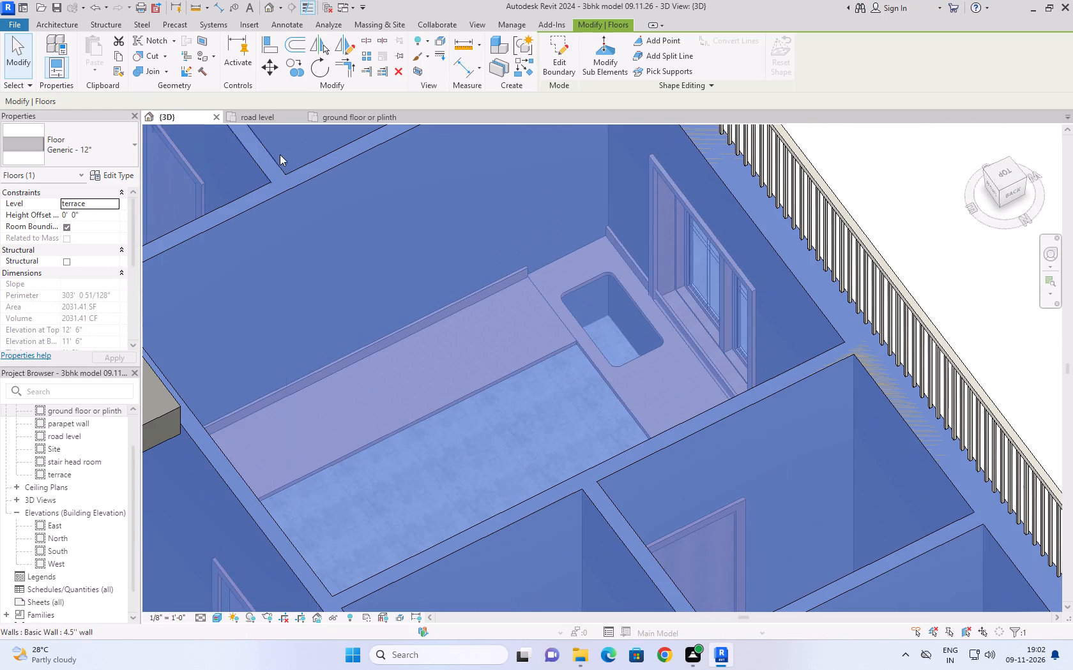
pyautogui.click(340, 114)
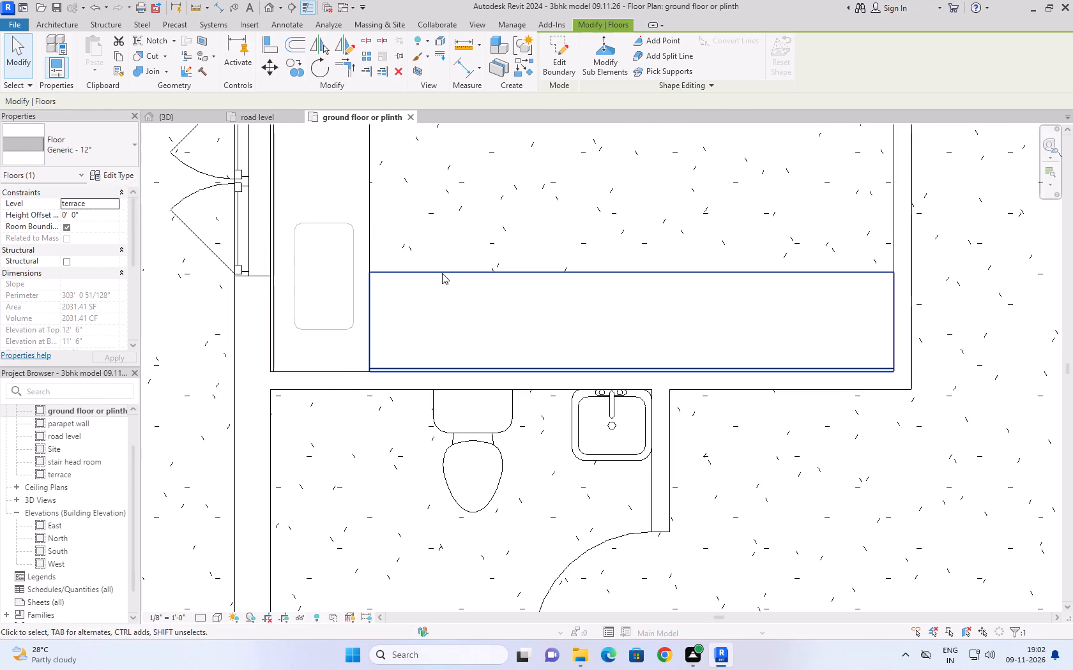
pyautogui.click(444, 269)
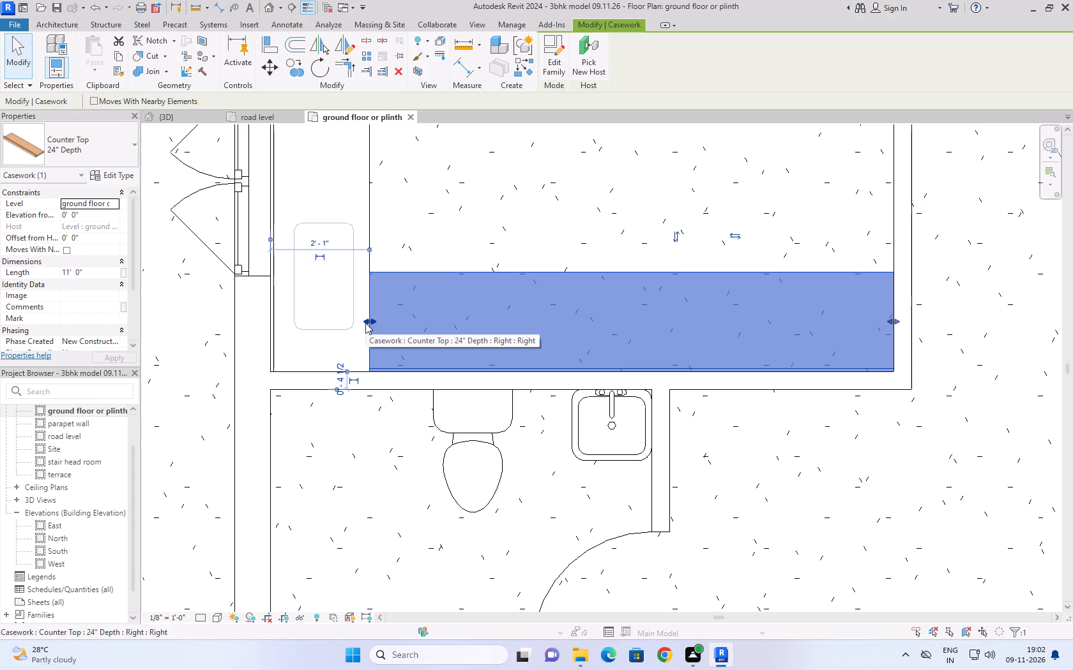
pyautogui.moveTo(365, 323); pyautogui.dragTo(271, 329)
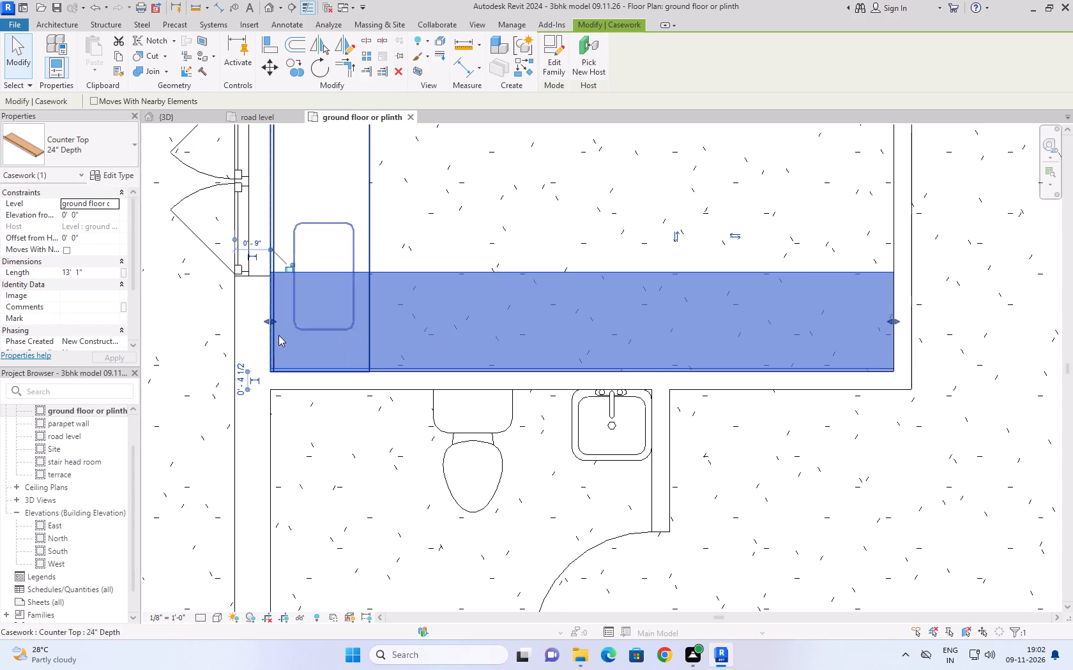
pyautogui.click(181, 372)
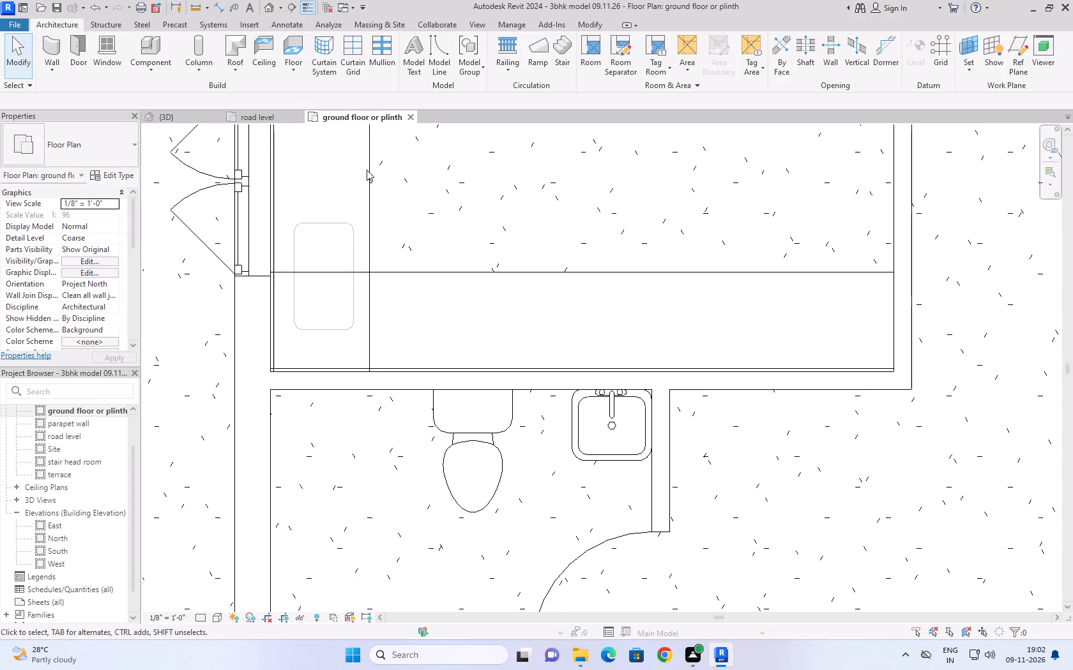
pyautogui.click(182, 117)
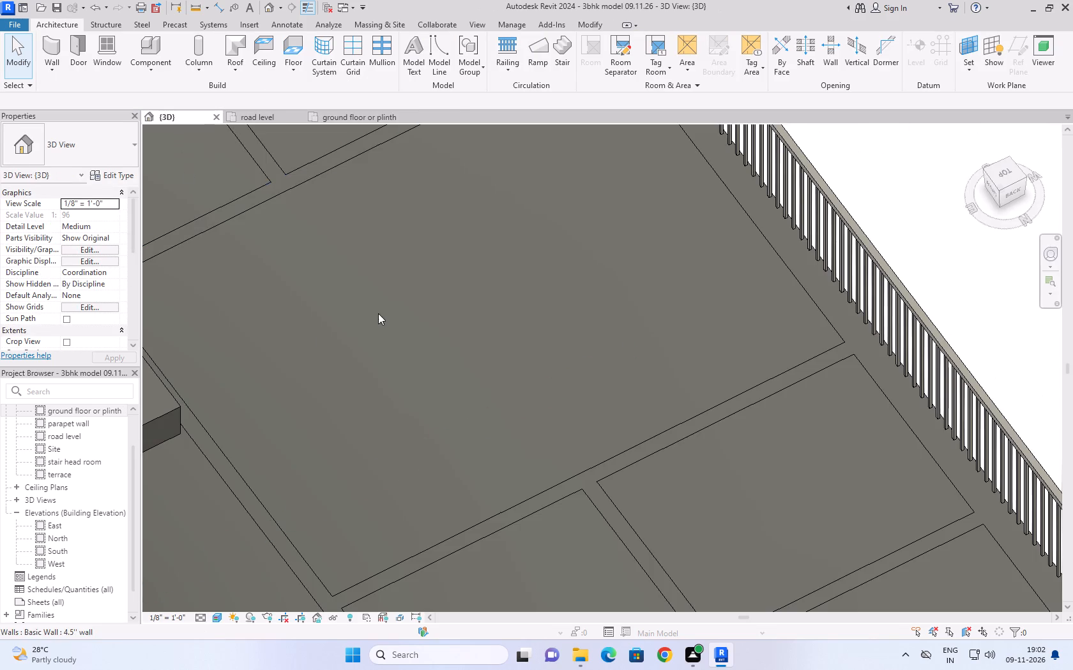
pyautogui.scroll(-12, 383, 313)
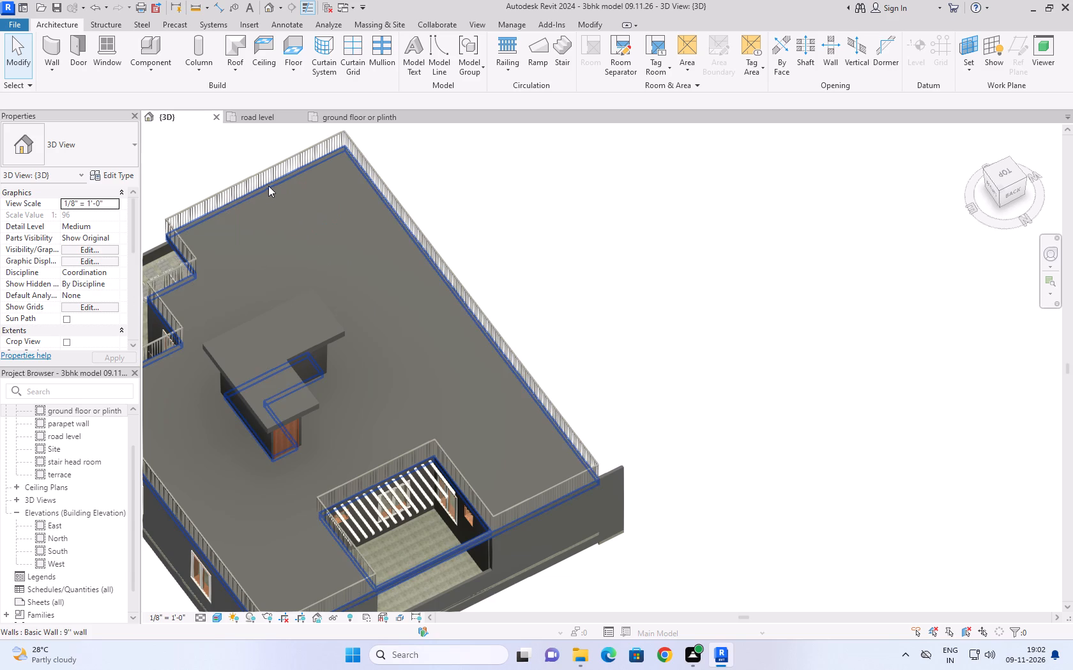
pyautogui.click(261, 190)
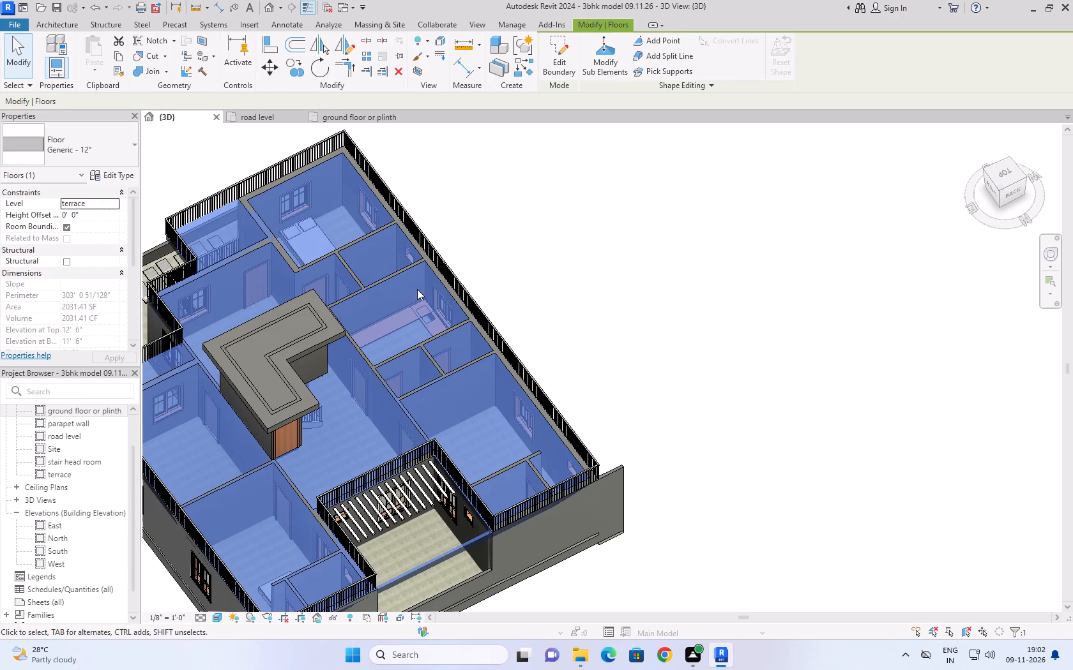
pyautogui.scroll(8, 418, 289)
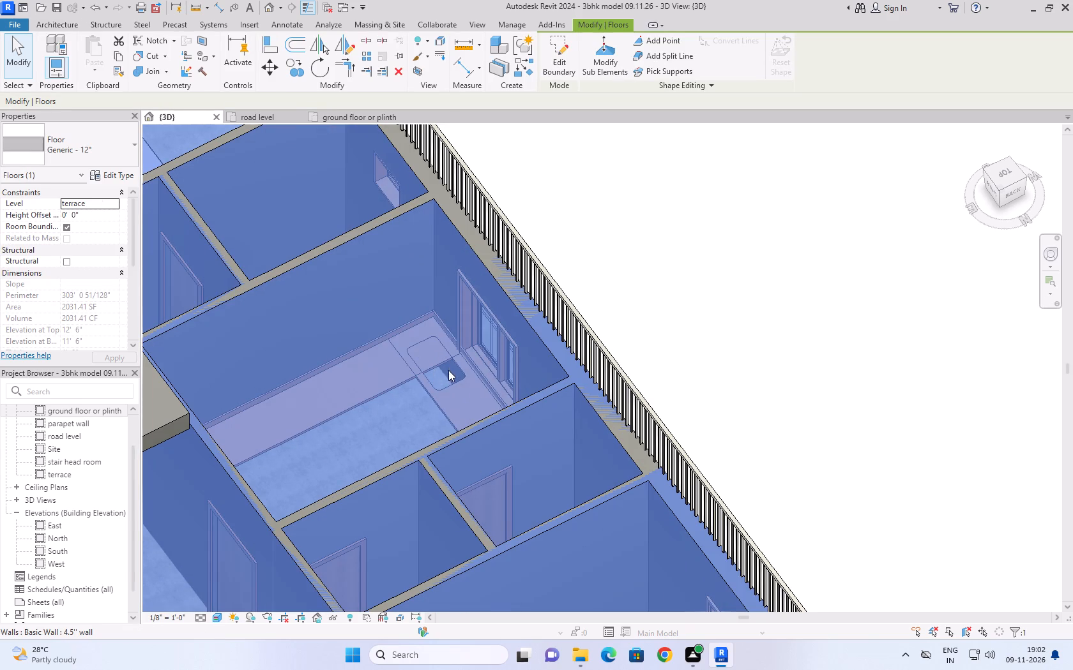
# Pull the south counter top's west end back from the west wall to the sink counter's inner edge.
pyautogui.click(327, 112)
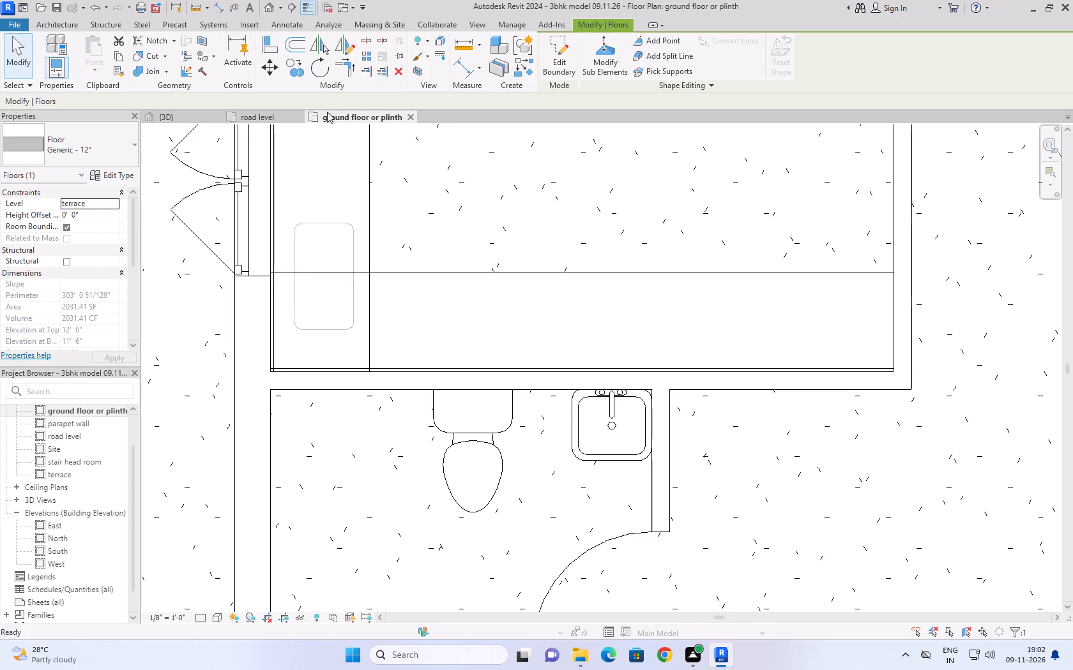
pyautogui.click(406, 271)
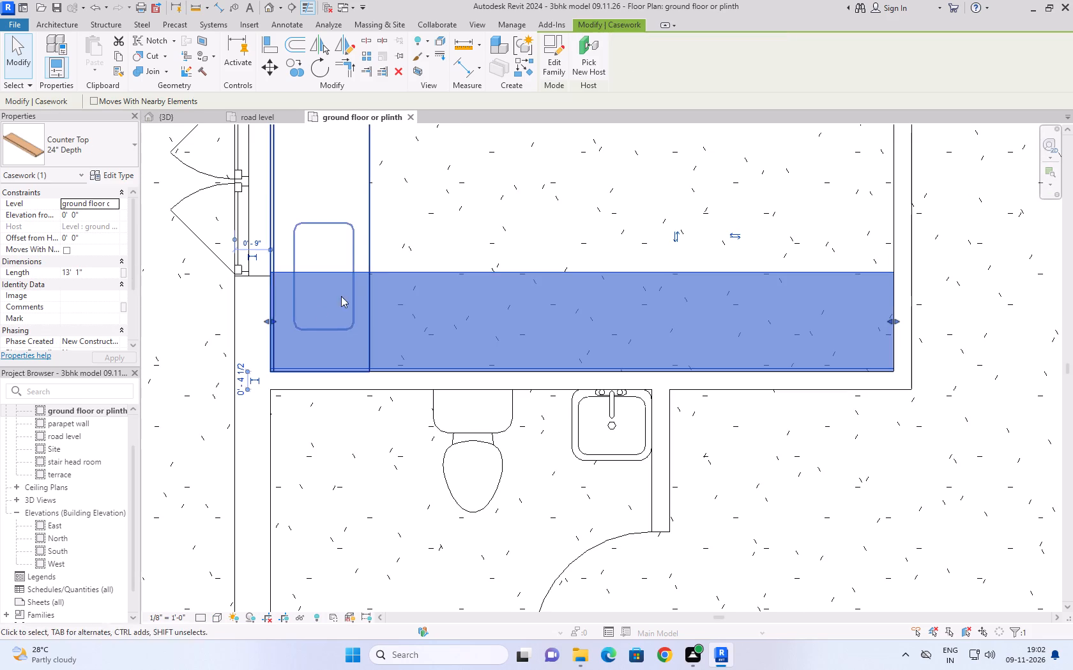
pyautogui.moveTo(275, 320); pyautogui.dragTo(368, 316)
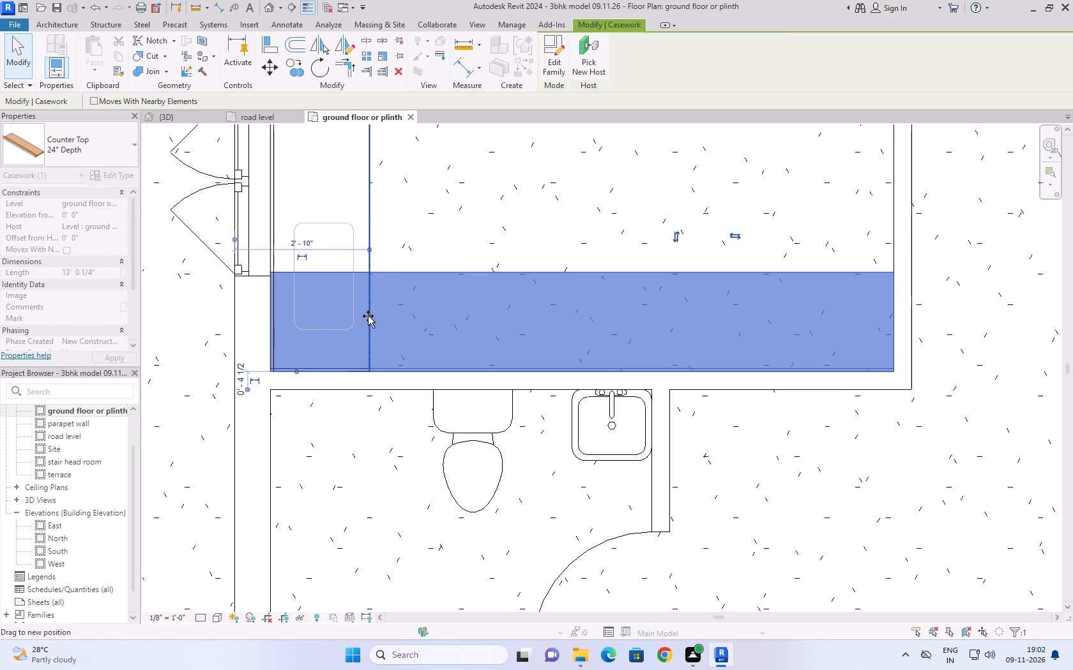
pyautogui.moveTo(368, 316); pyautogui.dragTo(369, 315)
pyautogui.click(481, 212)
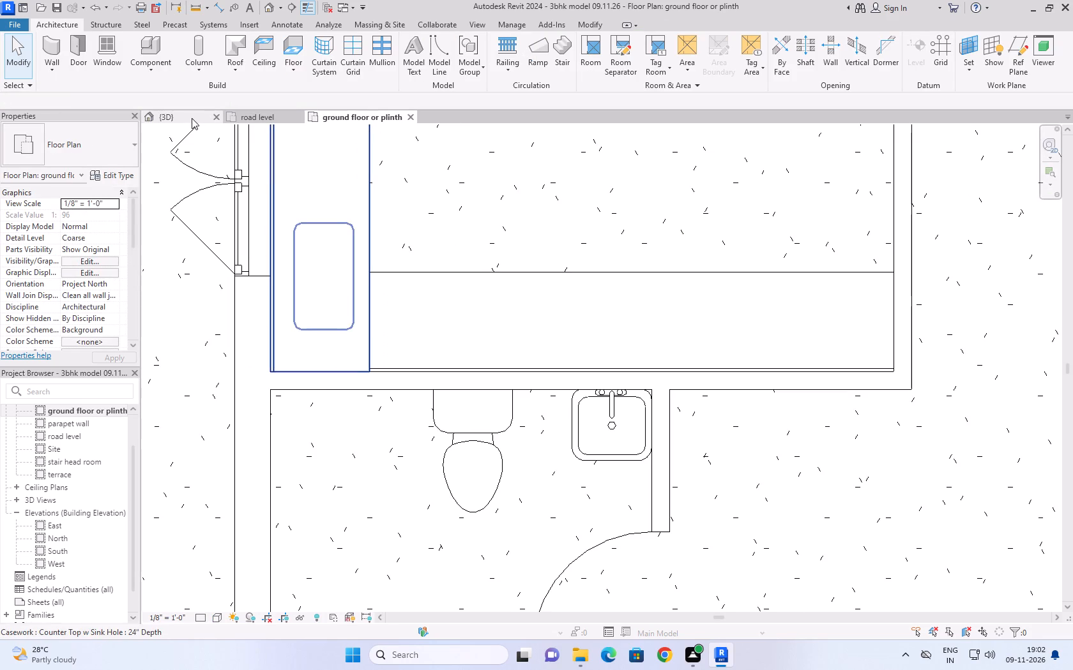
# Examine the kitchen counter junction in the 3D view, selecting the Generic - 12" terrace floor to see through it.
pyautogui.click(191, 118)
pyautogui.scroll(-10, 387, 309)
pyautogui.moveTo(332, 252); pyautogui.dragTo(381, 409, button='middle')
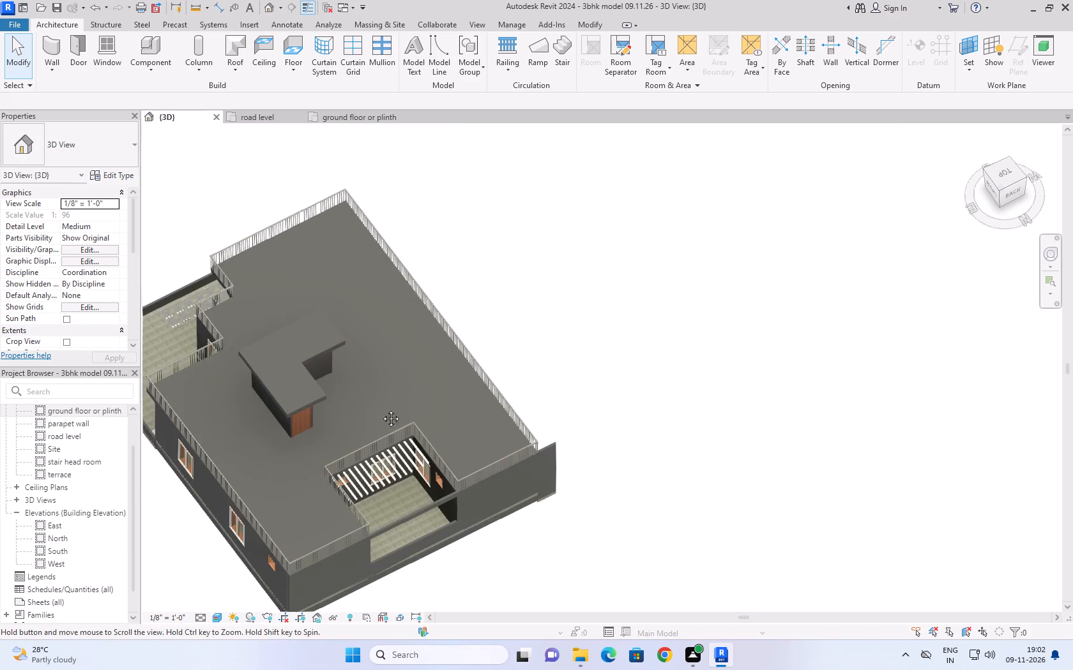
pyautogui.moveTo(381, 409); pyautogui.dragTo(393, 479, button='middle')
pyautogui.scroll(9, 391, 479)
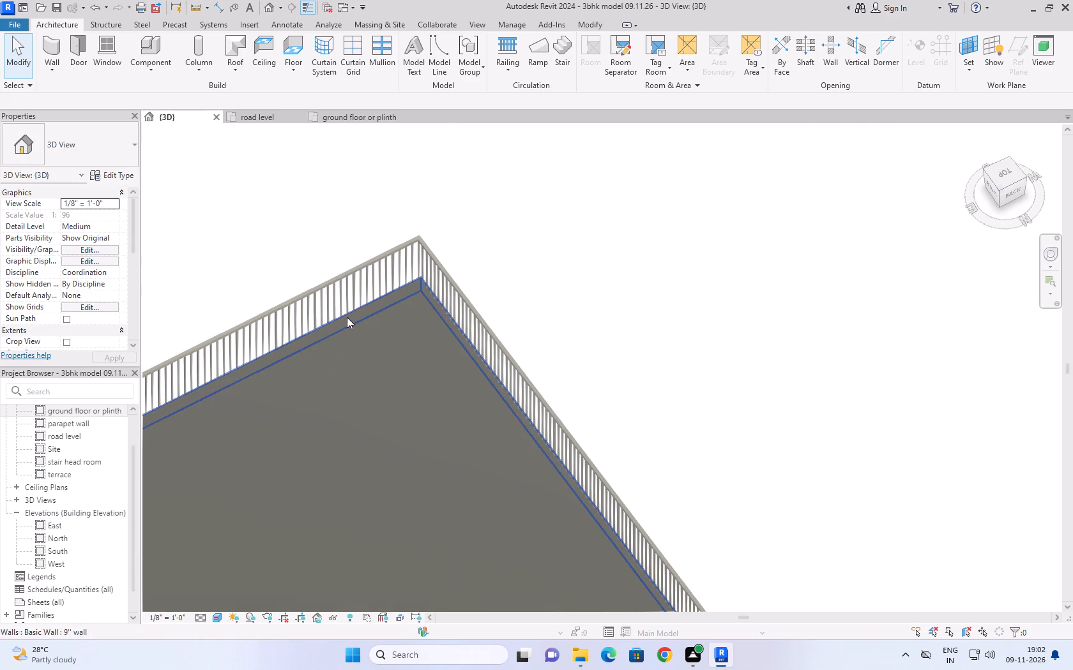
pyautogui.click(347, 317)
pyautogui.scroll(-6, 404, 410)
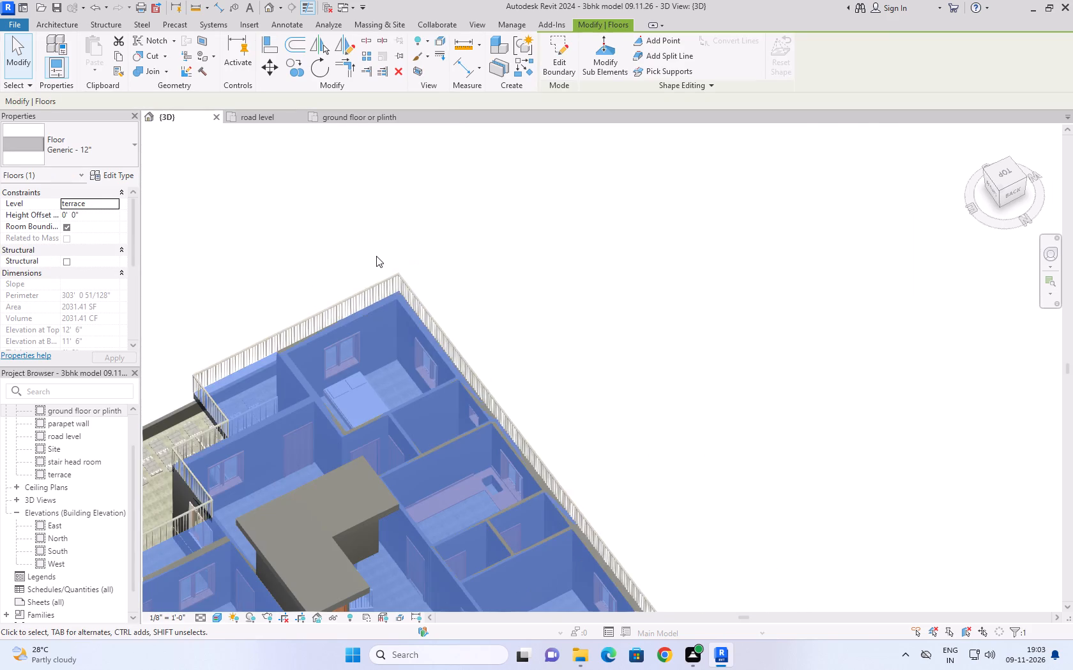
pyautogui.scroll(7, 482, 530)
pyautogui.click(733, 284)
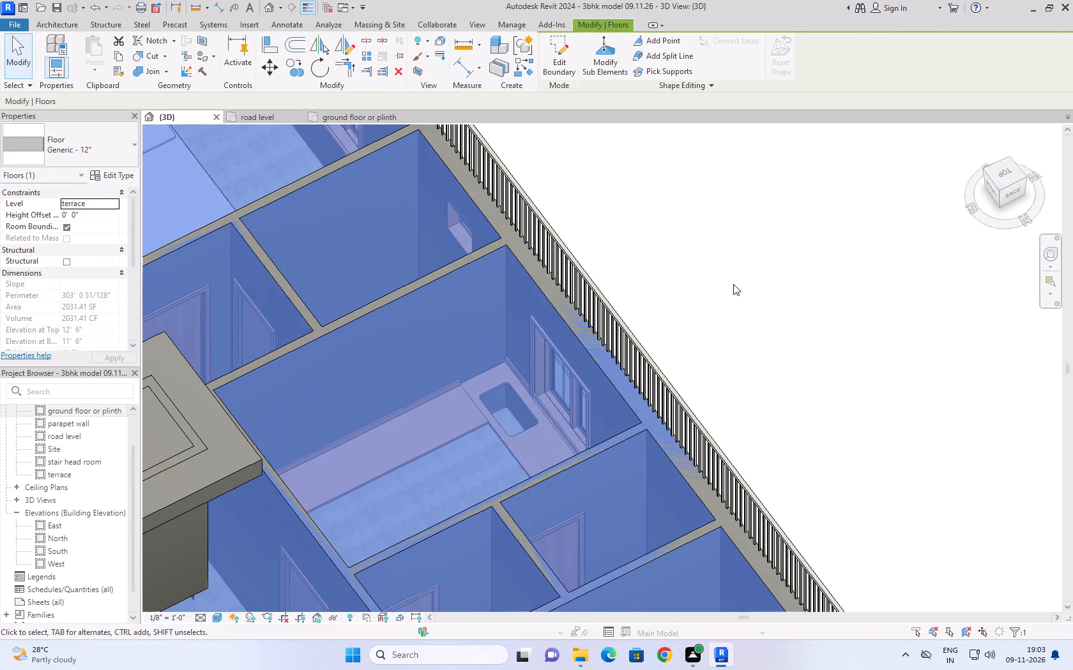
pyautogui.scroll(-4, 757, 345)
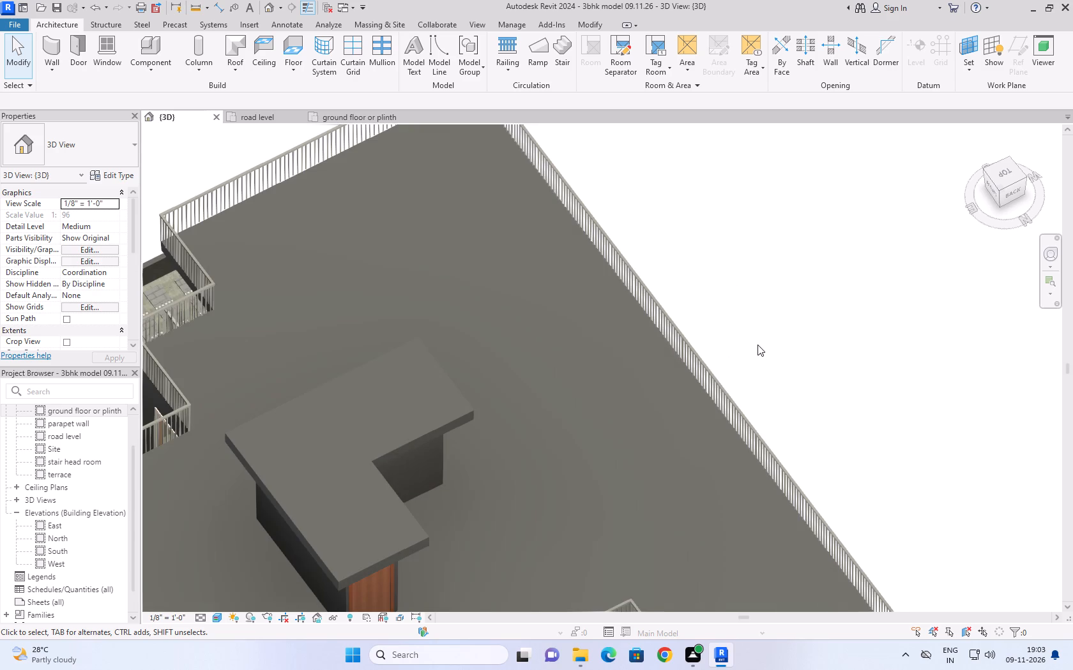
# Save the 3BHK house project.
pyautogui.hotkey('ctrl', 's')
pyautogui.scroll(-4, 757, 345)
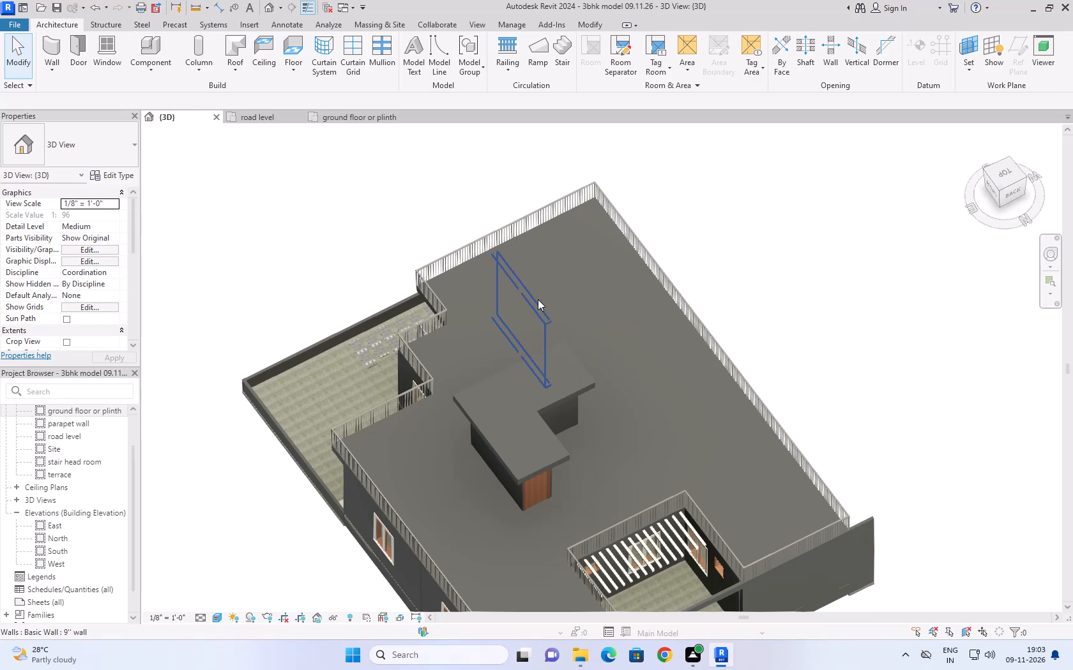
pyautogui.click(868, 197)
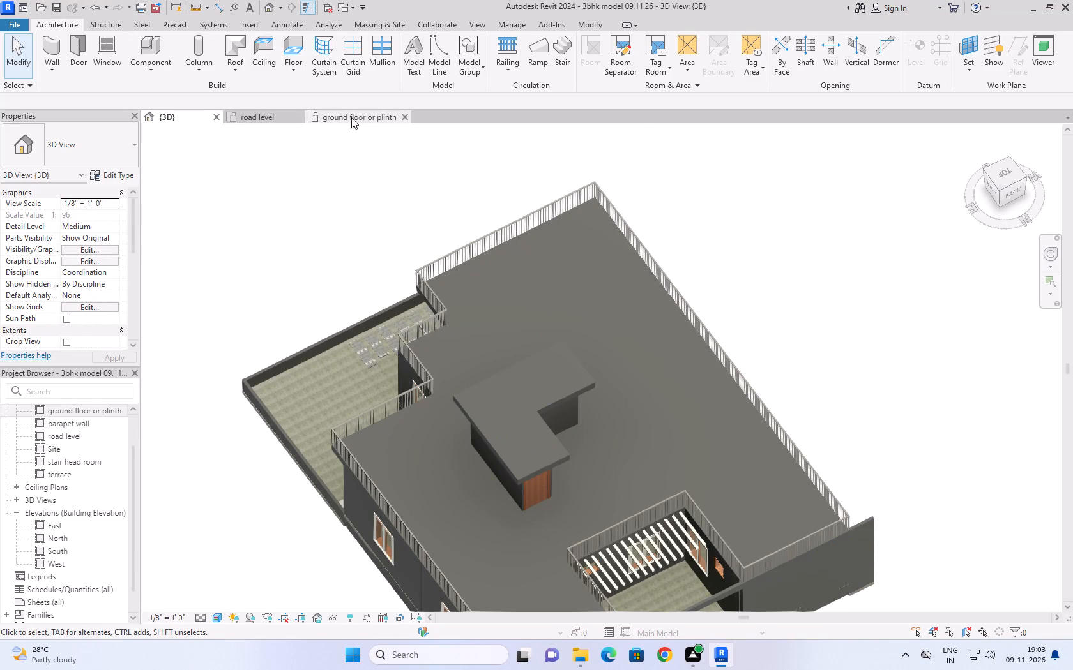
# Compare the furnished ground floor plan with the reference image in the road level plan, examining the living, sitout and parking areas.
pyautogui.click(351, 117)
pyautogui.scroll(-10, 390, 319)
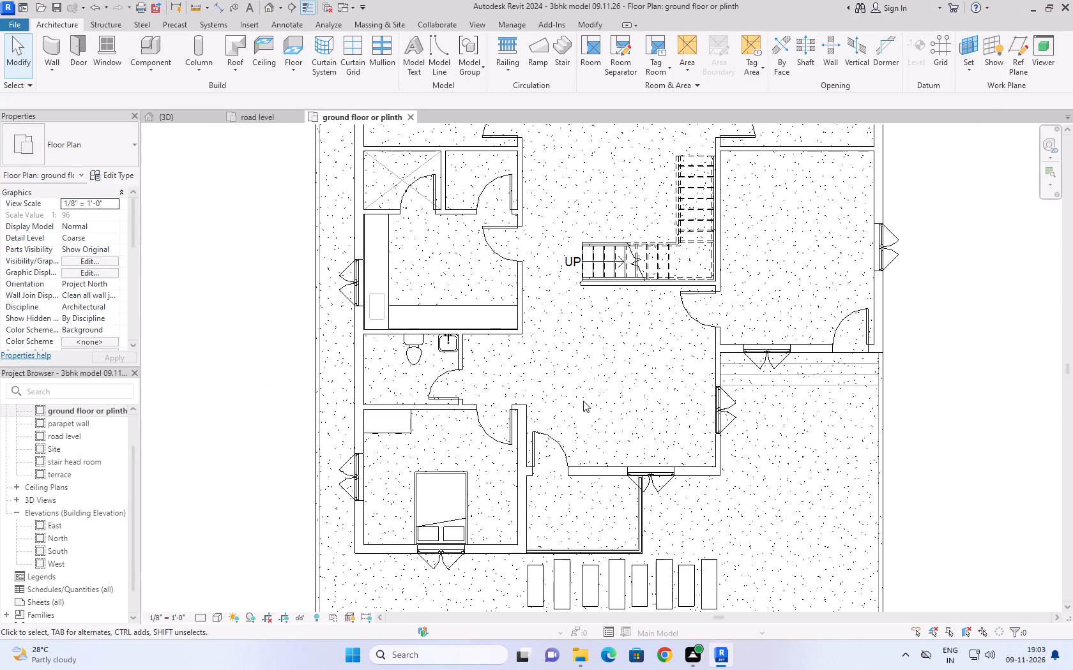
pyautogui.click(125, 301)
pyautogui.click(189, 339)
pyautogui.scroll(-4, 264, 272)
pyautogui.scroll(-1, 653, 489)
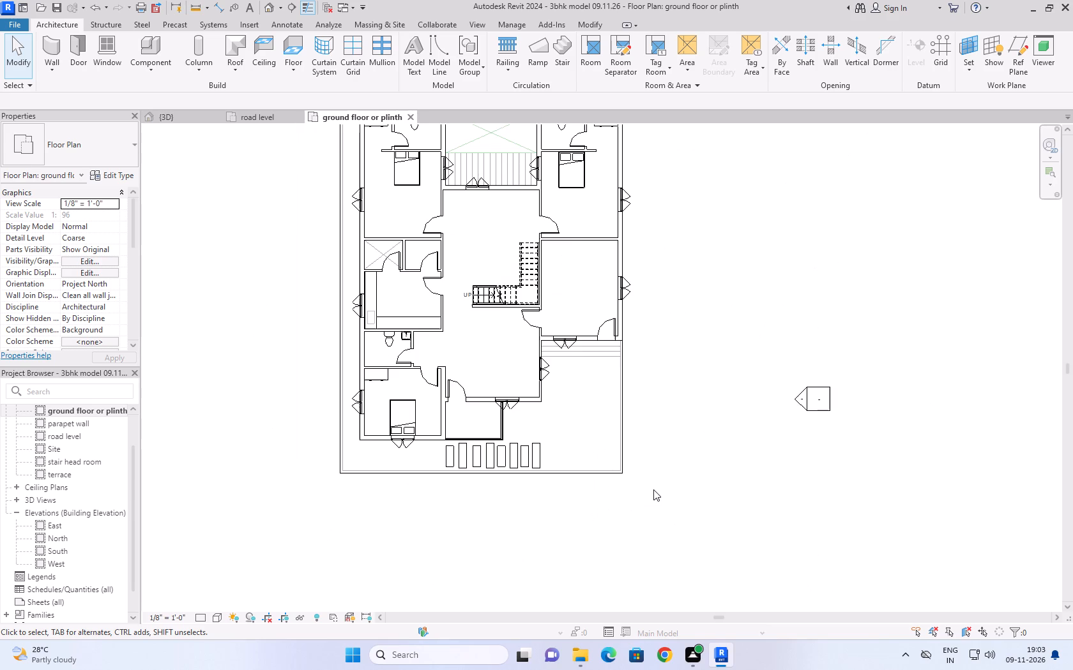
pyautogui.click(270, 117)
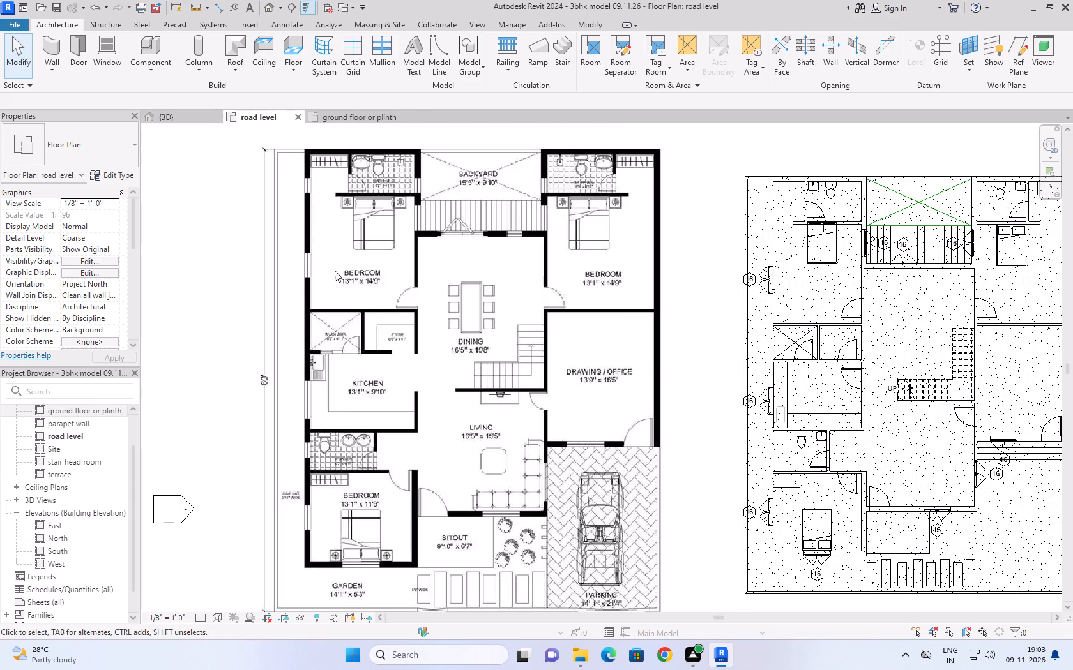
pyautogui.scroll(-3, 393, 315)
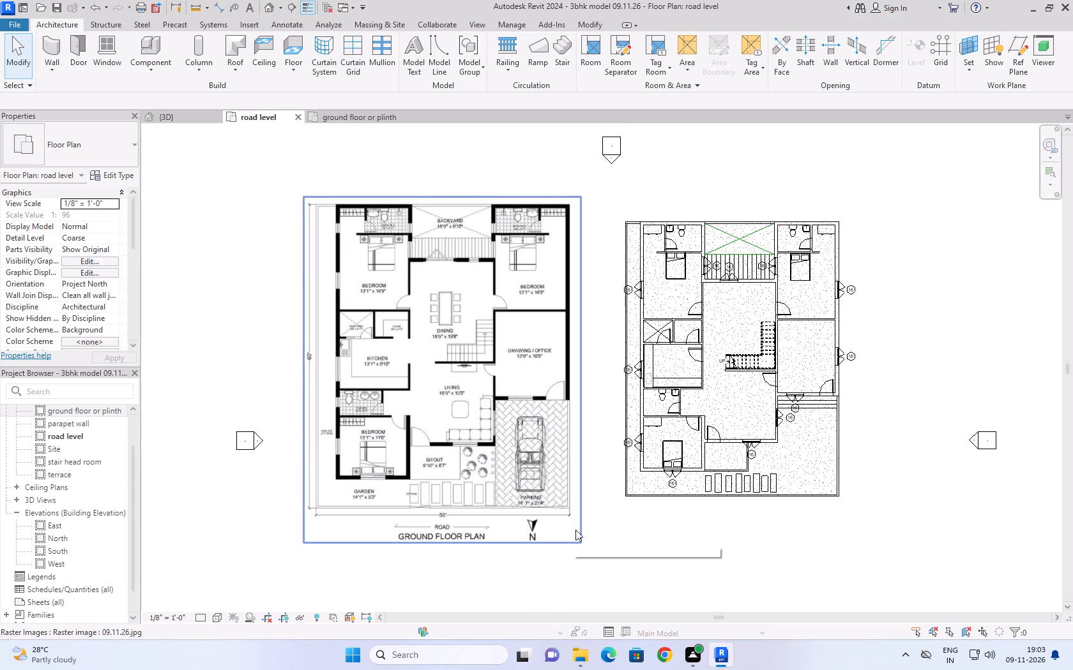
pyautogui.click(340, 114)
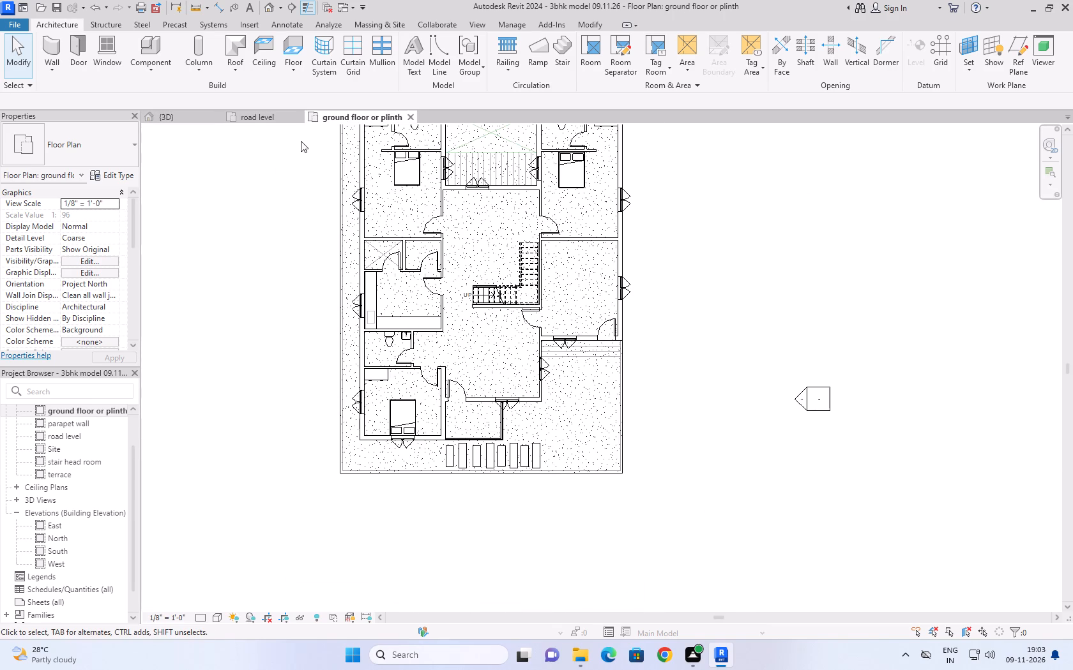
pyautogui.click(247, 119)
pyautogui.moveTo(745, 459); pyautogui.dragTo(717, 466, button='middle')
pyautogui.scroll(-1, 745, 459)
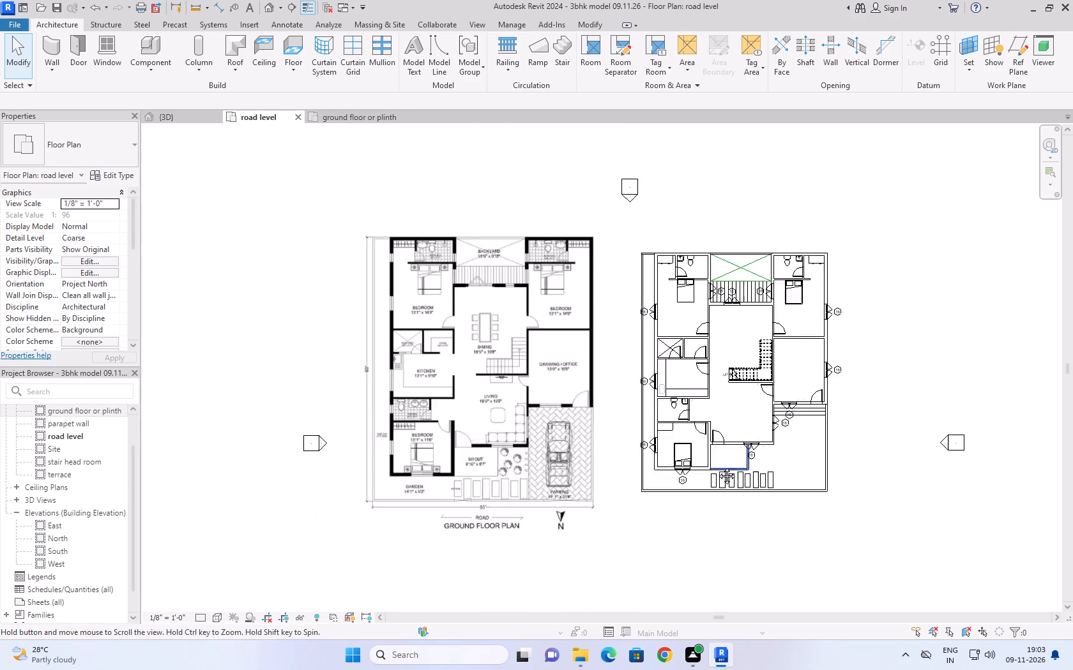
pyautogui.moveTo(717, 466); pyautogui.dragTo(549, 469, button='middle')
pyautogui.scroll(7, 584, 505)
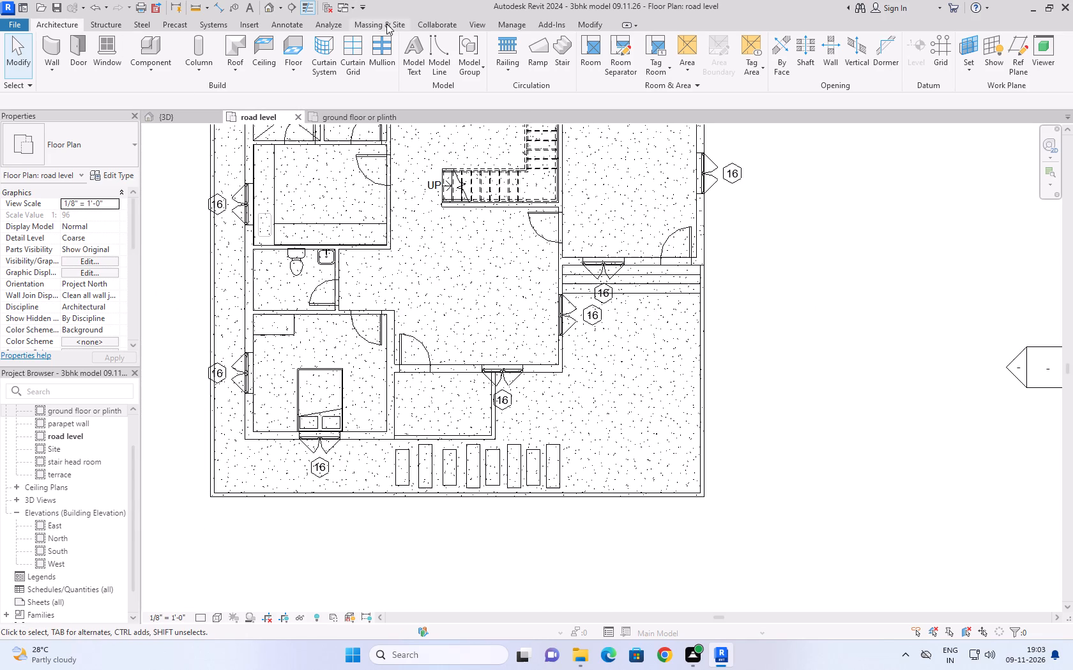
# Load the RPC Plant - Tropical family from the US library's Planting folder for component placement on the road level.
pyautogui.click(473, 23)
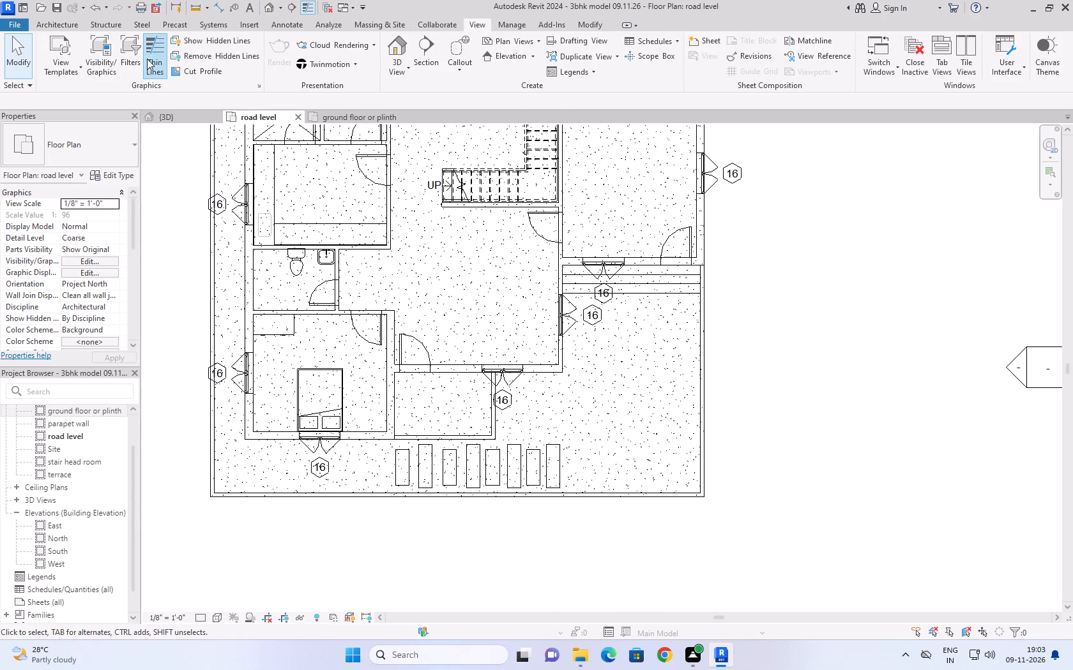
pyautogui.click(36, 22)
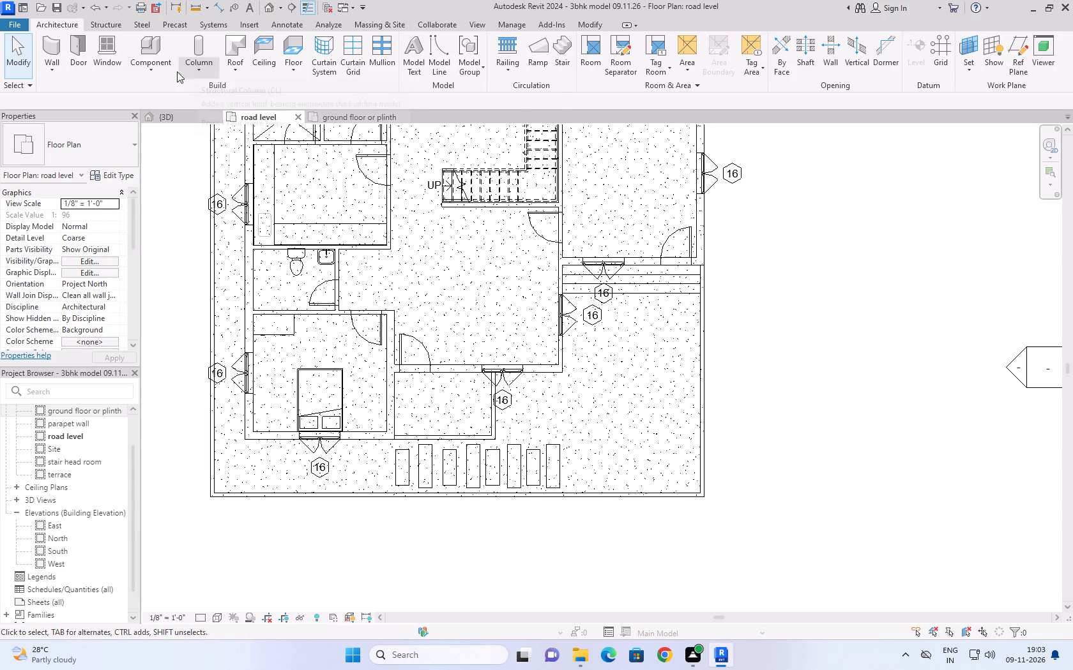
pyautogui.click(167, 75)
pyautogui.click(179, 88)
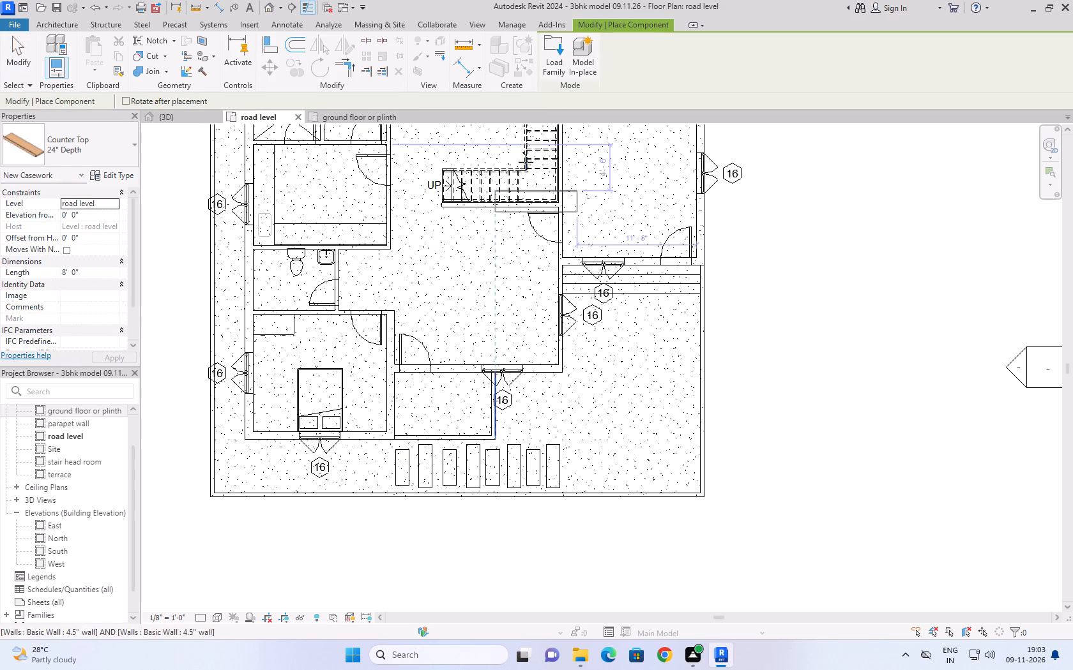
pyautogui.click(557, 57)
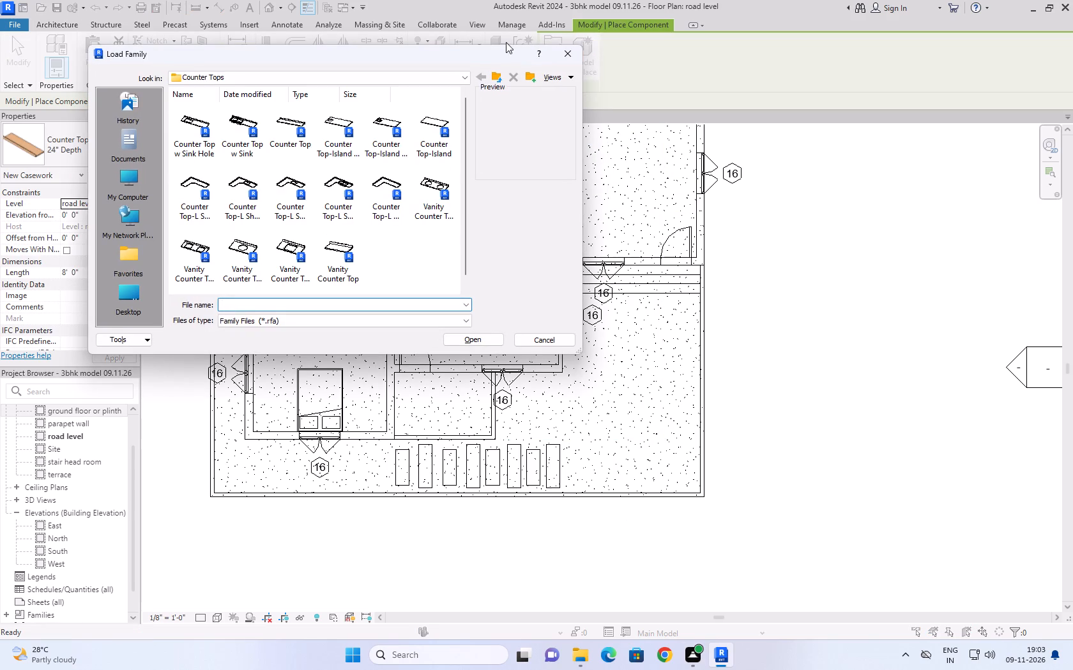
pyautogui.click(492, 79)
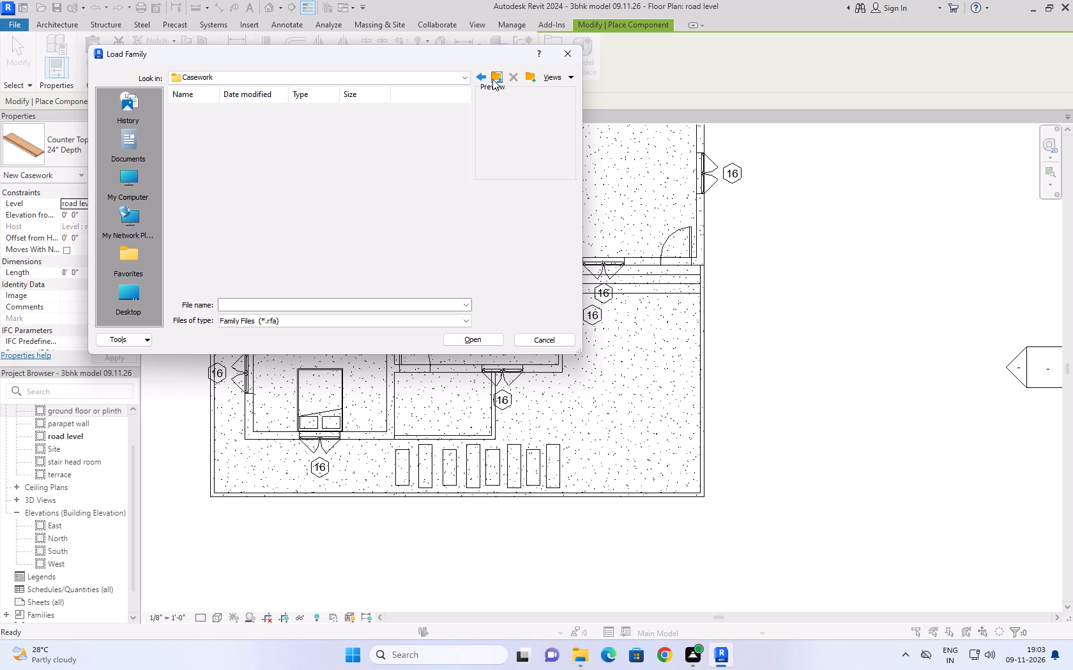
pyautogui.click(496, 74)
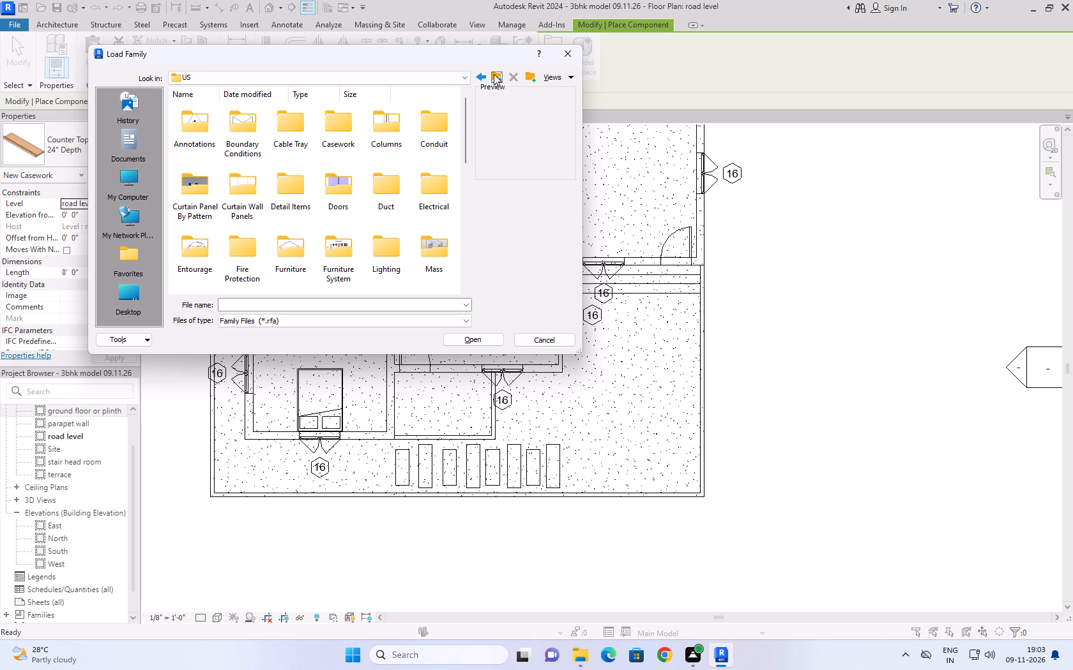
pyautogui.click(497, 72)
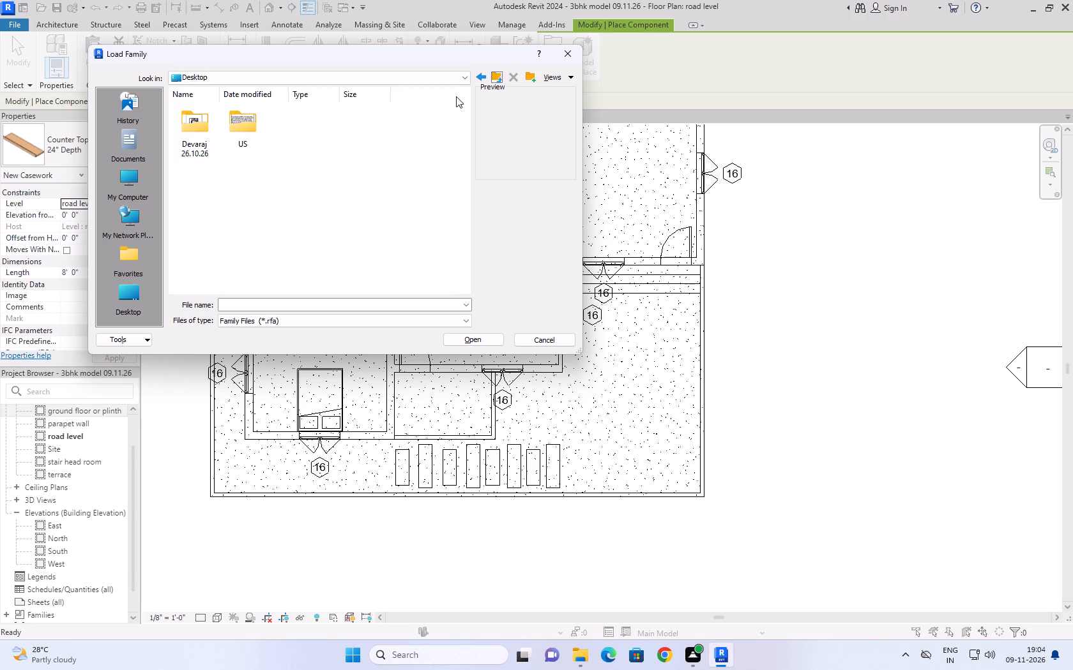
pyautogui.doubleClick(248, 115)
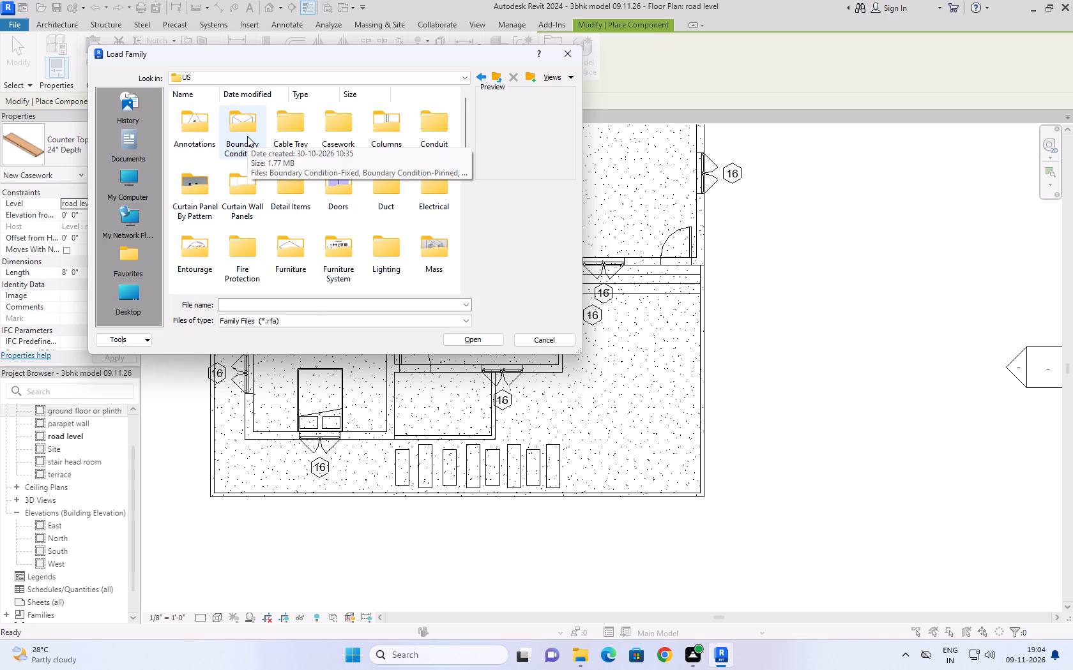
pyautogui.click(215, 267)
pyautogui.doubleClick(206, 261)
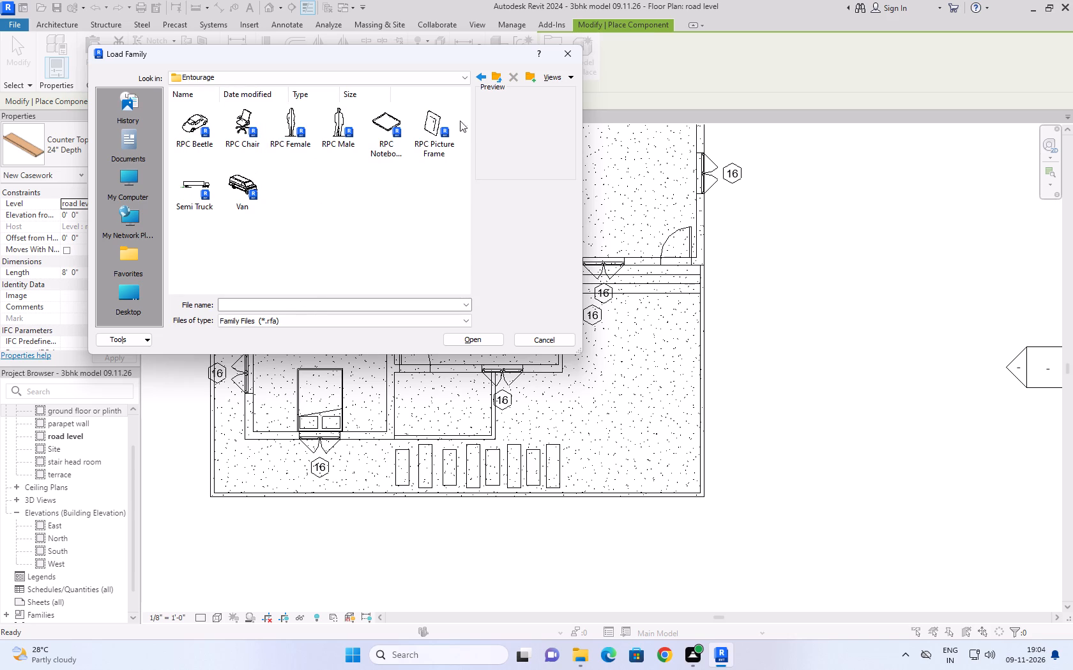
pyautogui.click(497, 80)
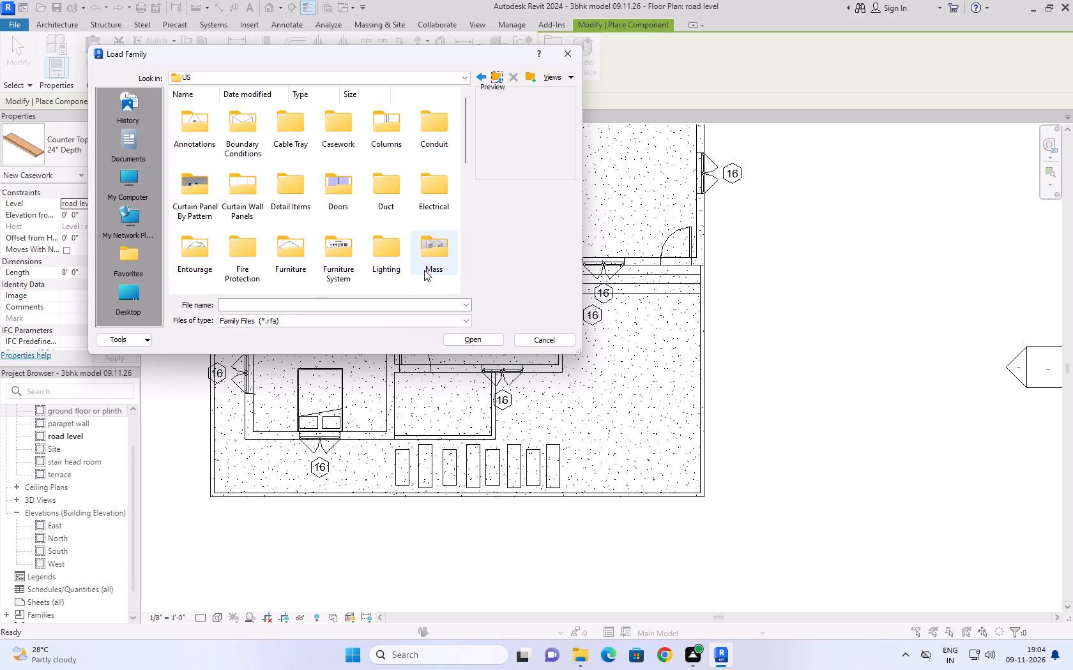
pyautogui.scroll(-1, 426, 266)
pyautogui.doubleClick(392, 215)
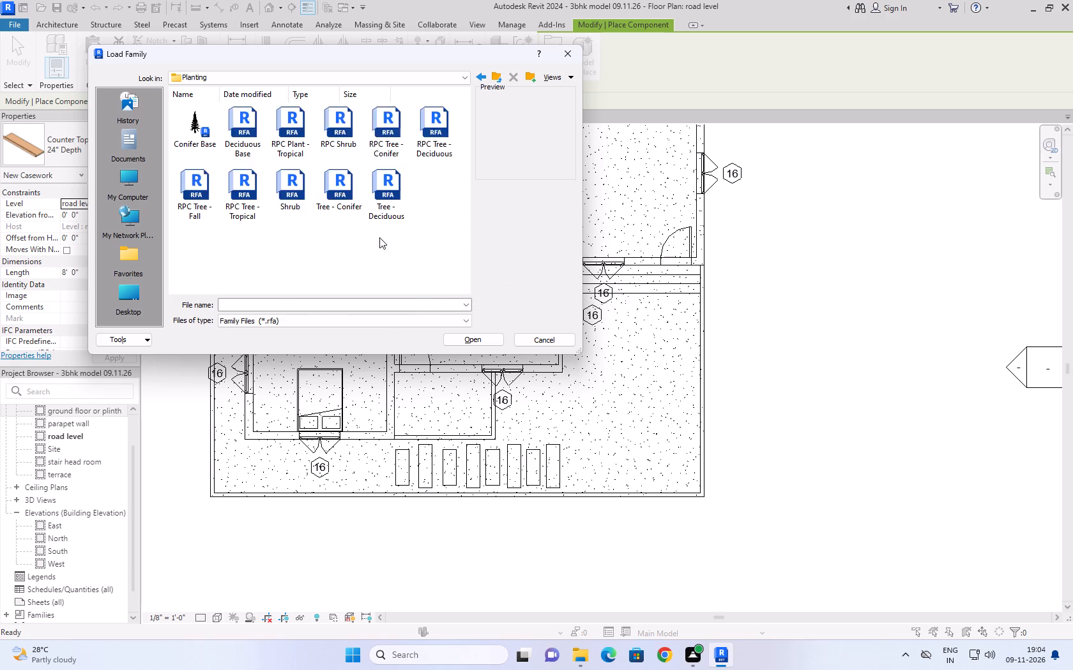
pyautogui.click(290, 132)
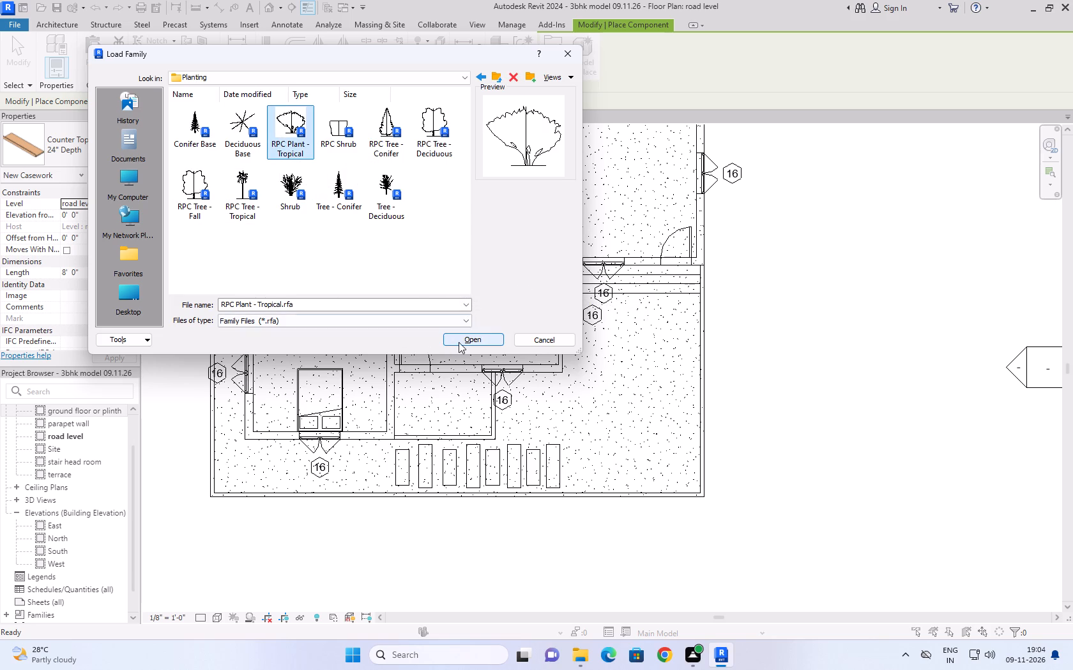
pyautogui.click(459, 341)
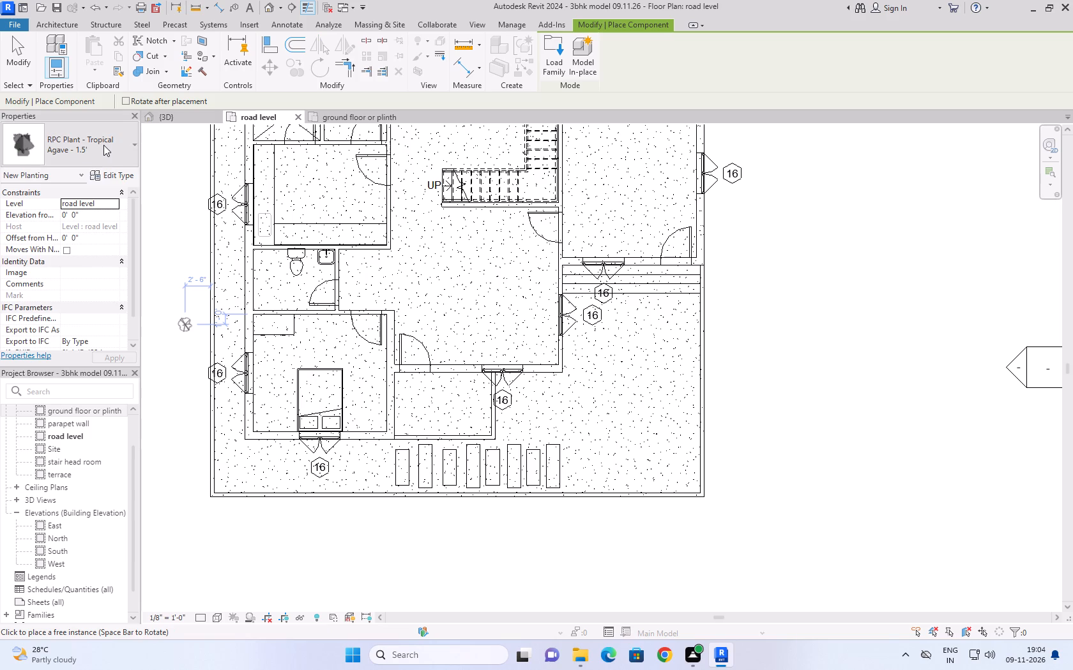
# Place a cluster of five Crane Lily - 3' plants in the outside corner between the sitout's east wall and the living room wall.
pyautogui.click(103, 145)
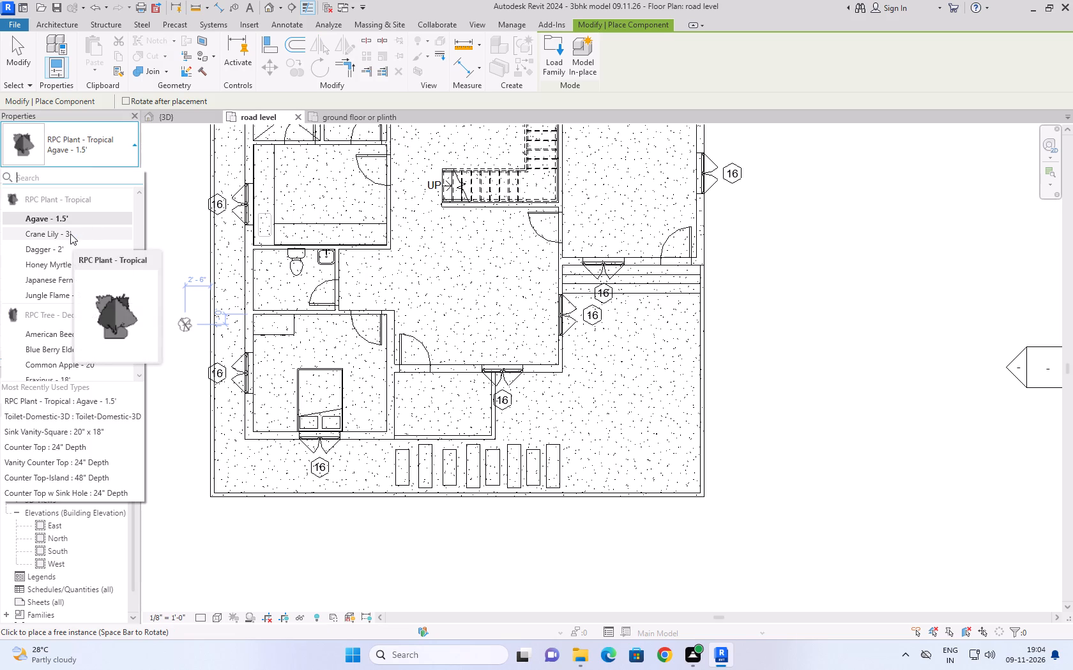
pyautogui.click(70, 234)
pyautogui.scroll(5, 532, 403)
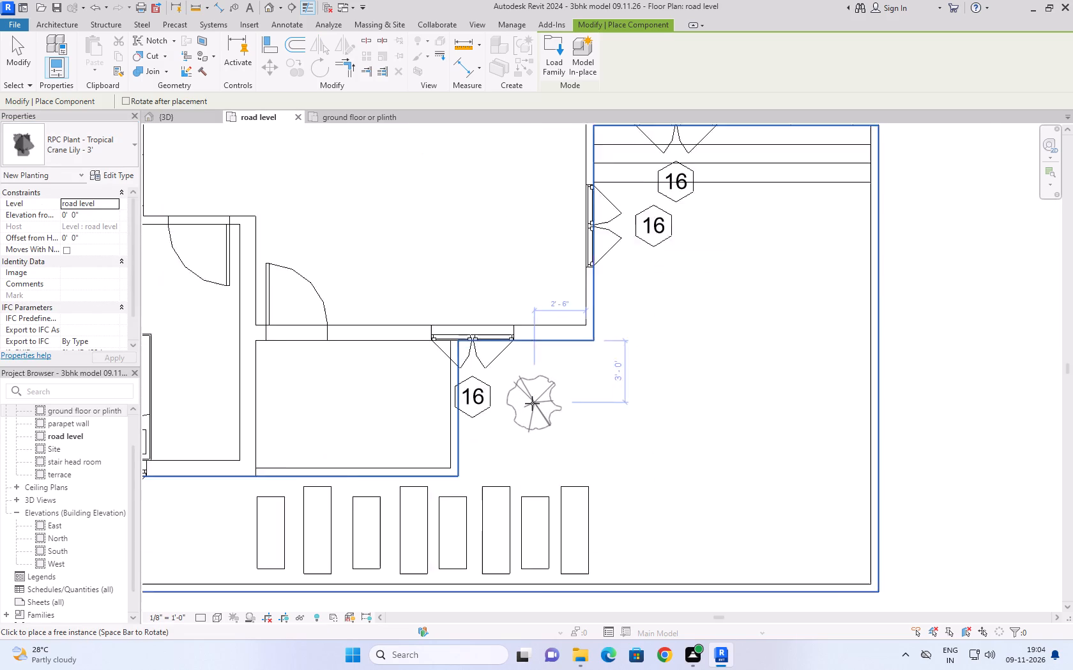
pyautogui.scroll(2, 532, 403)
pyautogui.click(459, 346)
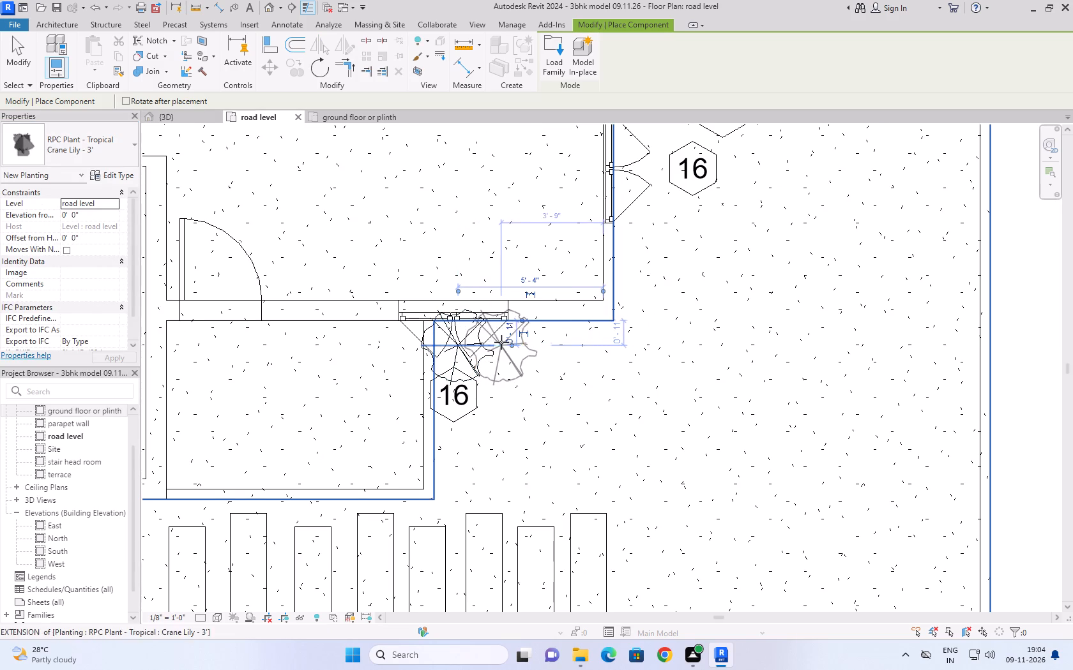
pyautogui.click(502, 342)
pyautogui.click(548, 368)
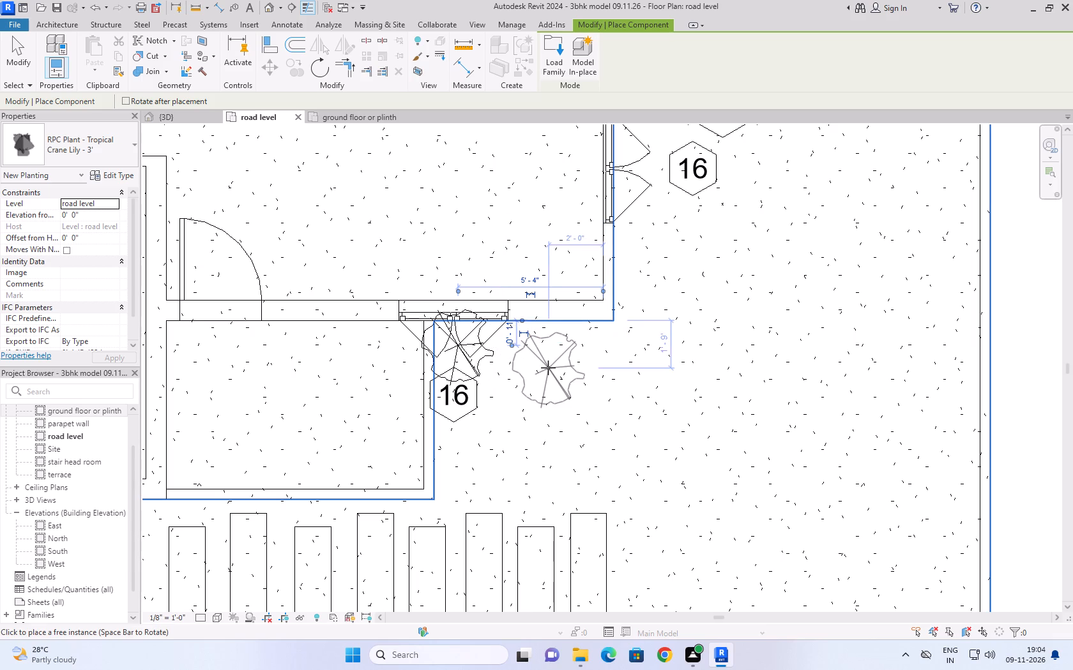
pyautogui.click(510, 342)
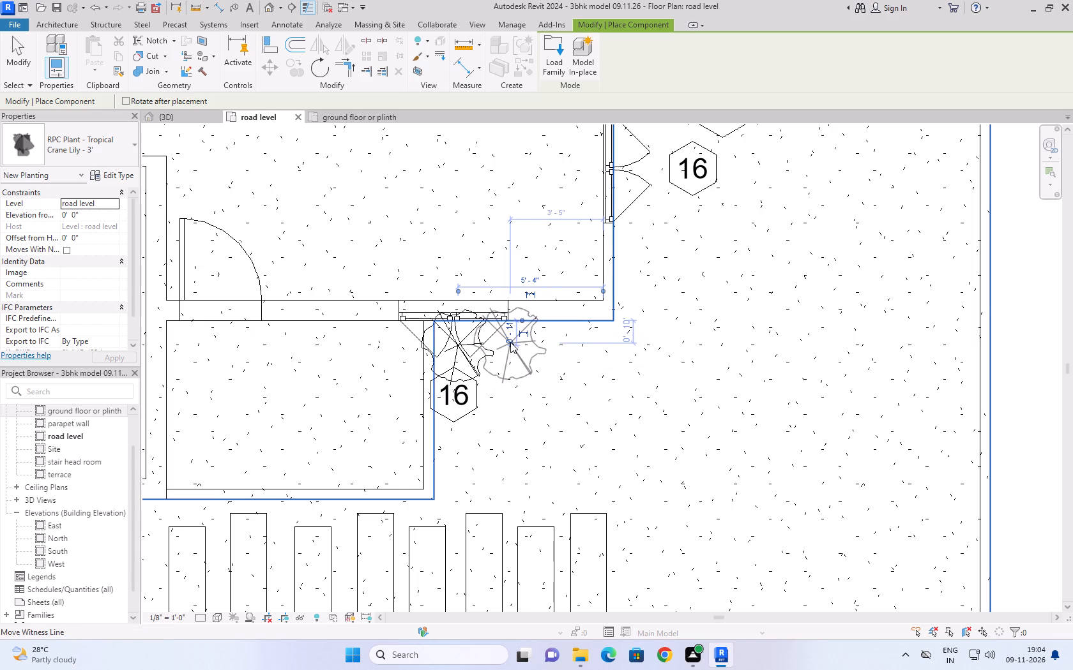
pyautogui.click(528, 360)
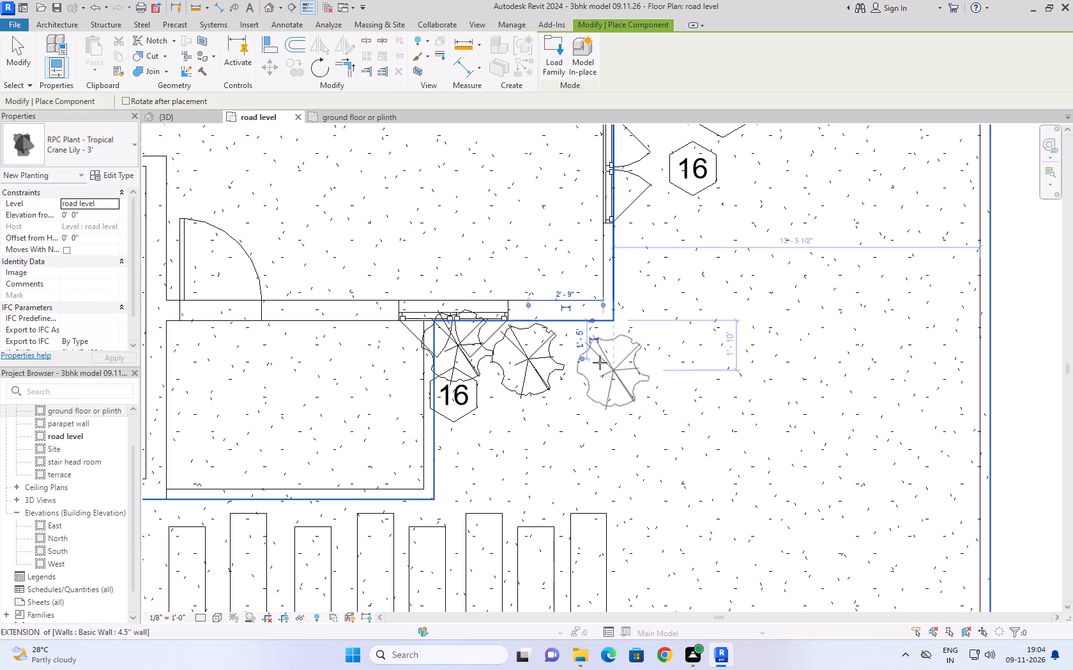
pyautogui.click(591, 352)
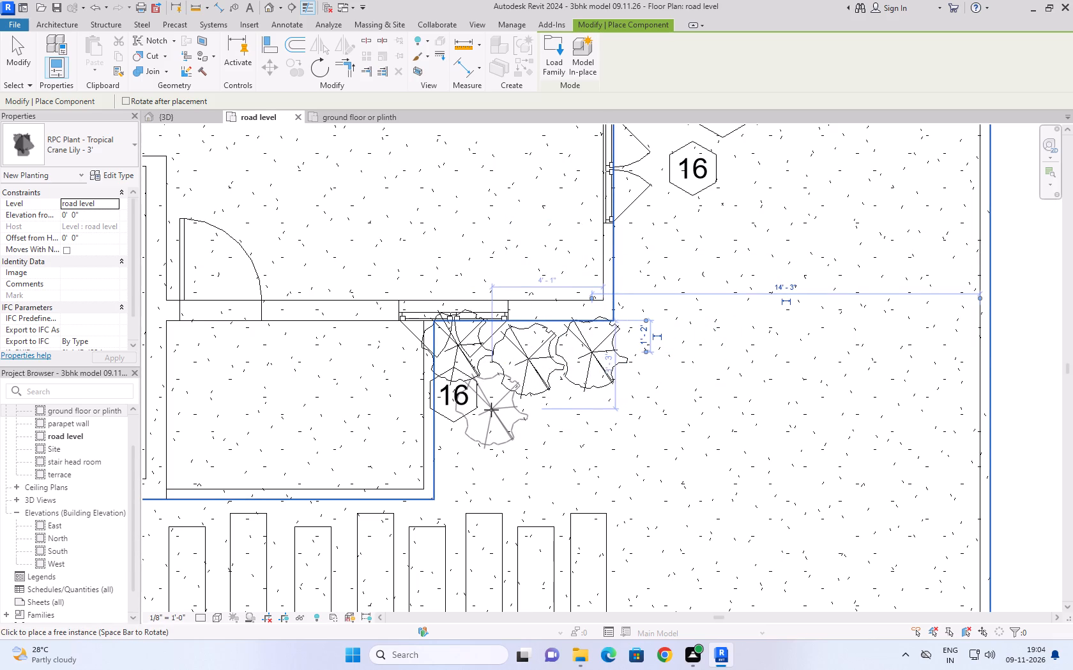
pyautogui.click(491, 410)
pyautogui.click(560, 417)
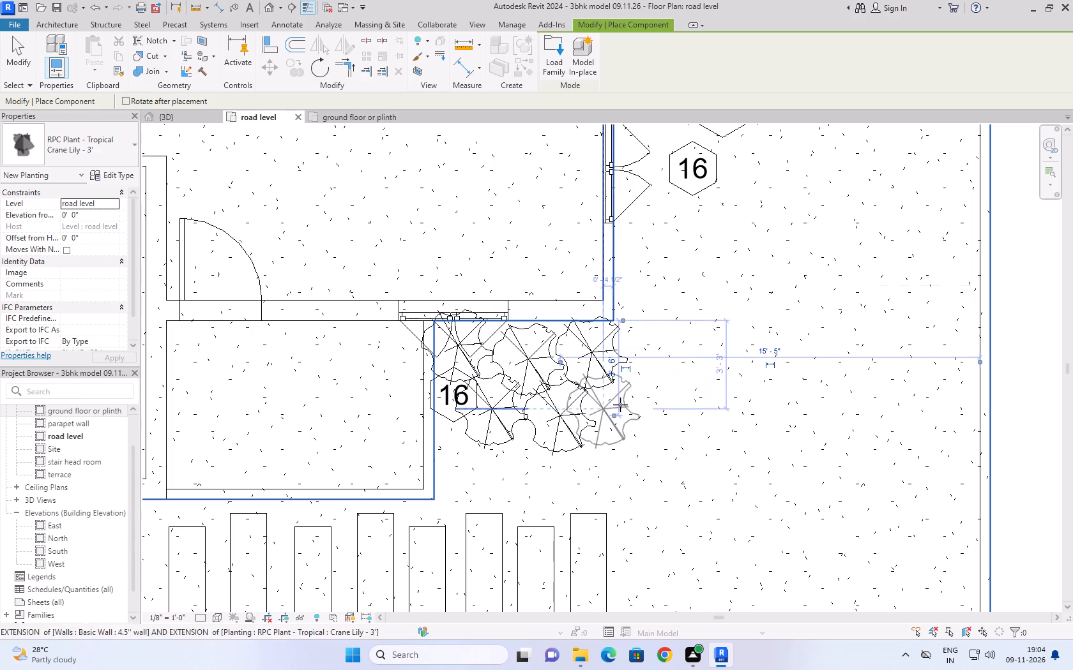
# Check the lilies in 3D and, in the road level plan, place six Jungle Flame - 3' plants around the cluster's outer edge.
pyautogui.click(194, 115)
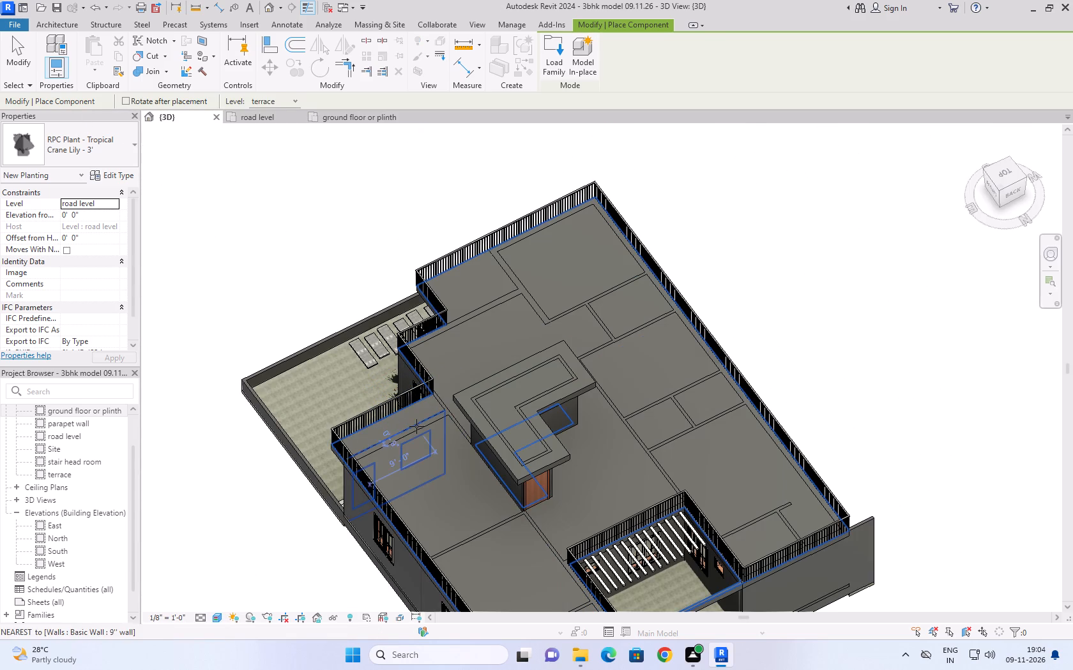
pyautogui.click(977, 135)
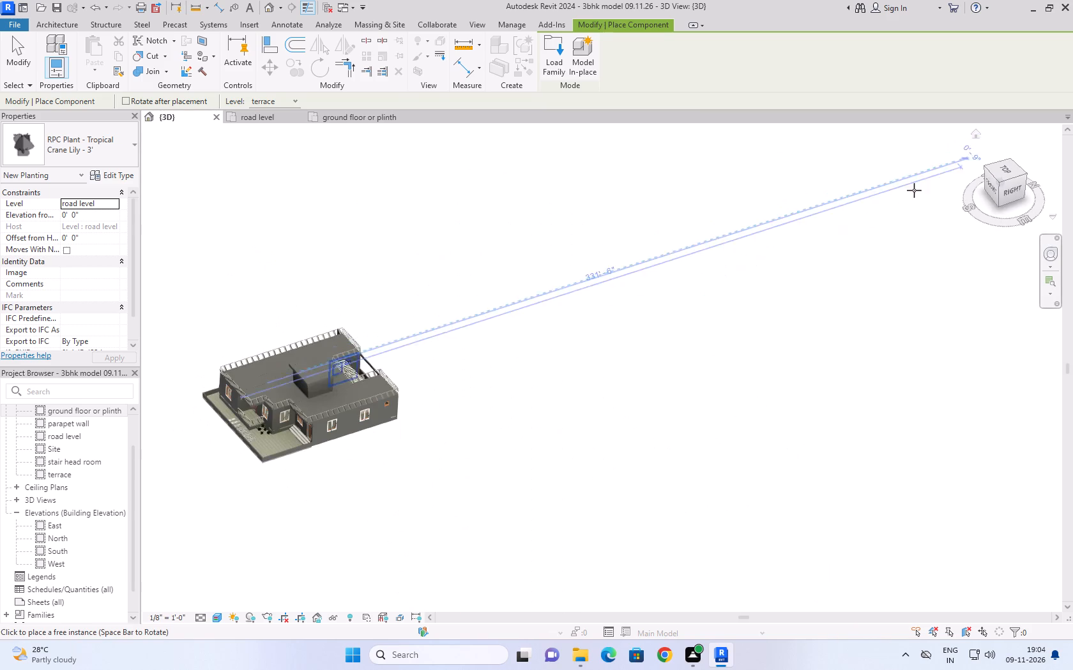
pyautogui.scroll(8, 259, 424)
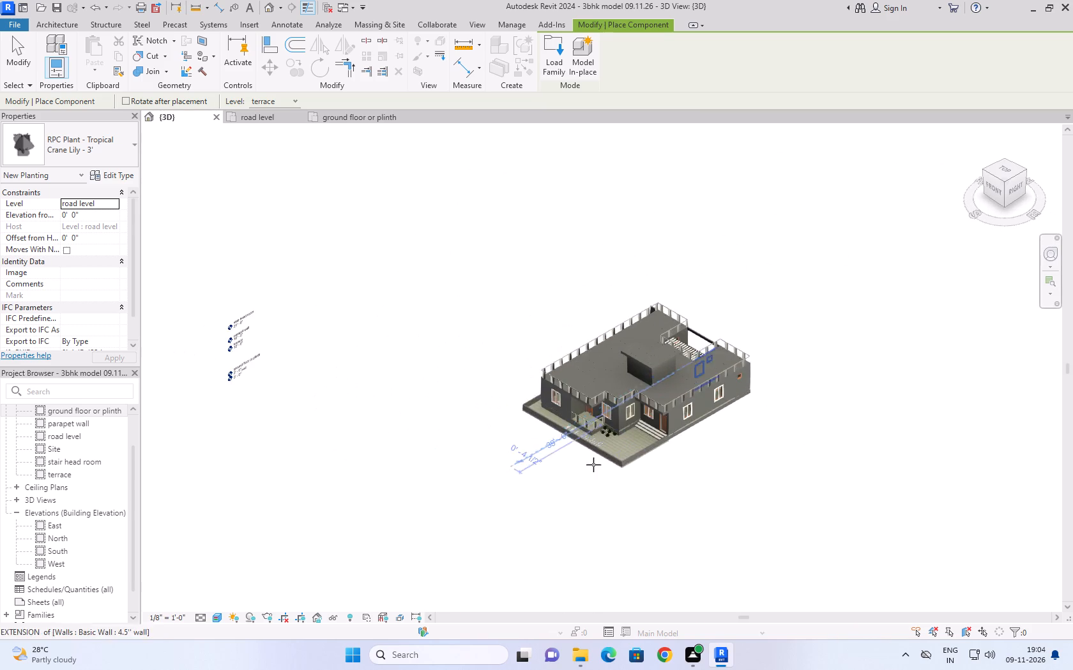
pyautogui.scroll(17, 680, 447)
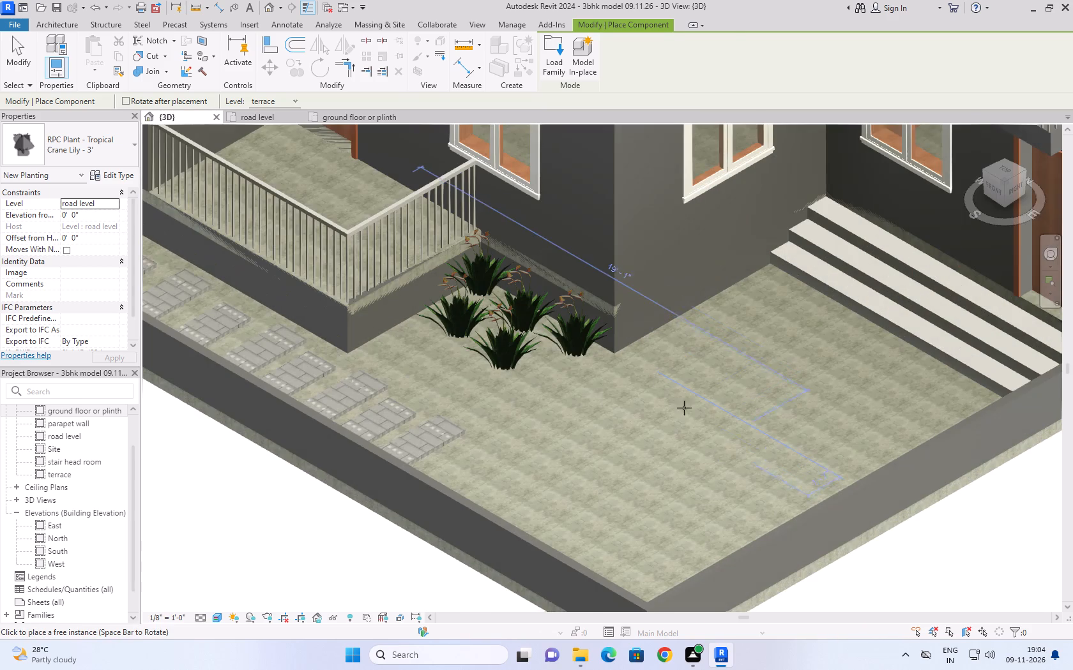
pyautogui.click(268, 118)
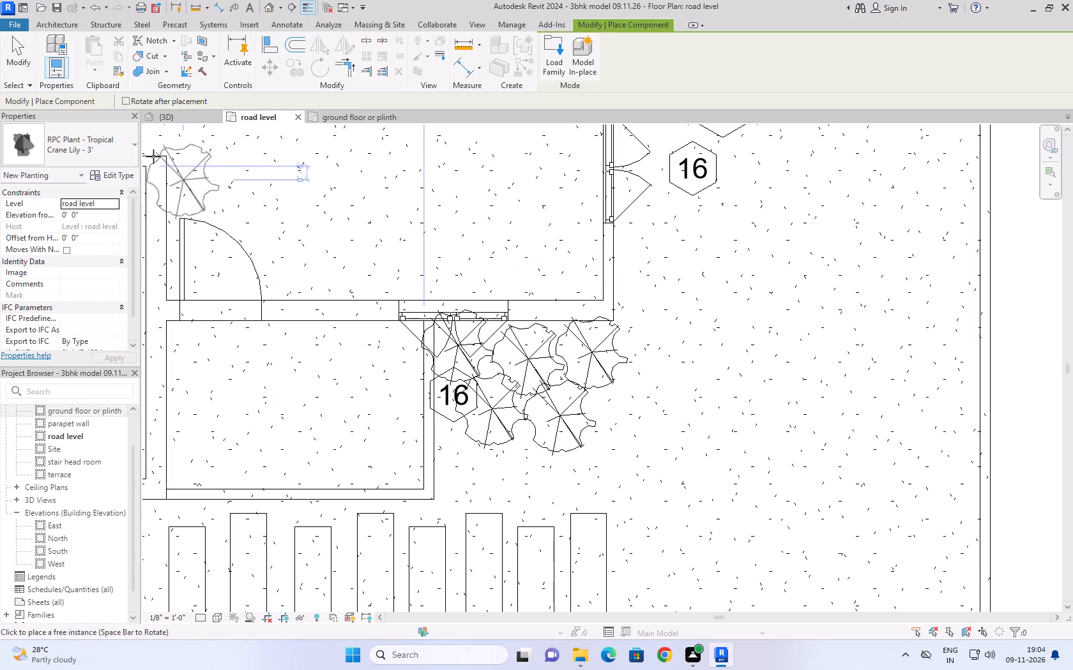
pyautogui.click(69, 133)
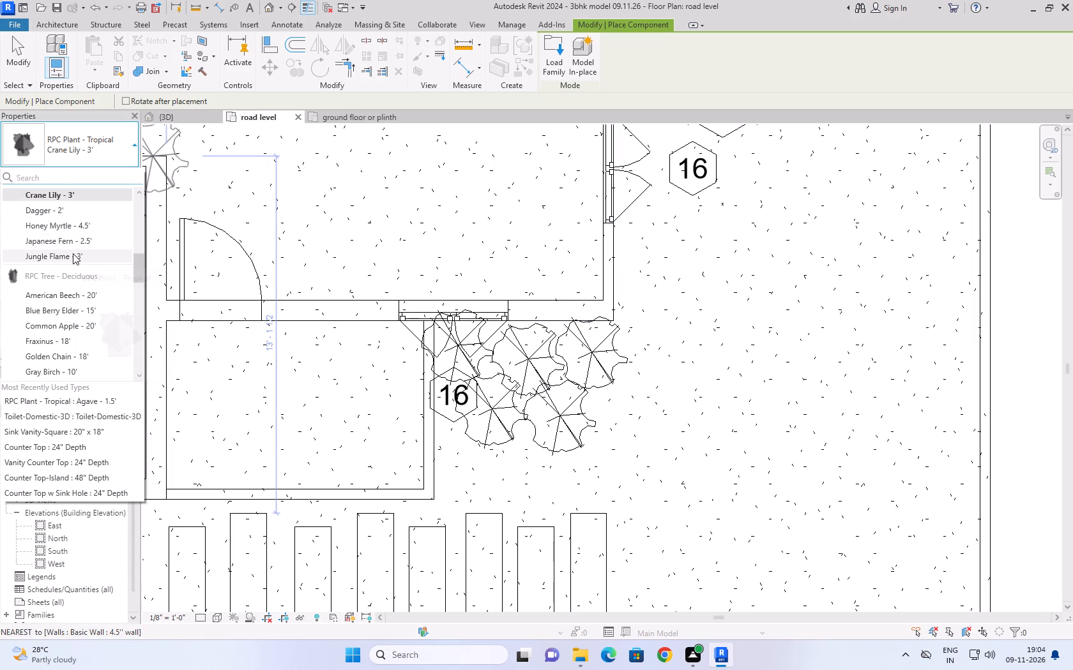
pyautogui.click(73, 253)
pyautogui.click(447, 431)
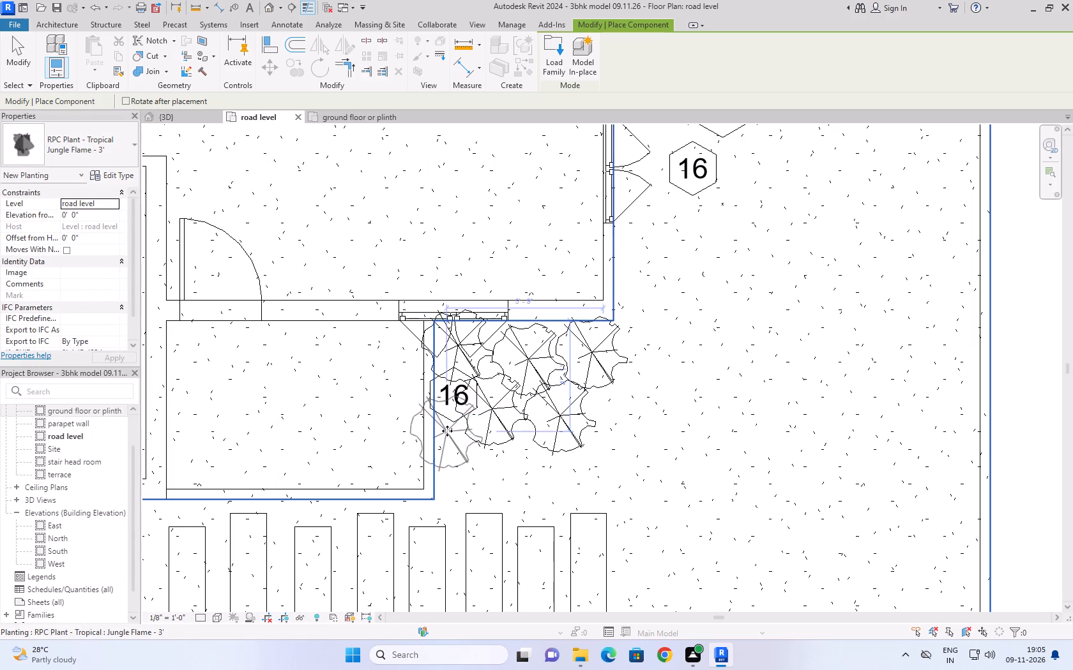
pyautogui.click(496, 464)
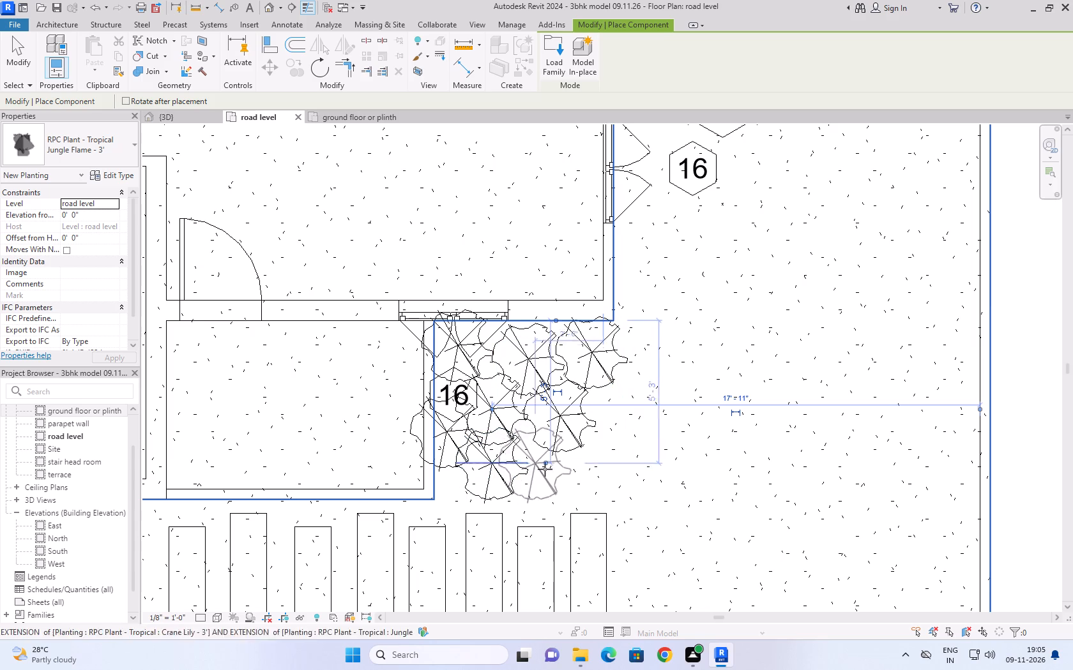
pyautogui.click(546, 469)
pyautogui.click(612, 457)
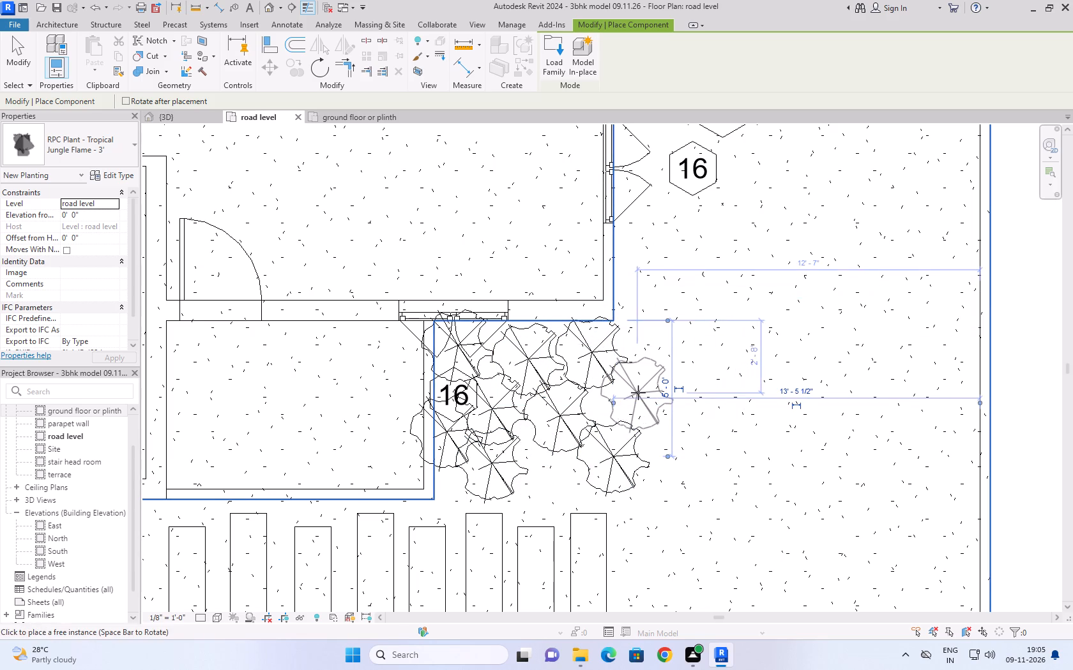
pyautogui.click(638, 392)
pyautogui.click(547, 481)
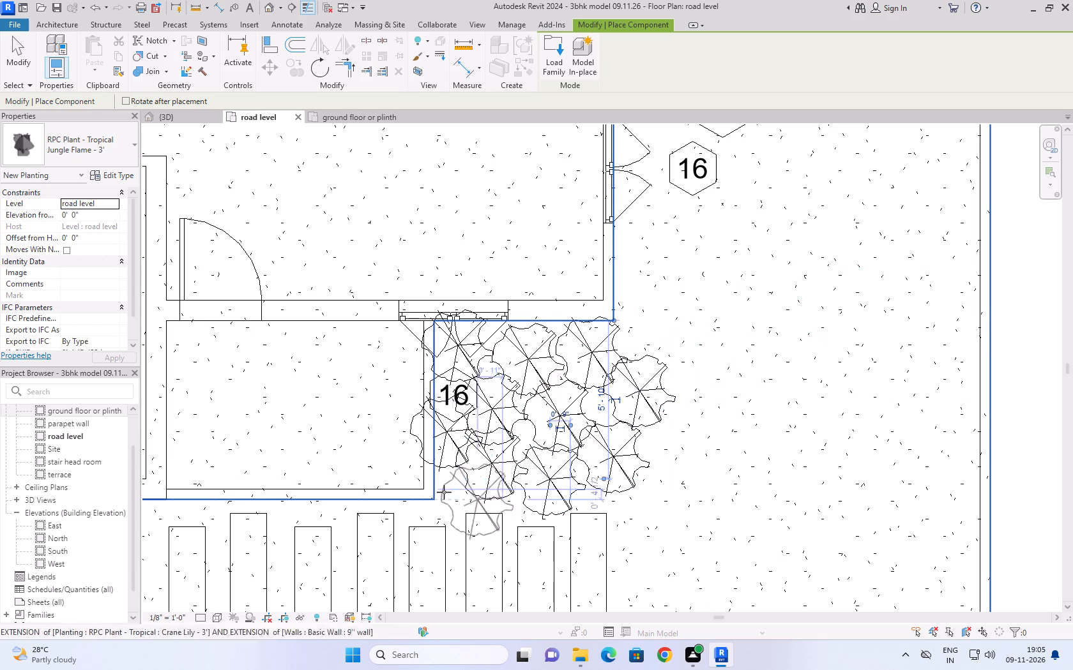
pyautogui.click(451, 491)
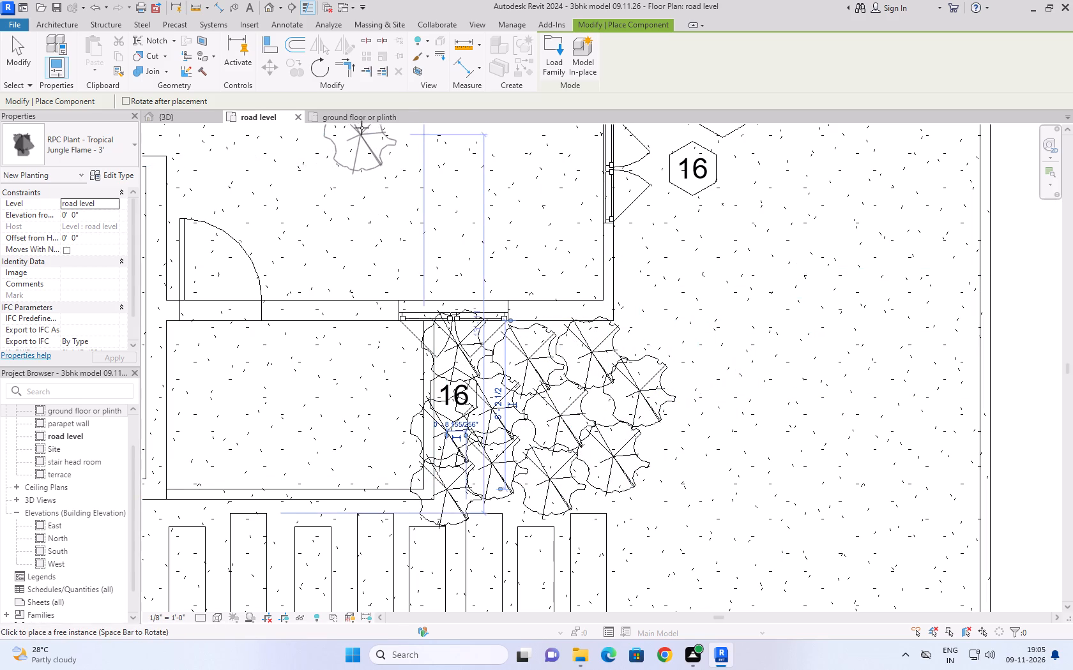
# Add a Jungle Flame - 3' plant at the cluster's south tip beside the stepping stones, checking the planting in 3D.
pyautogui.click(181, 118)
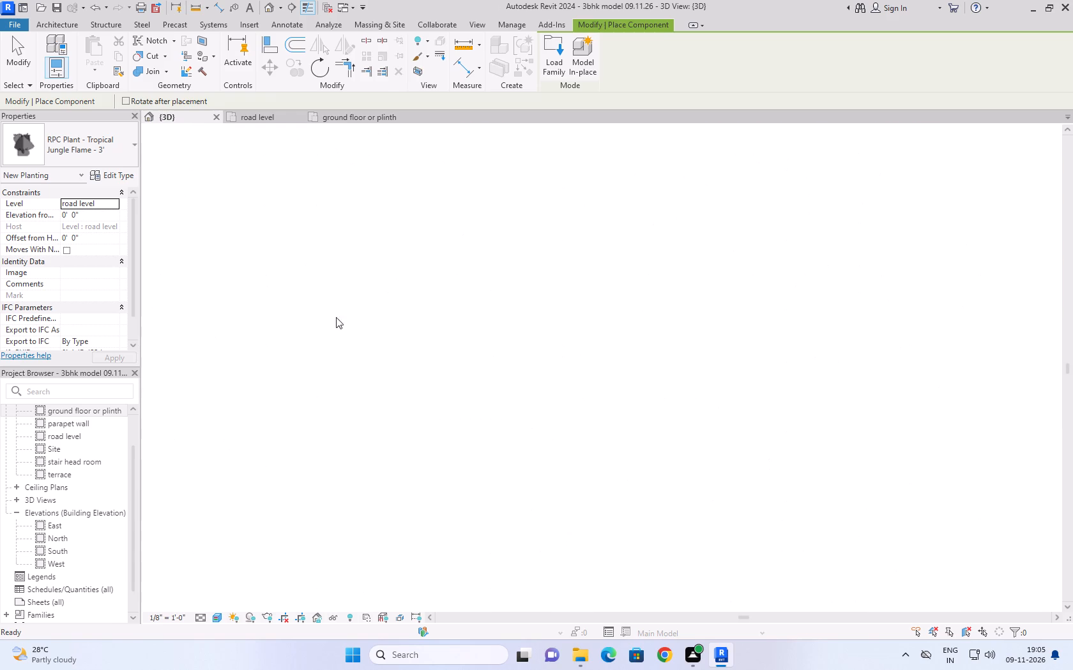
pyautogui.scroll(3, 446, 306)
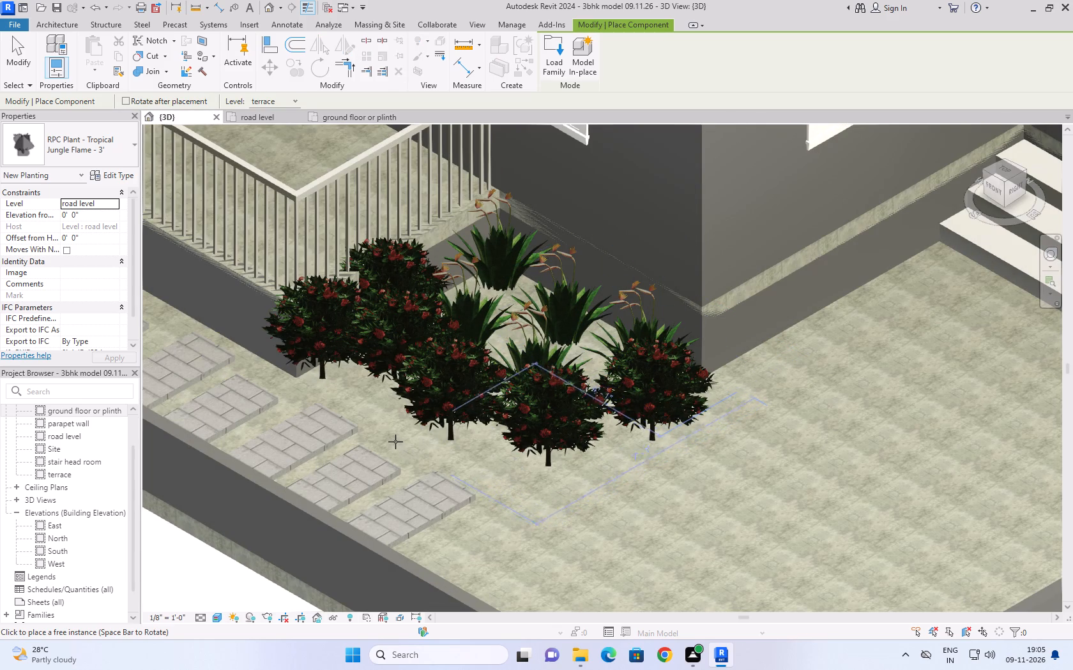
pyautogui.click(349, 117)
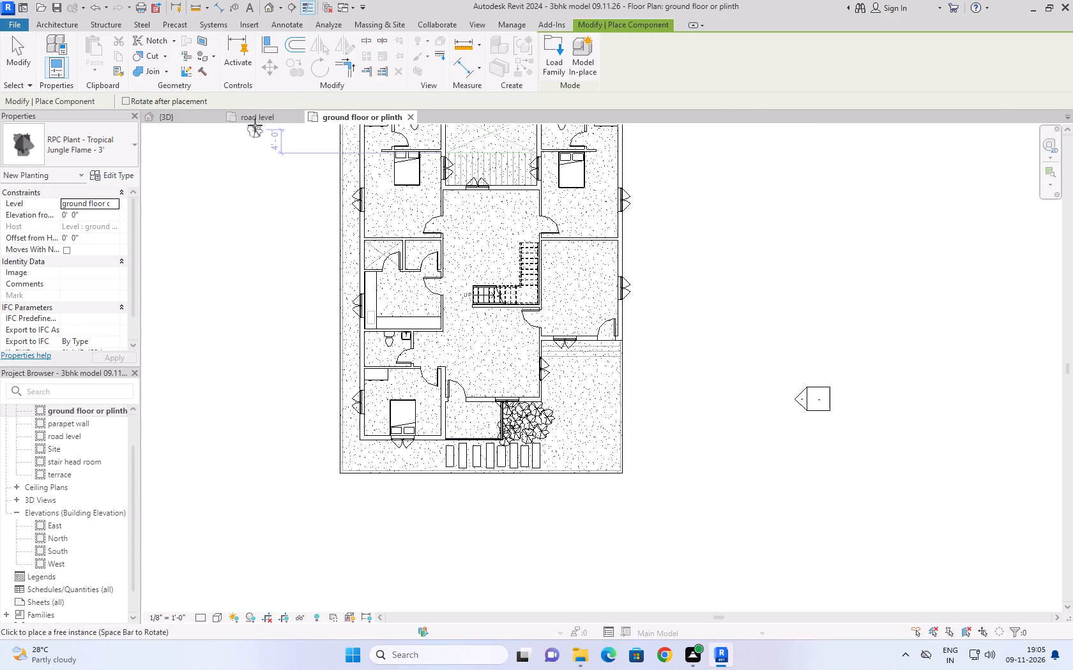
pyautogui.click(256, 114)
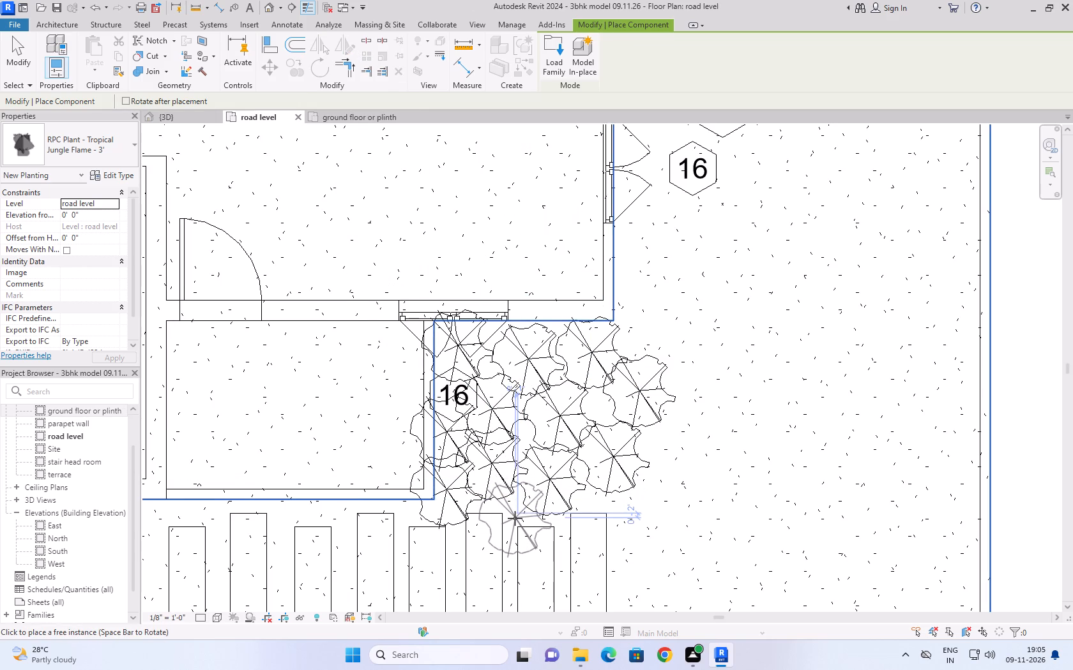
pyautogui.click(515, 518)
pyautogui.click(186, 121)
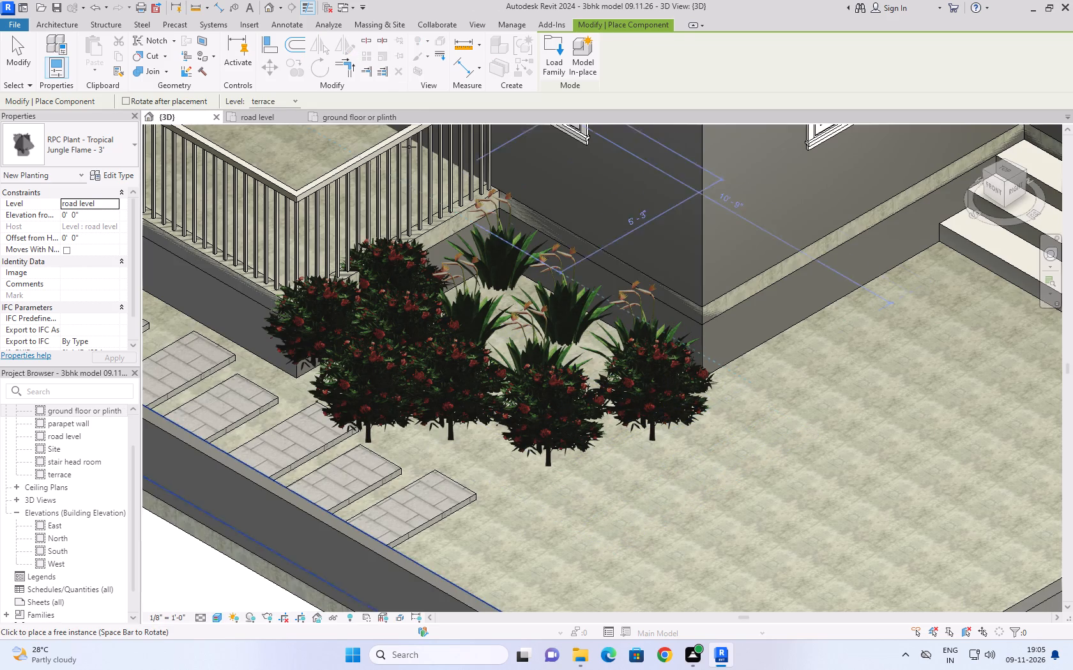
pyautogui.click(268, 118)
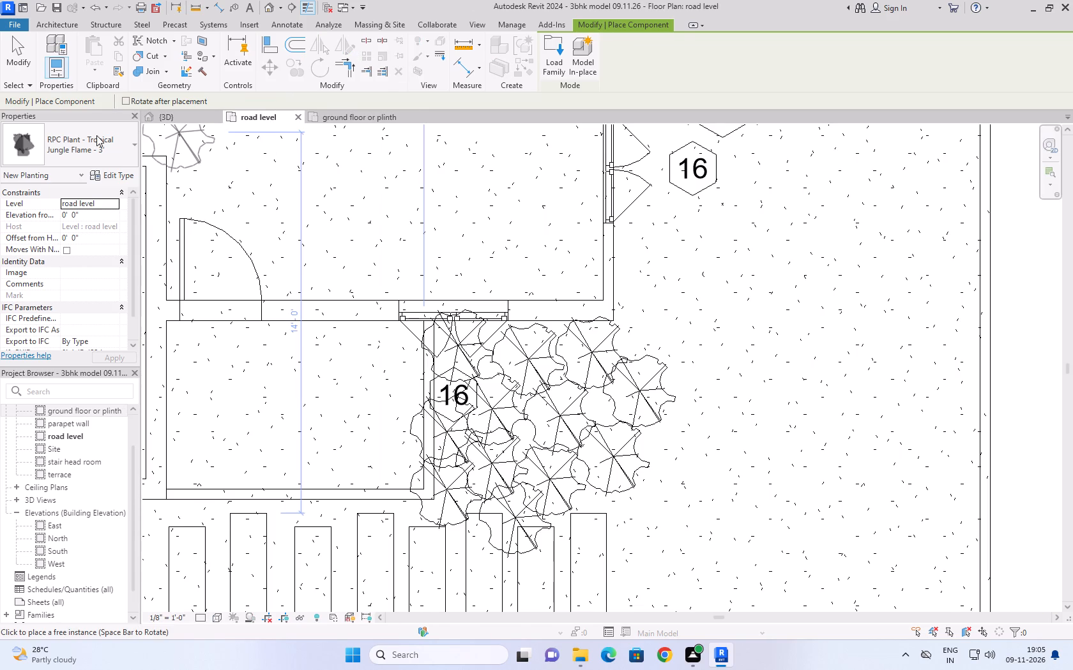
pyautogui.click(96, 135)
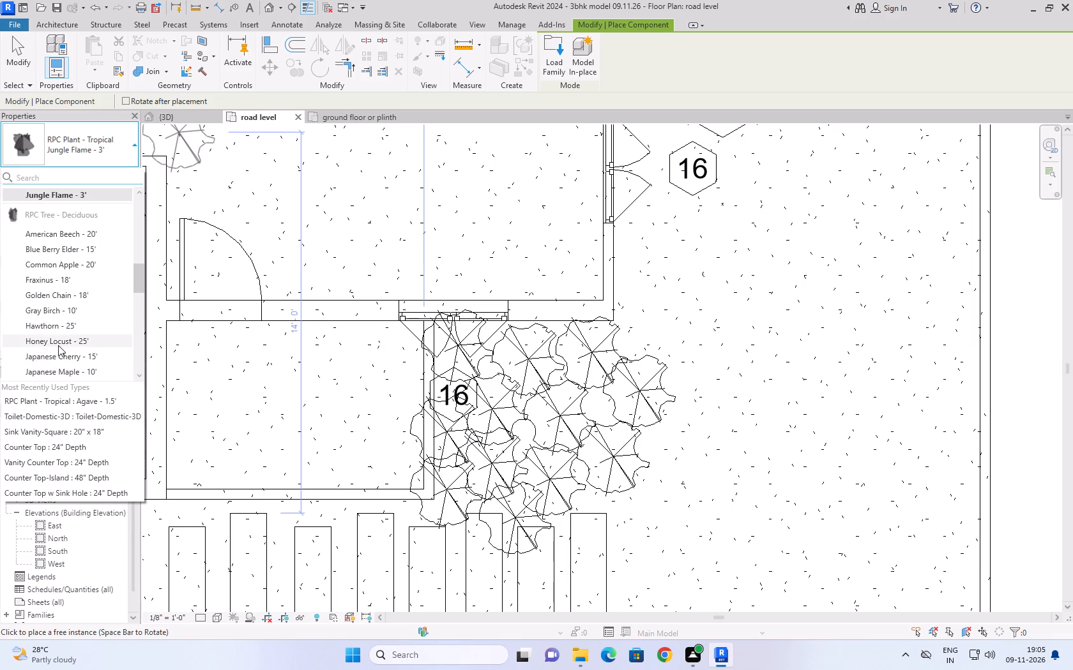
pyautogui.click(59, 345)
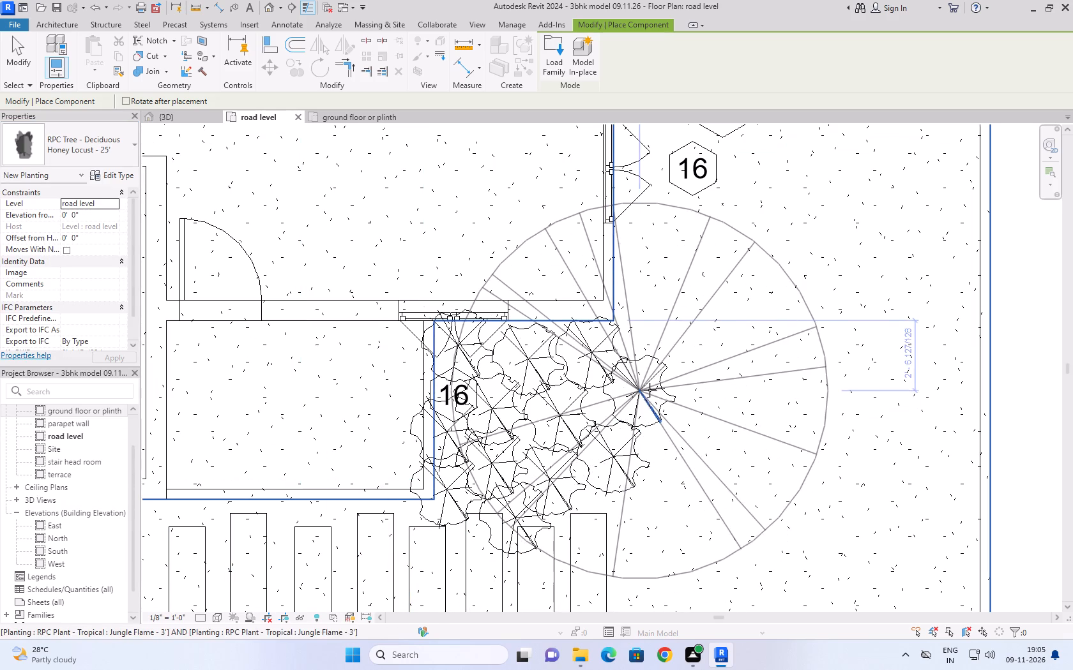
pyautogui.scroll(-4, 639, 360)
# Place four Honey Myrtle - 4.5' plants along the front compound wall on the road level, from the west corner to the stepping stones.
pyautogui.click(97, 144)
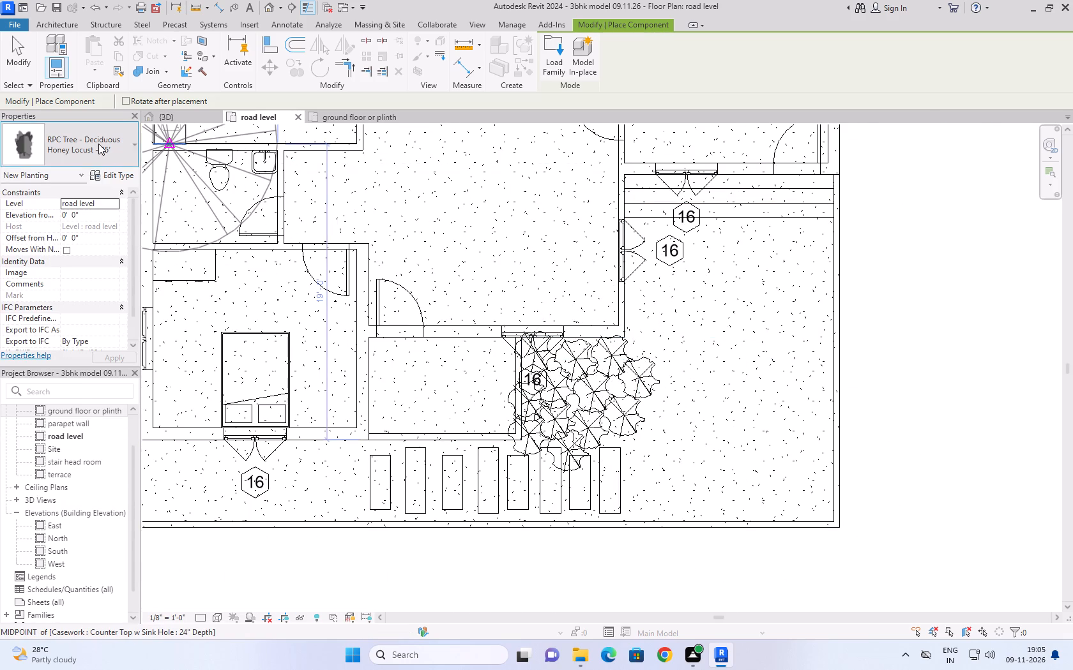
pyautogui.scroll(2, 65, 227)
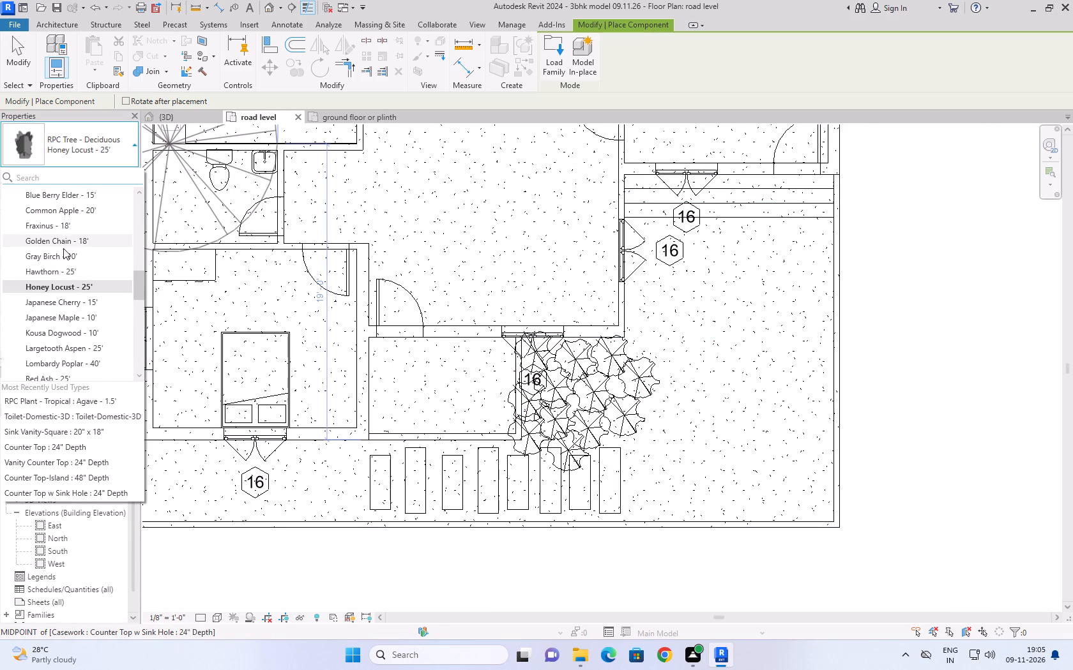
pyautogui.scroll(2, 63, 248)
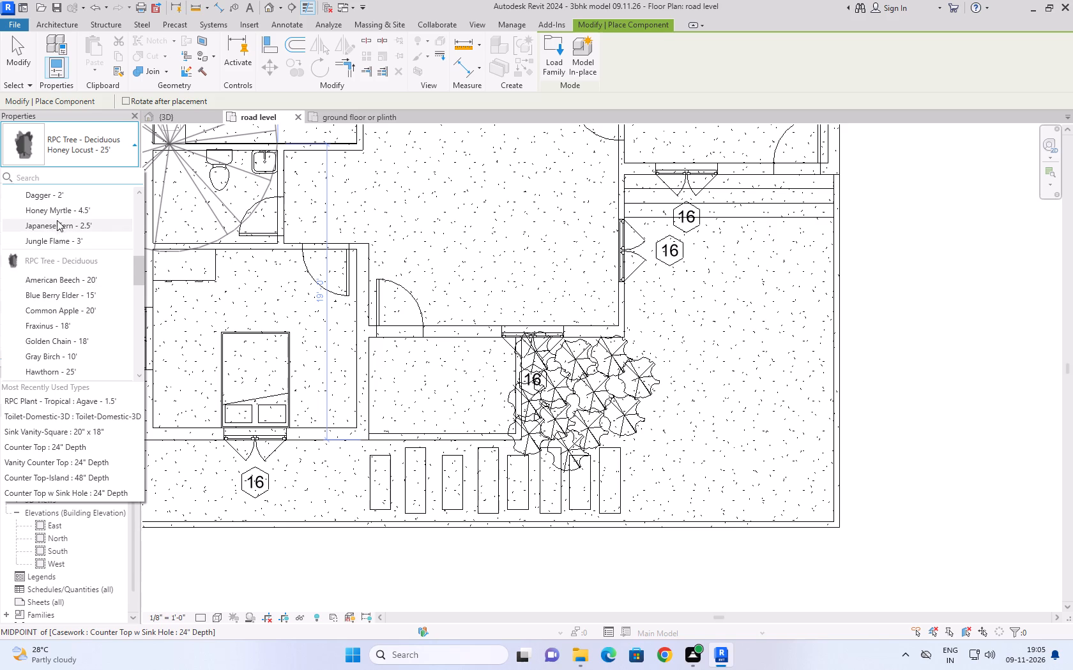
pyautogui.click(57, 216)
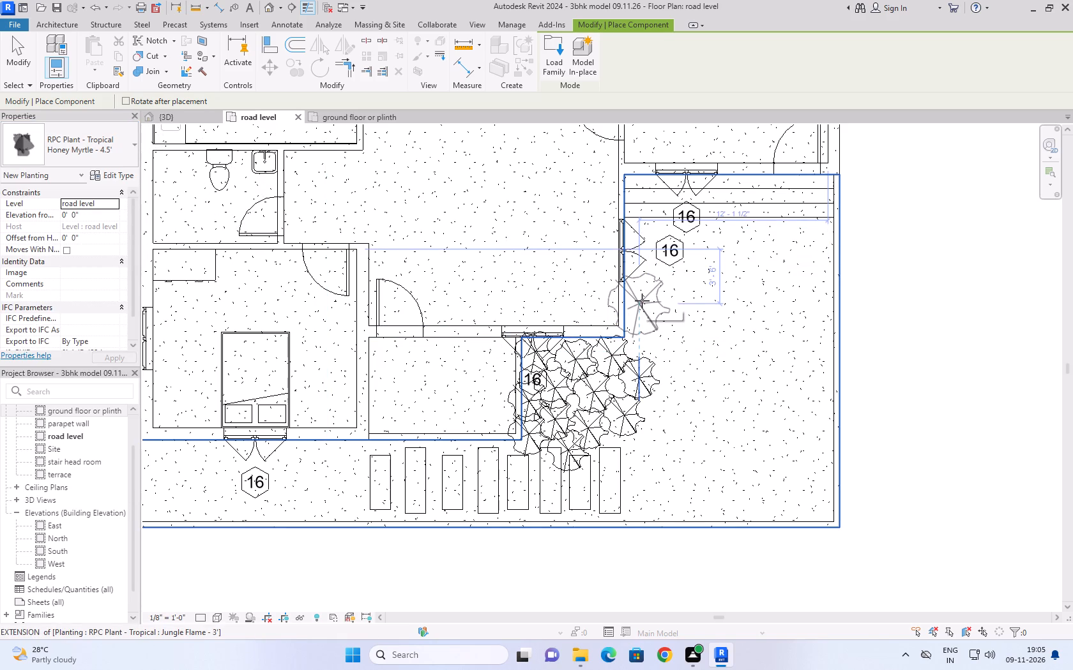
pyautogui.scroll(-5, 531, 400)
pyautogui.scroll(4, 313, 484)
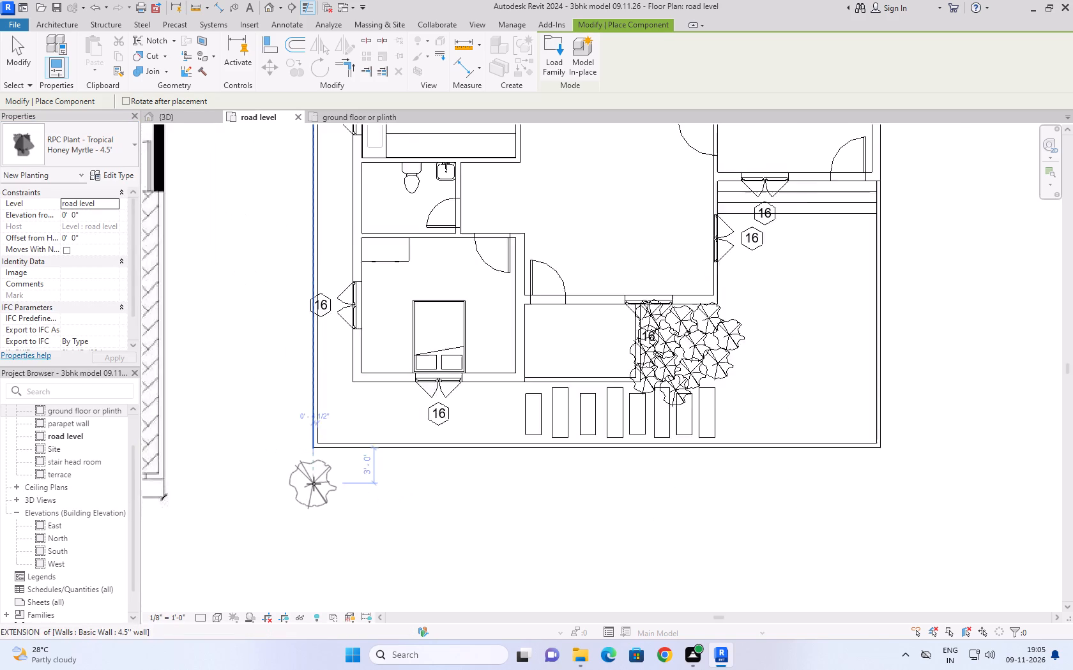
pyautogui.click(333, 428)
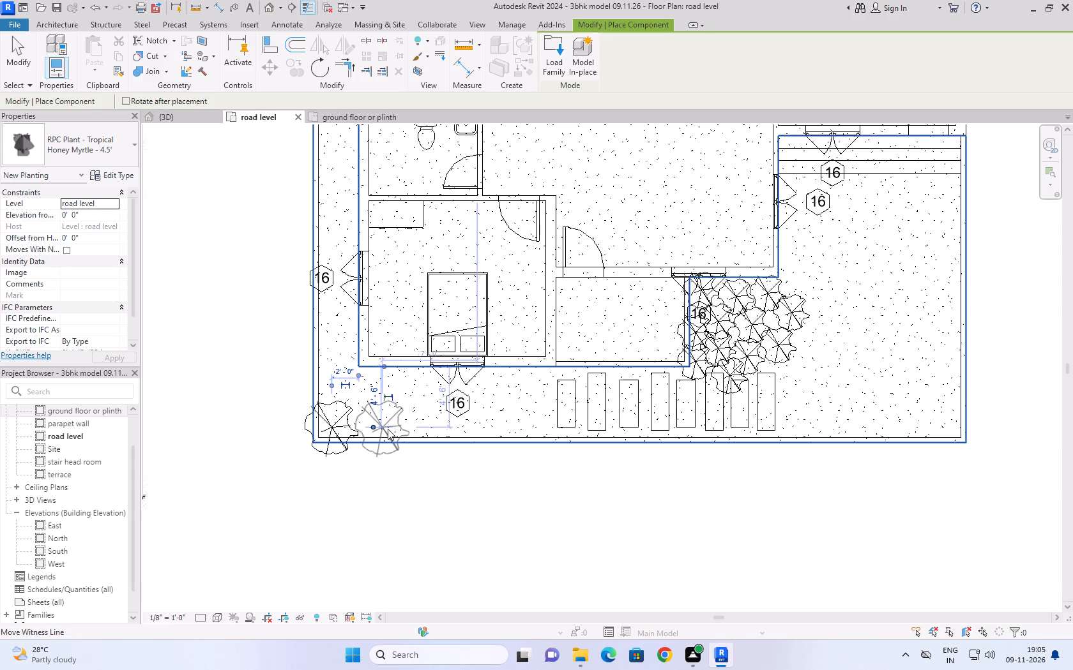
pyautogui.click(402, 426)
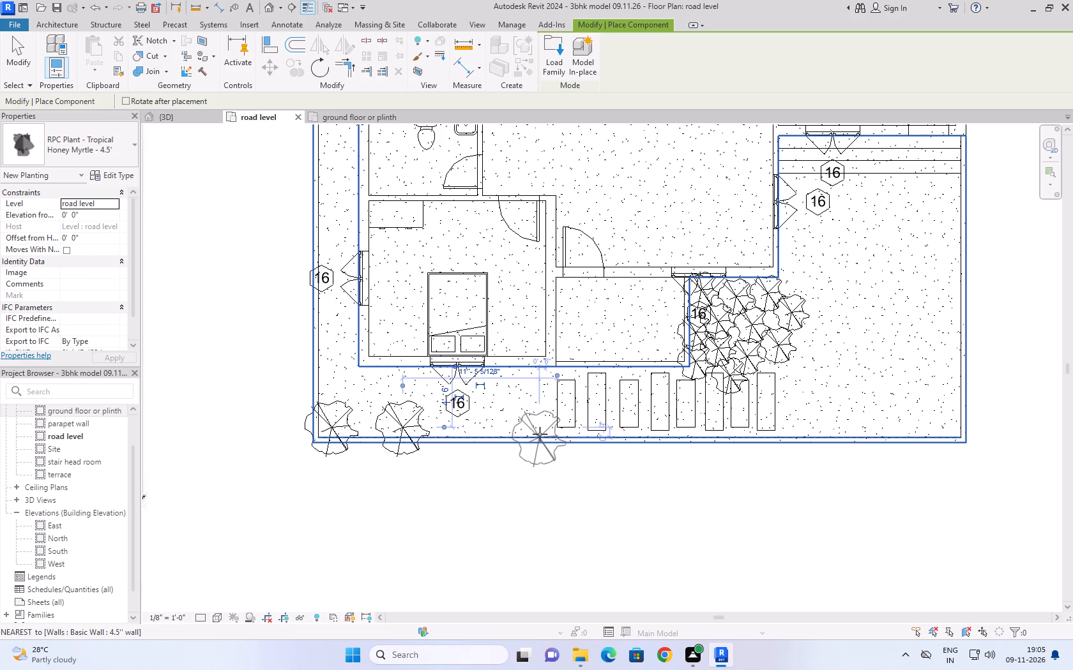
pyautogui.click(540, 434)
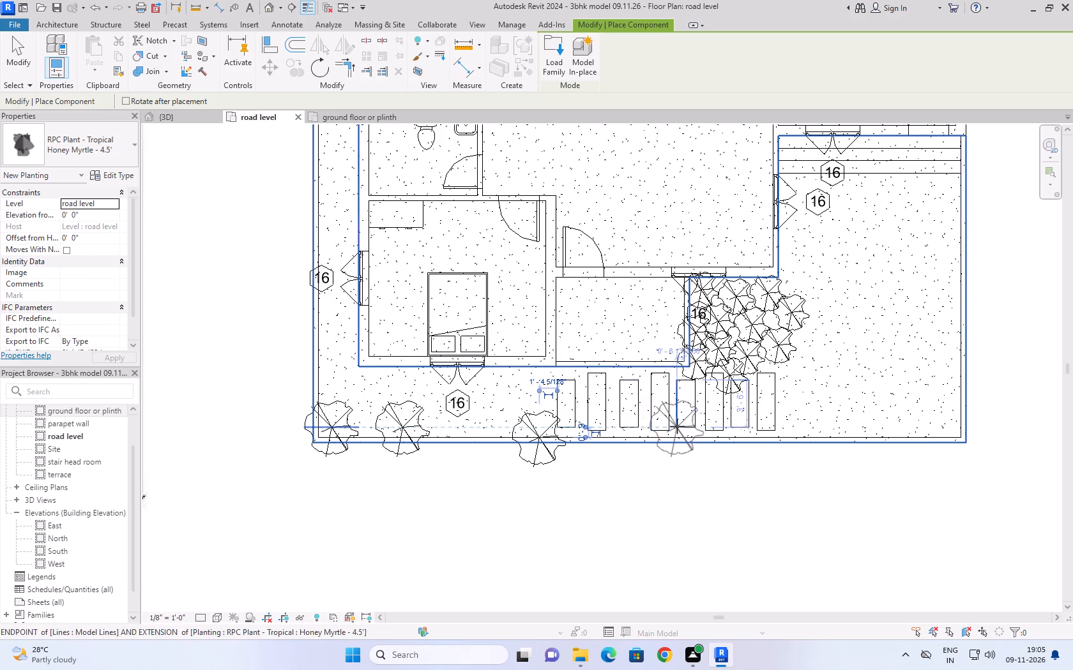
pyautogui.click(681, 432)
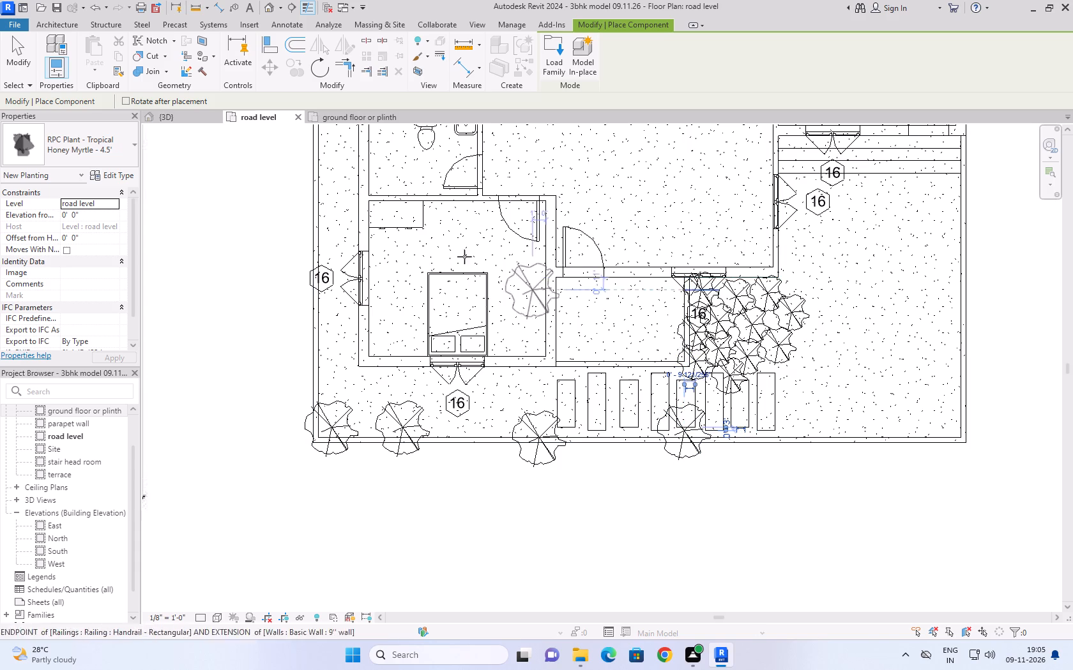
# Examine the front yard planting in 3D from several angles and end component placement.
pyautogui.click(171, 117)
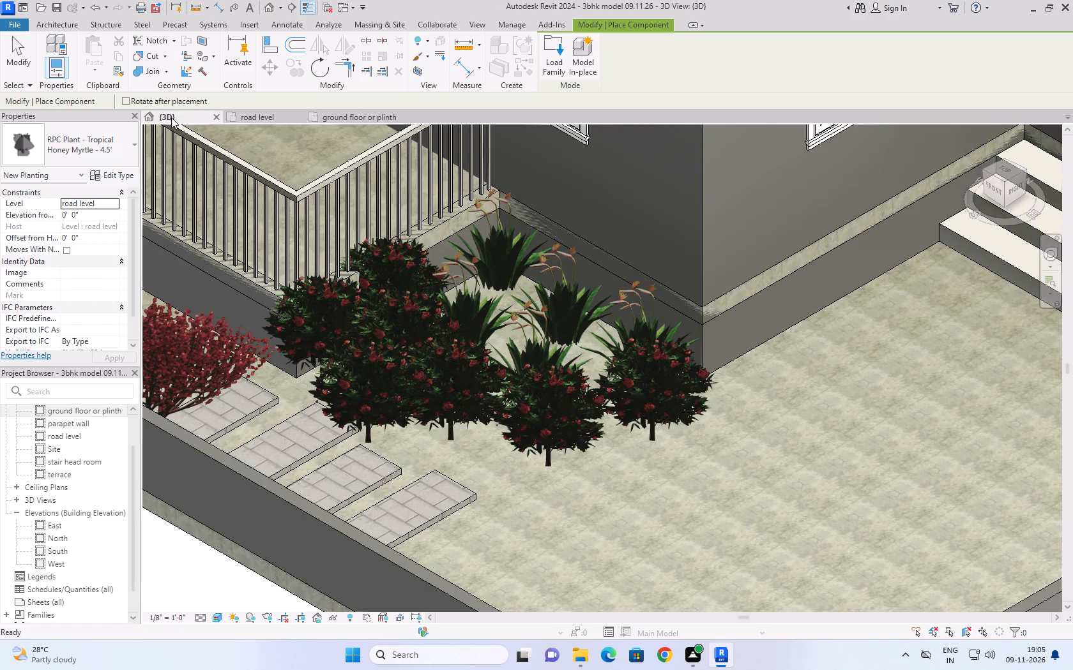
pyautogui.scroll(-9, 484, 331)
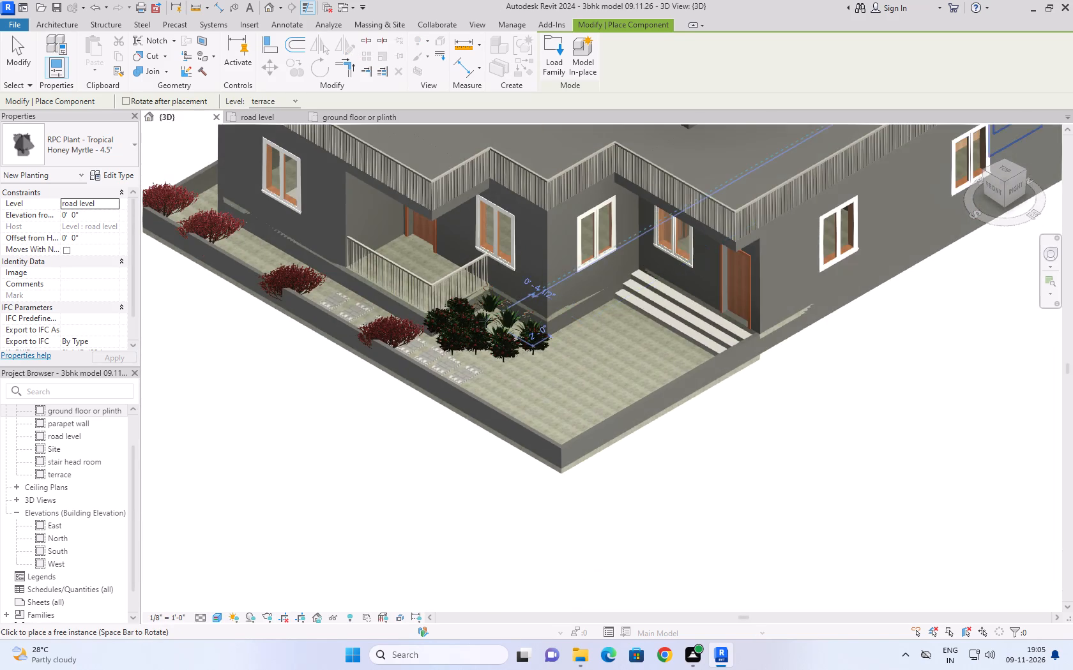
pyautogui.scroll(-2, 486, 320)
pyautogui.keyDown('shift'); pyautogui.moveTo(522, 385); pyautogui.dragTo(465, 405, button='middle'); pyautogui.keyUp('shift')
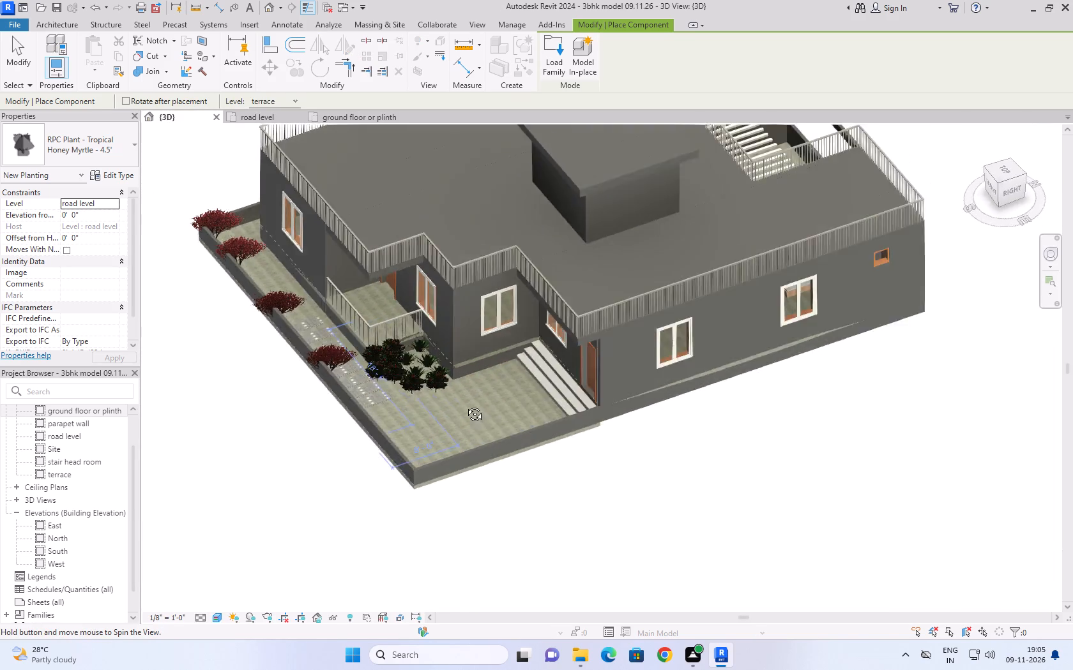
pyautogui.keyDown('shift'); pyautogui.moveTo(465, 405); pyautogui.dragTo(412, 406, button='middle'); pyautogui.keyUp('shift')
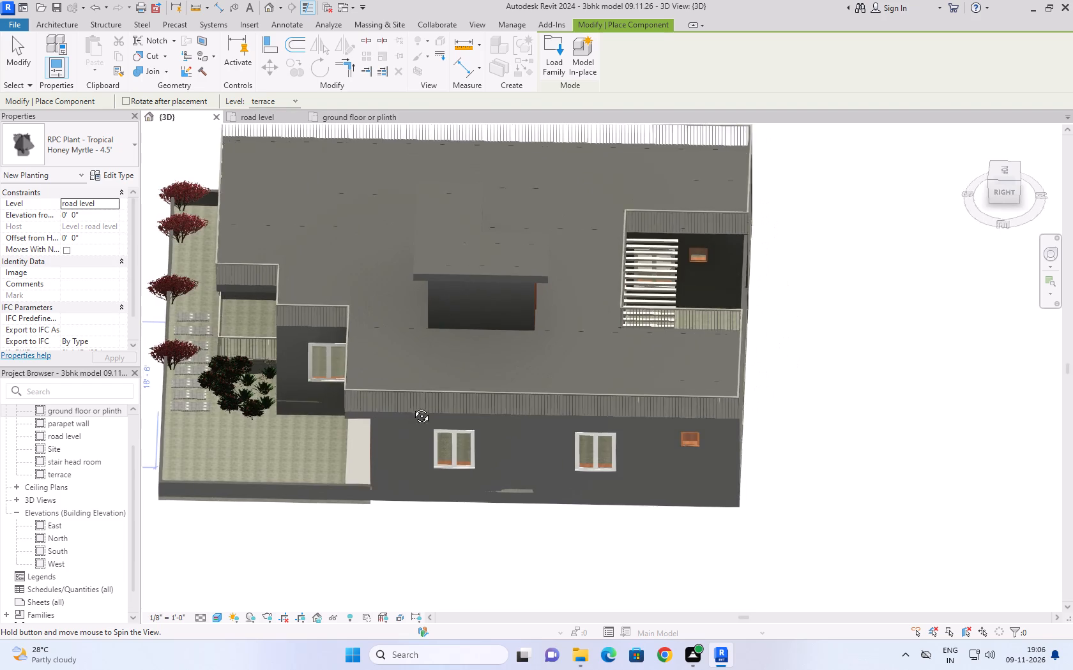
pyautogui.keyDown('shift'); pyautogui.moveTo(412, 406); pyautogui.dragTo(547, 473, button='middle'); pyautogui.keyUp('shift')
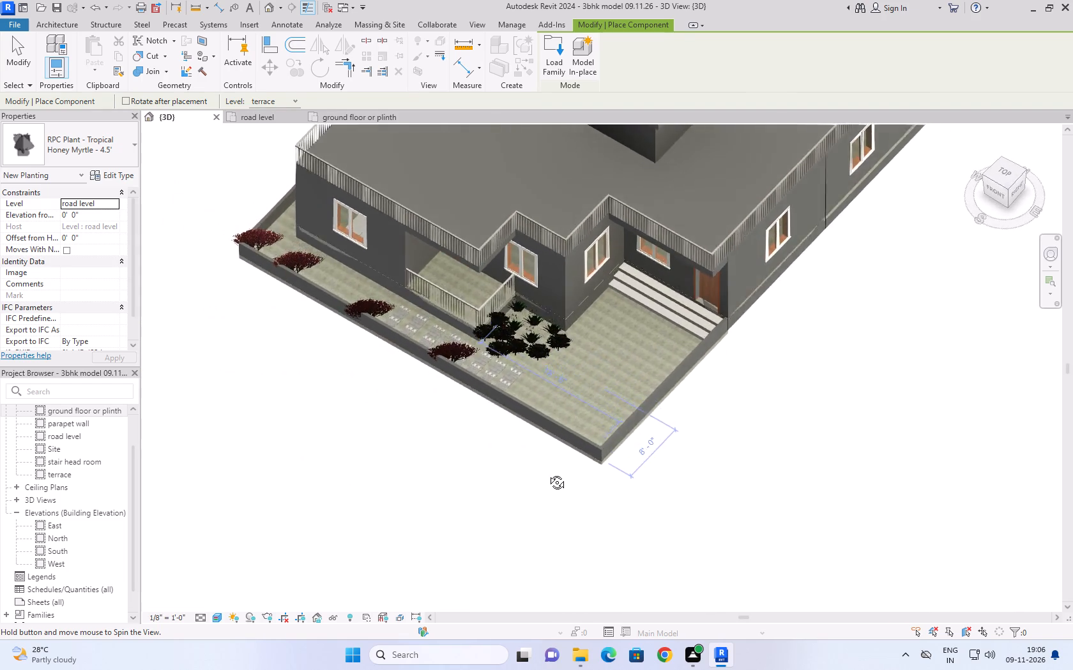
pyautogui.keyDown('shift'); pyautogui.moveTo(547, 473); pyautogui.dragTo(628, 464, button='middle'); pyautogui.keyUp('shift')
pyautogui.scroll(-7, 628, 464)
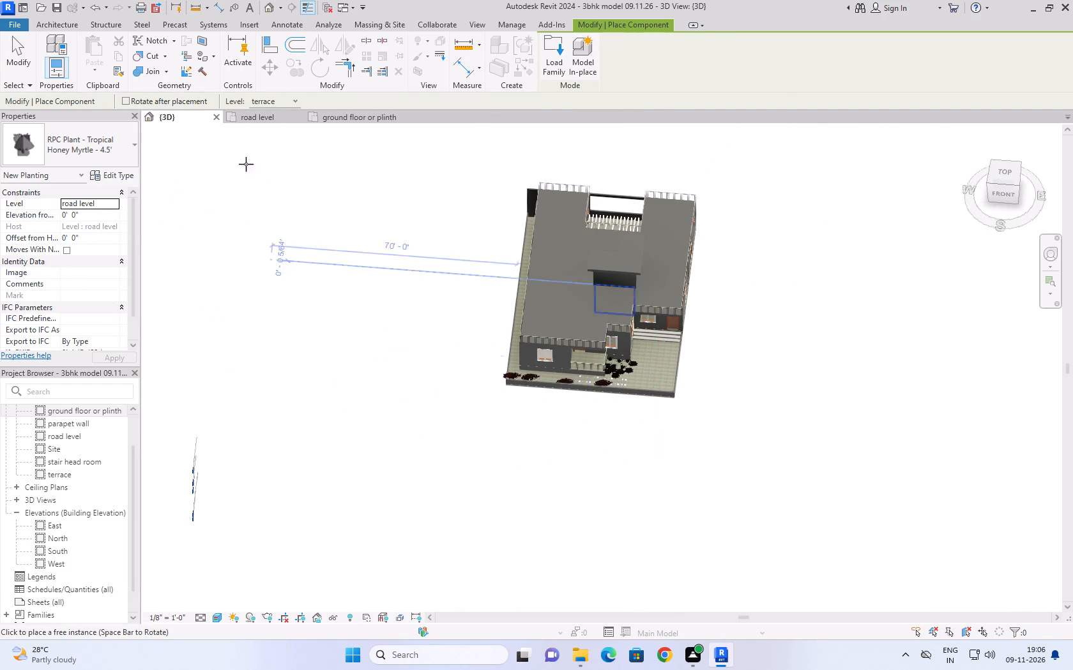
pyautogui.click(12, 65)
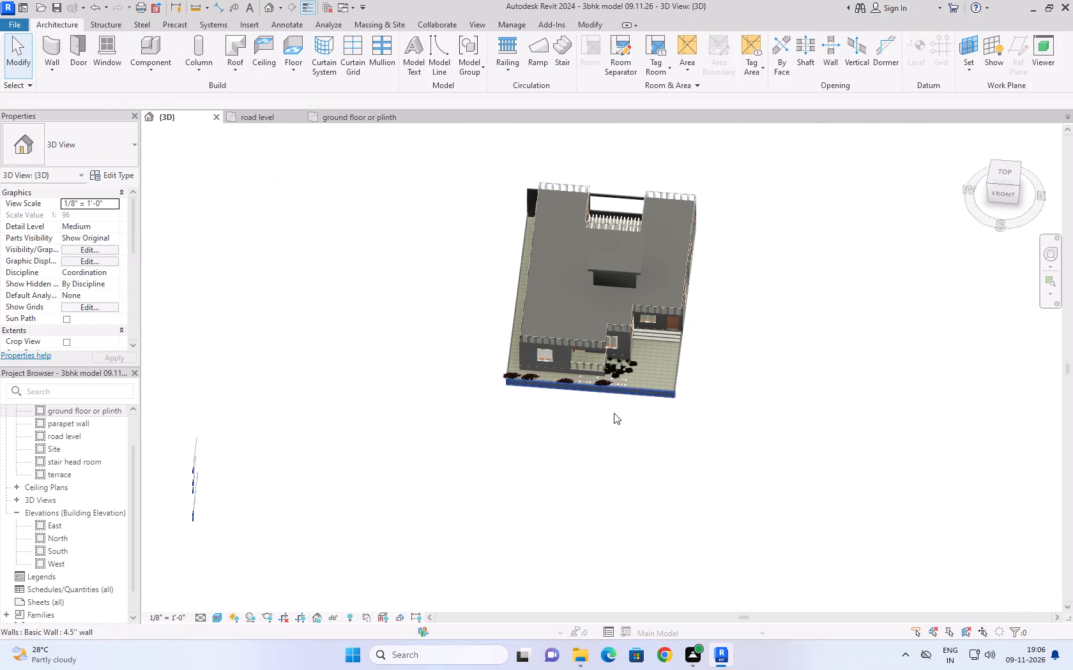
# Move the cluster's easternmost Jungle Flame in 3D toward the living room corner, about 13'-10" from the east compound wall.
pyautogui.scroll(7, 681, 400)
pyautogui.scroll(7, 524, 315)
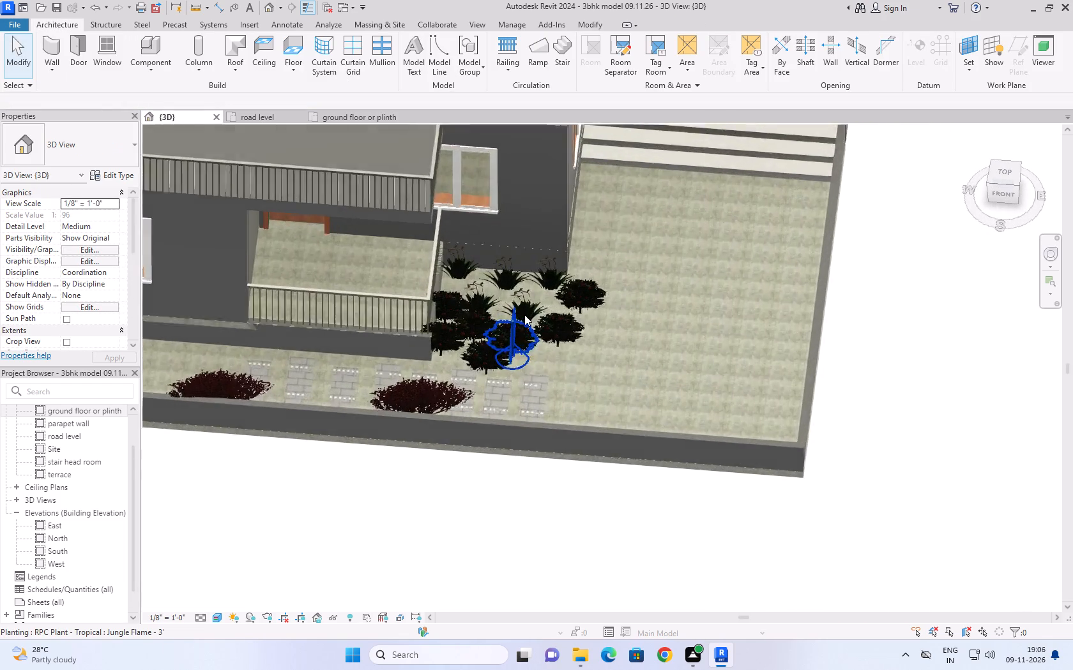
pyautogui.scroll(1, 524, 315)
pyautogui.moveTo(605, 282); pyautogui.dragTo(583, 282)
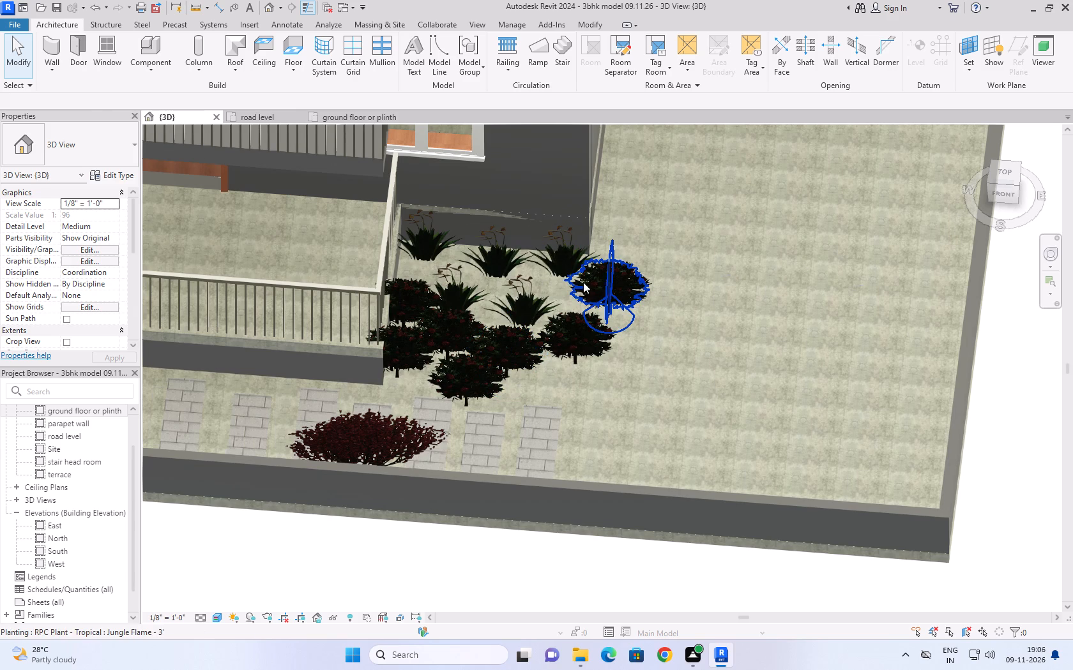
pyautogui.moveTo(583, 282); pyautogui.dragTo(570, 281)
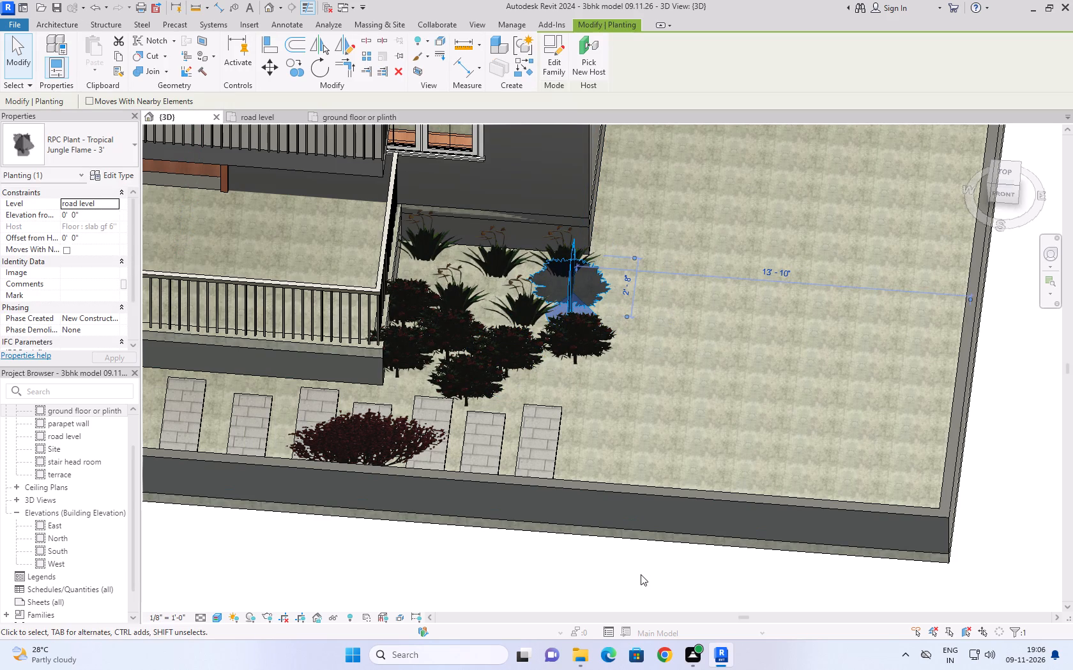
pyautogui.click(641, 574)
# Shift the Crane Lily nearest the sitout railing toward the living room wall and the Jungle Flame in front of it to about 17'-5" from the east compound wall.
pyautogui.moveTo(457, 299); pyautogui.dragTo(459, 291)
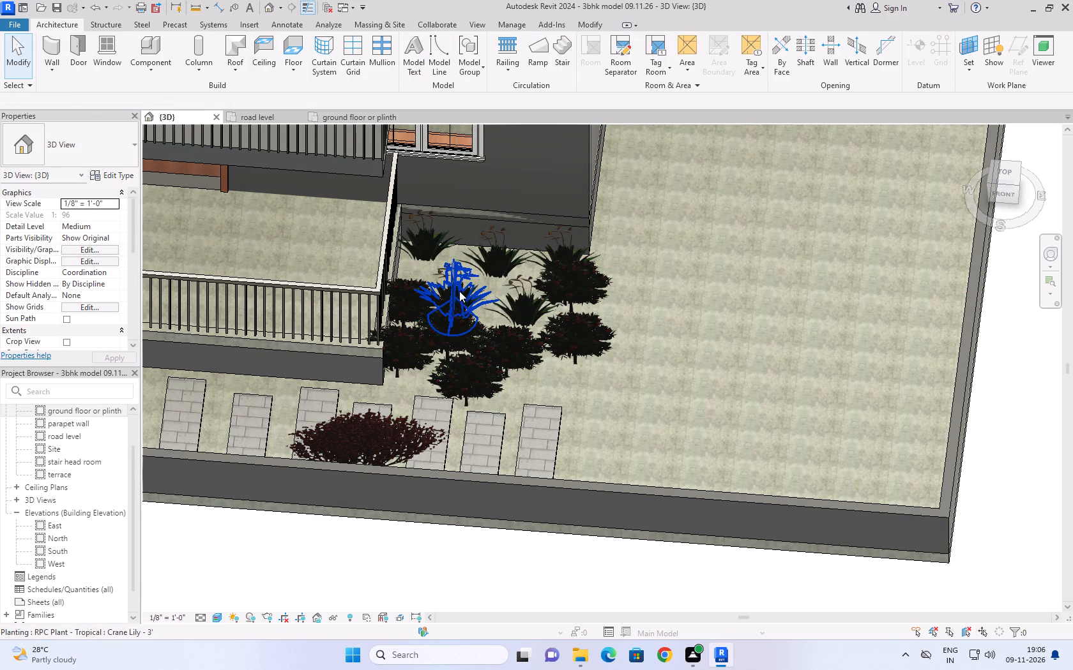
pyautogui.moveTo(459, 291); pyautogui.dragTo(460, 269)
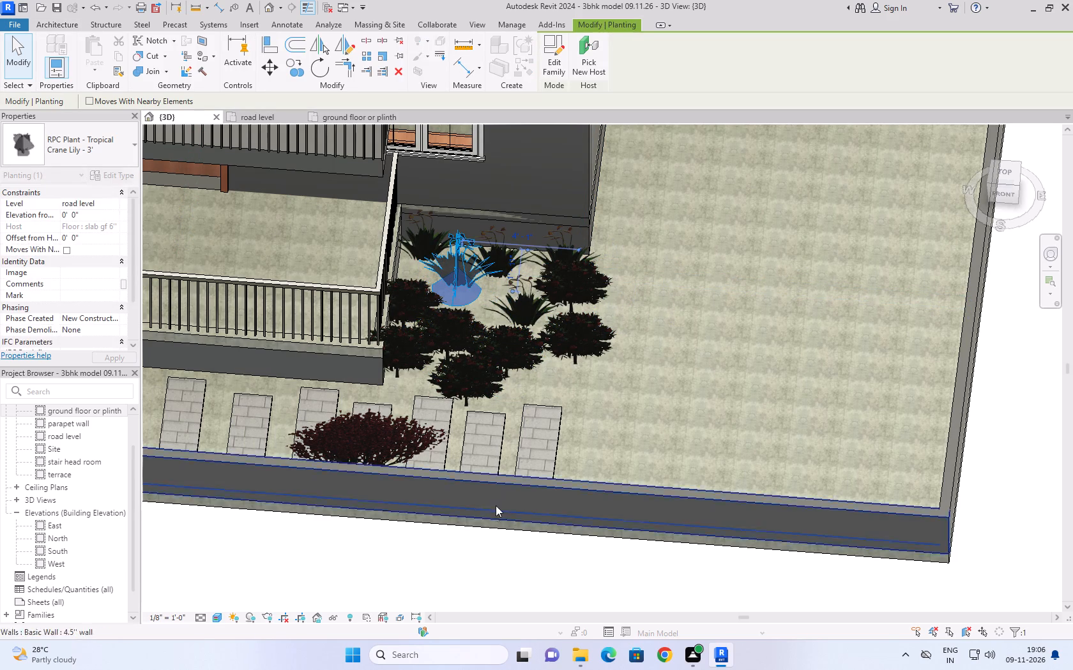
pyautogui.click(483, 552)
pyautogui.moveTo(452, 326); pyautogui.dragTo(457, 313)
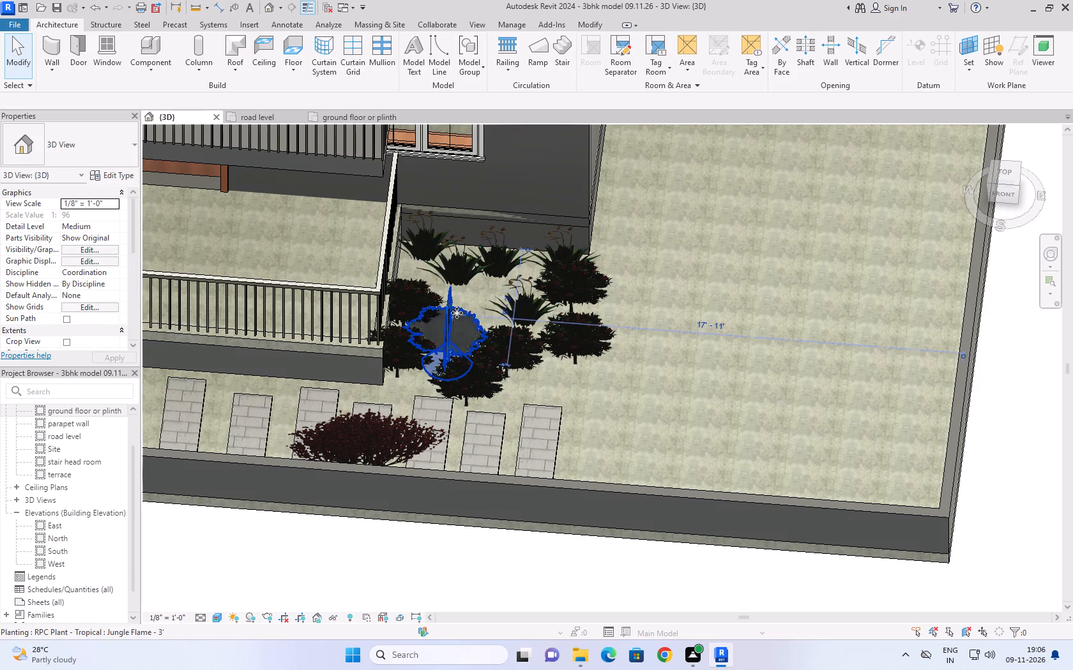
pyautogui.moveTo(457, 313); pyautogui.dragTo(469, 291)
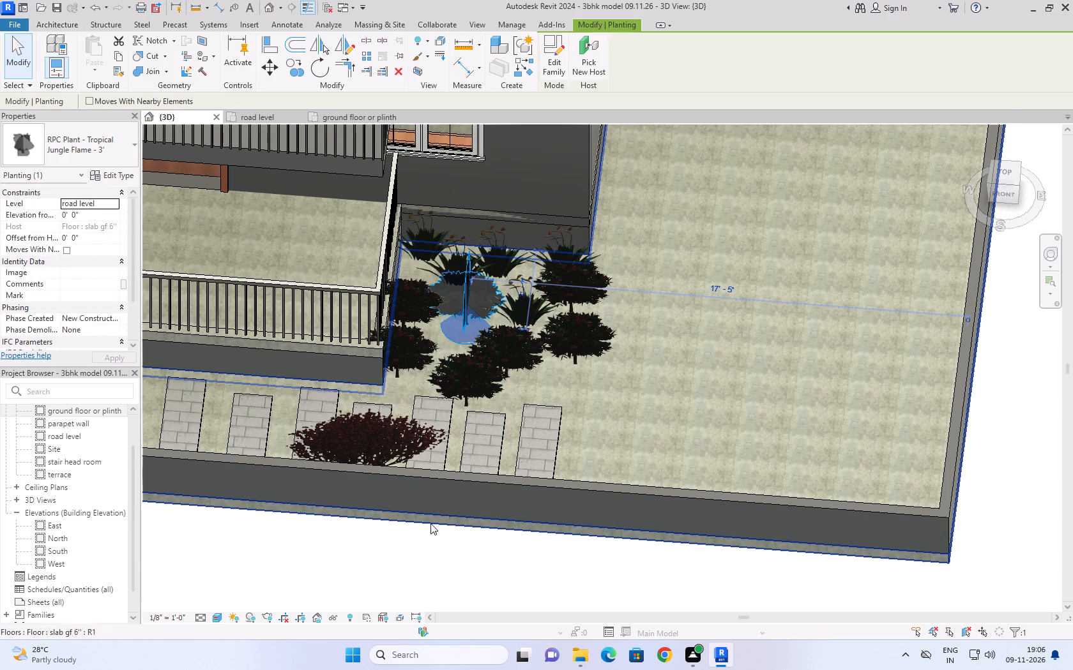
pyautogui.click(427, 560)
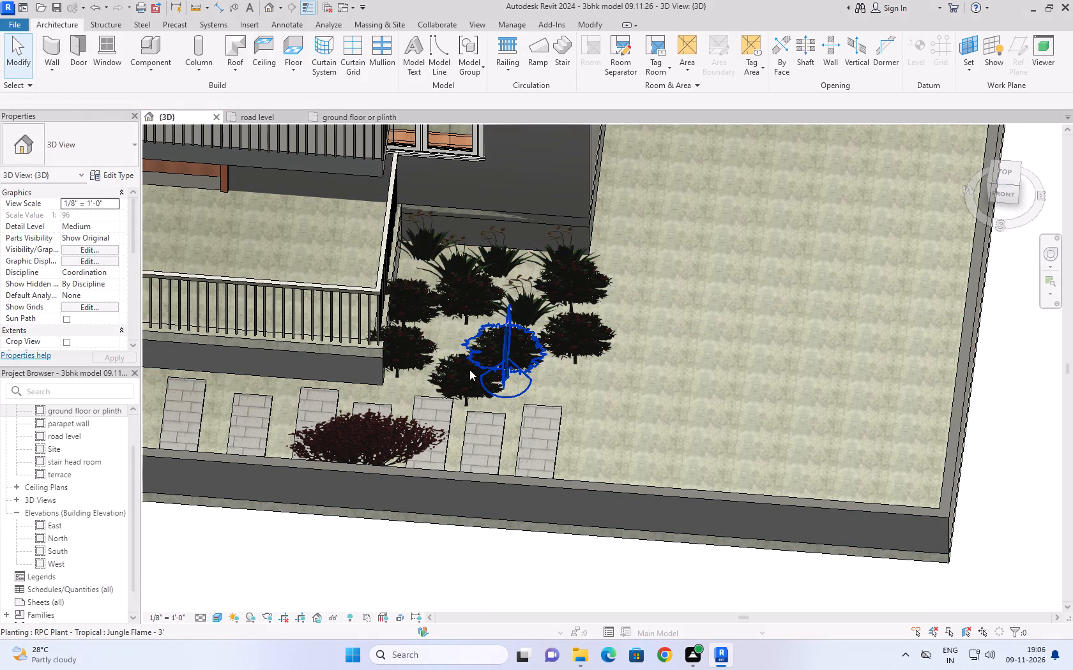
# Move the frontmost Jungle Flame off the stepping stones into the cluster, about 17'-11" from the east compound wall, and review the yard.
pyautogui.moveTo(469, 369); pyautogui.dragTo(452, 320)
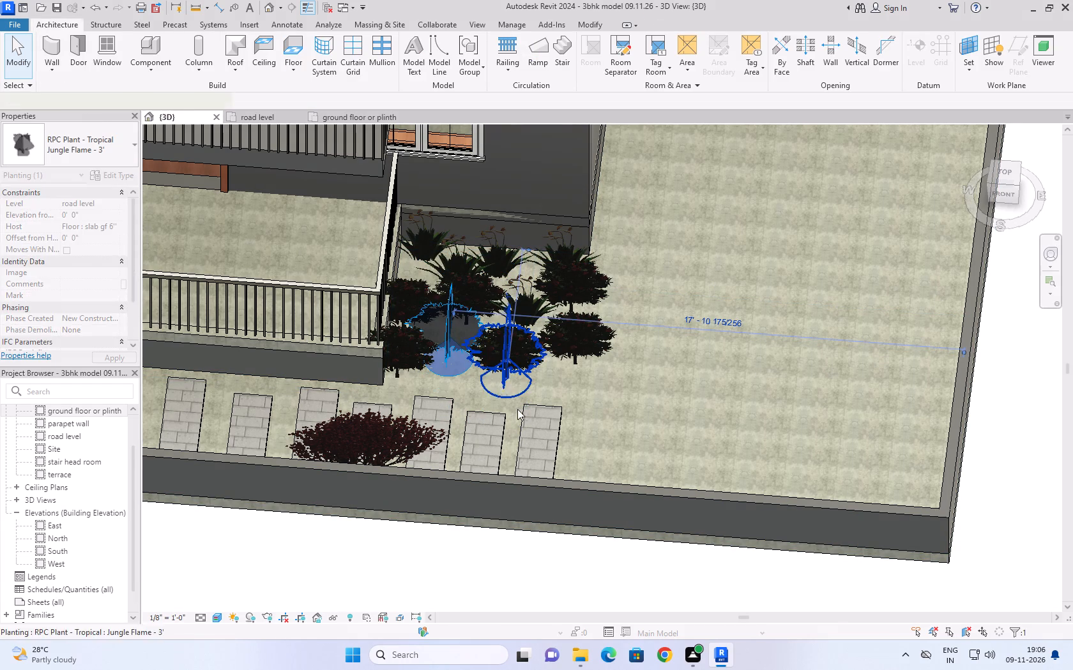
pyautogui.click(462, 541)
pyautogui.scroll(-4, 465, 532)
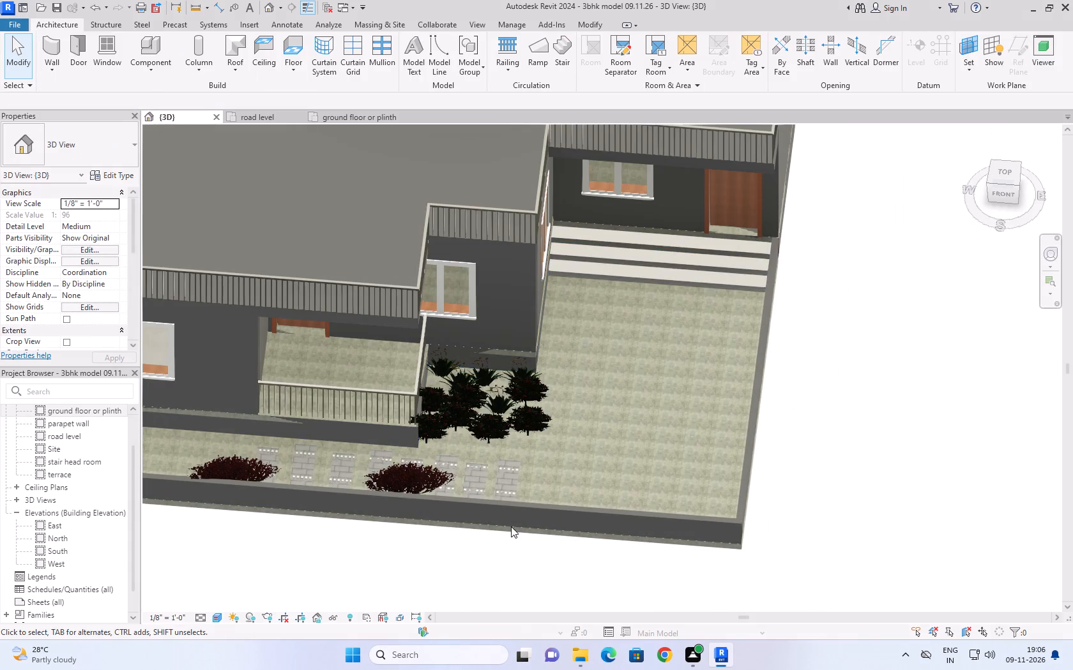
pyautogui.scroll(8, 502, 421)
pyautogui.scroll(-10, 543, 392)
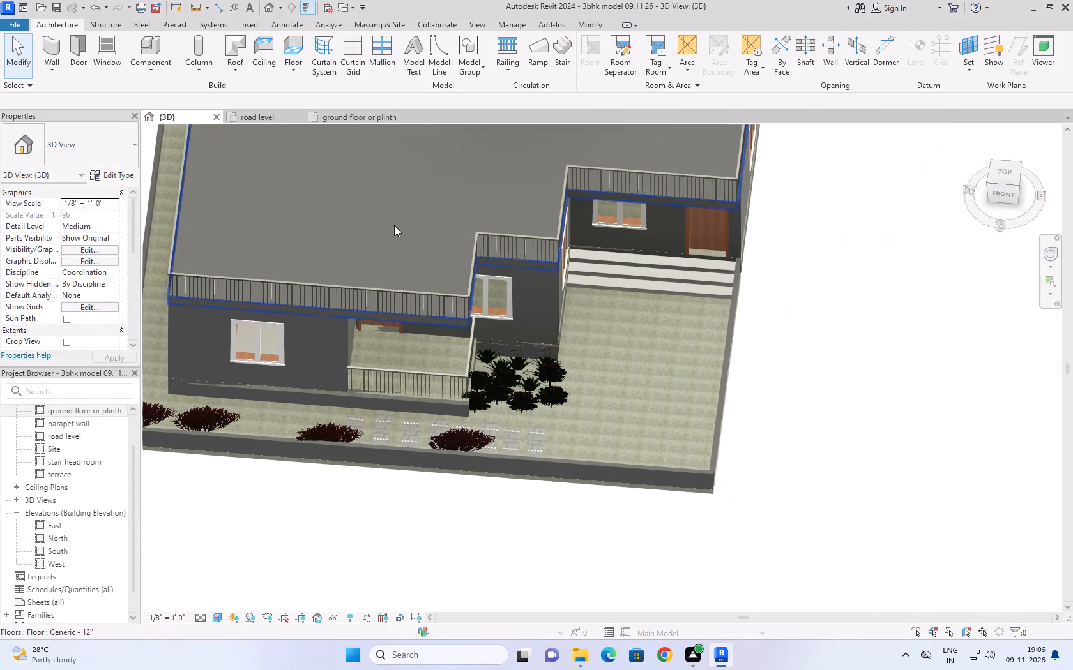
# Load the RPC Beetle car family from the Entourage library folder for component placement.
pyautogui.click(18, 59)
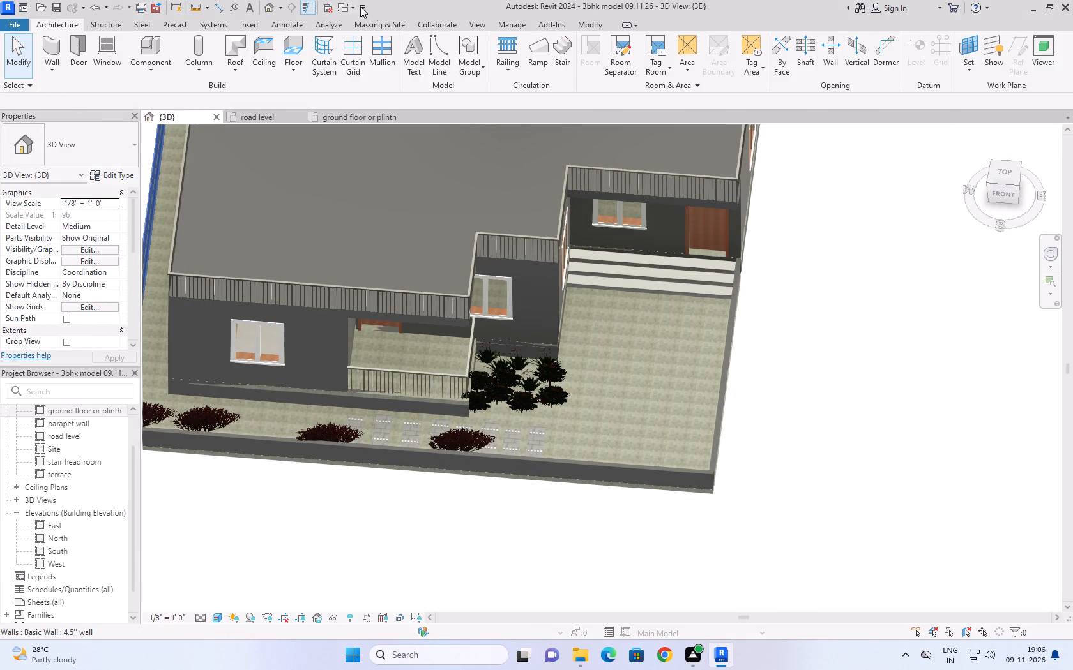
pyautogui.click(157, 75)
pyautogui.click(162, 82)
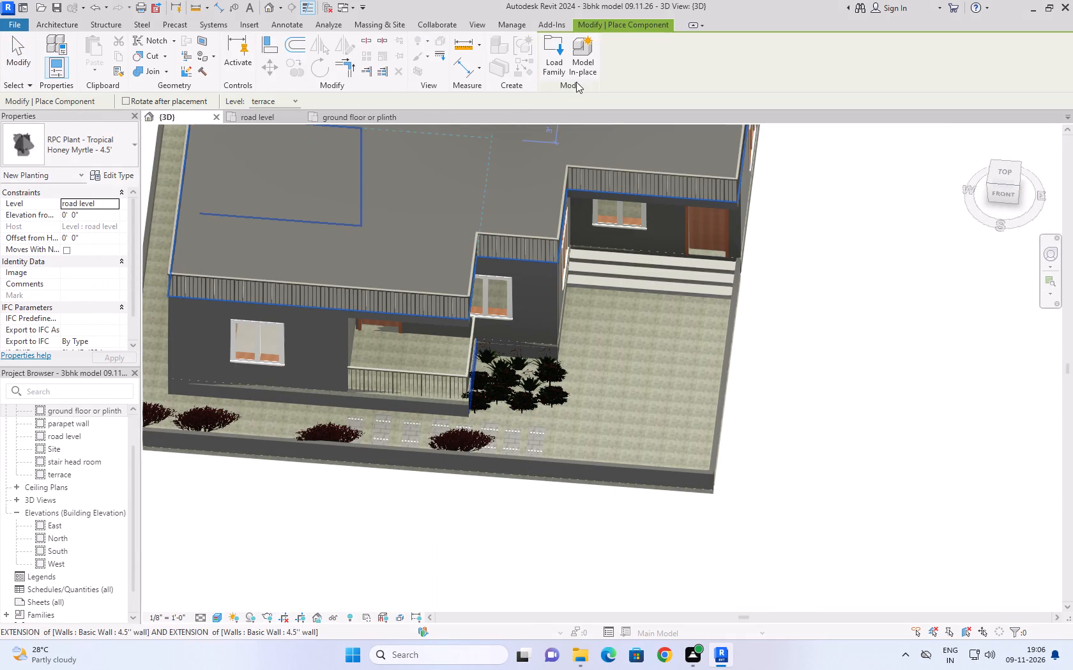
pyautogui.click(557, 53)
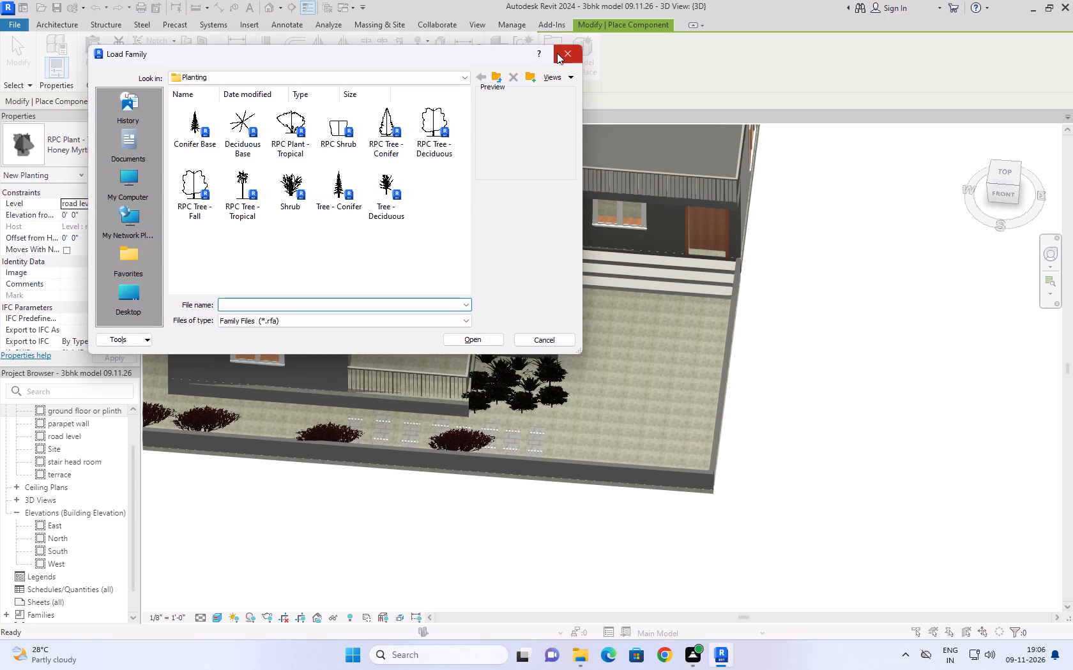
pyautogui.click(492, 73)
pyautogui.doubleClick(201, 251)
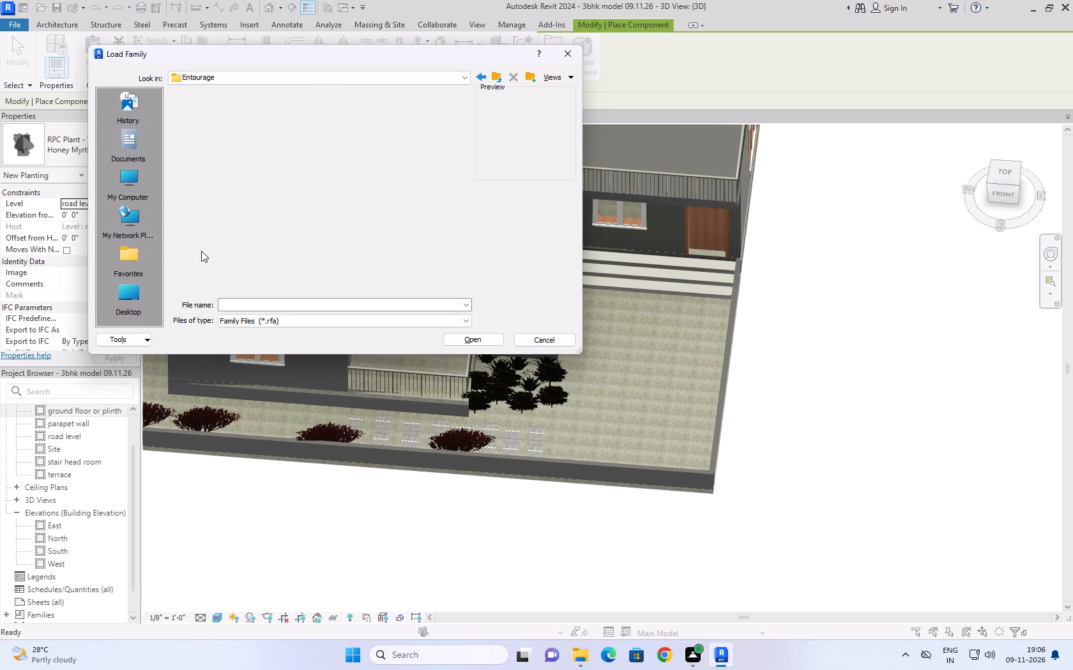
pyautogui.click(201, 136)
pyautogui.click(460, 338)
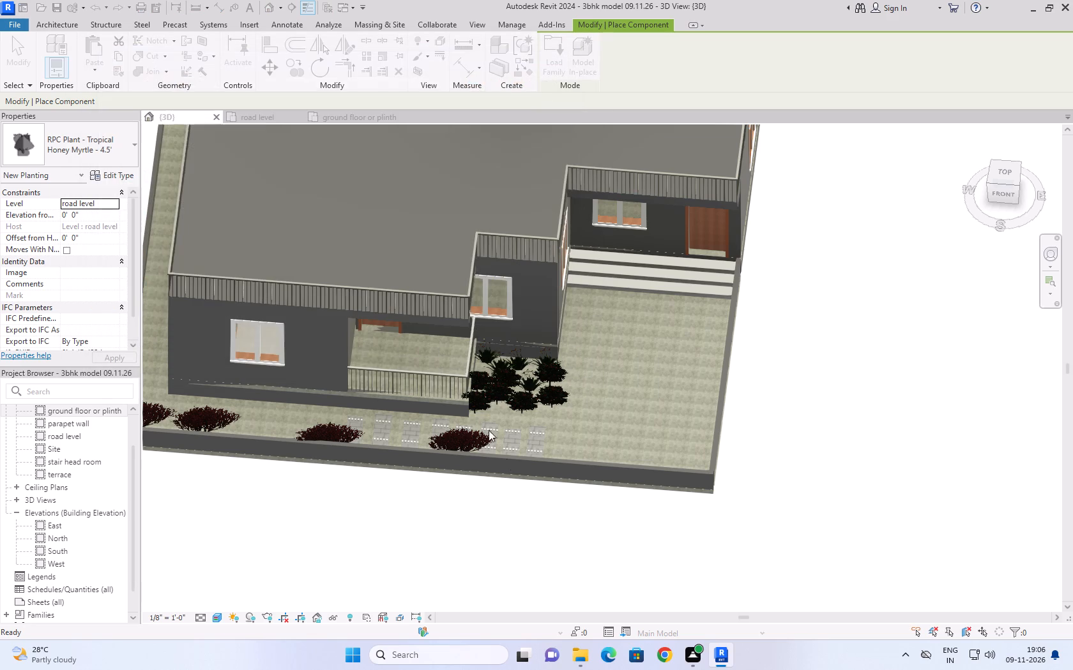
# Place the RPC Beetle in the front driveway at road level, about 5'-10 1/2" from the east compound wall, and check it in 3D.
pyautogui.click(255, 112)
pyautogui.moveTo(791, 388); pyautogui.dragTo(551, 477, button='middle')
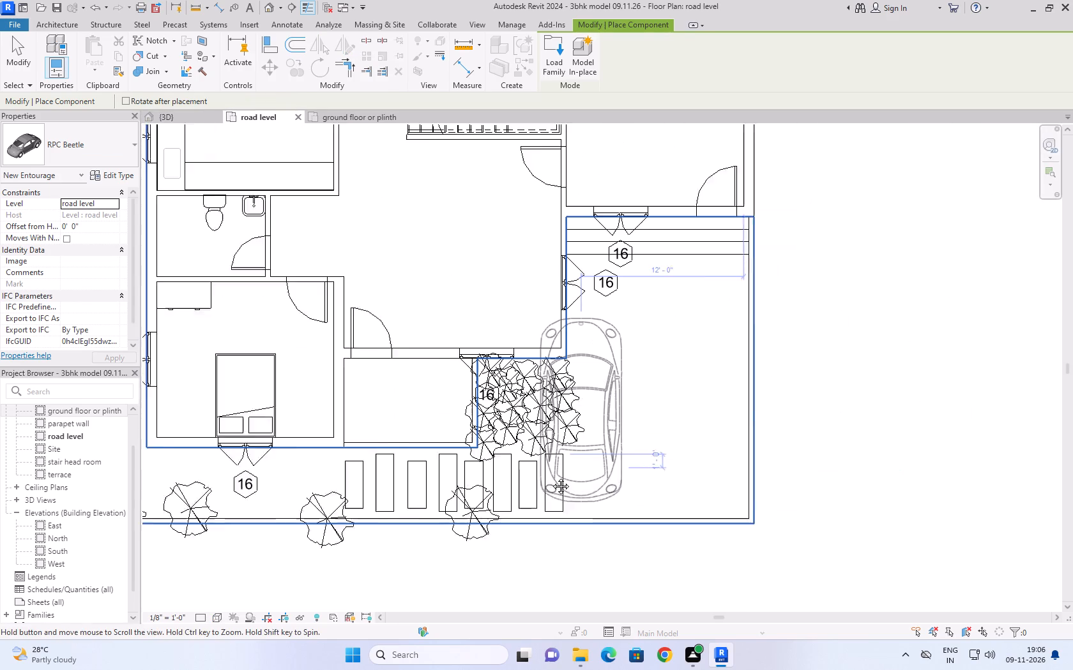
pyautogui.moveTo(551, 477); pyautogui.dragTo(533, 484, button='middle')
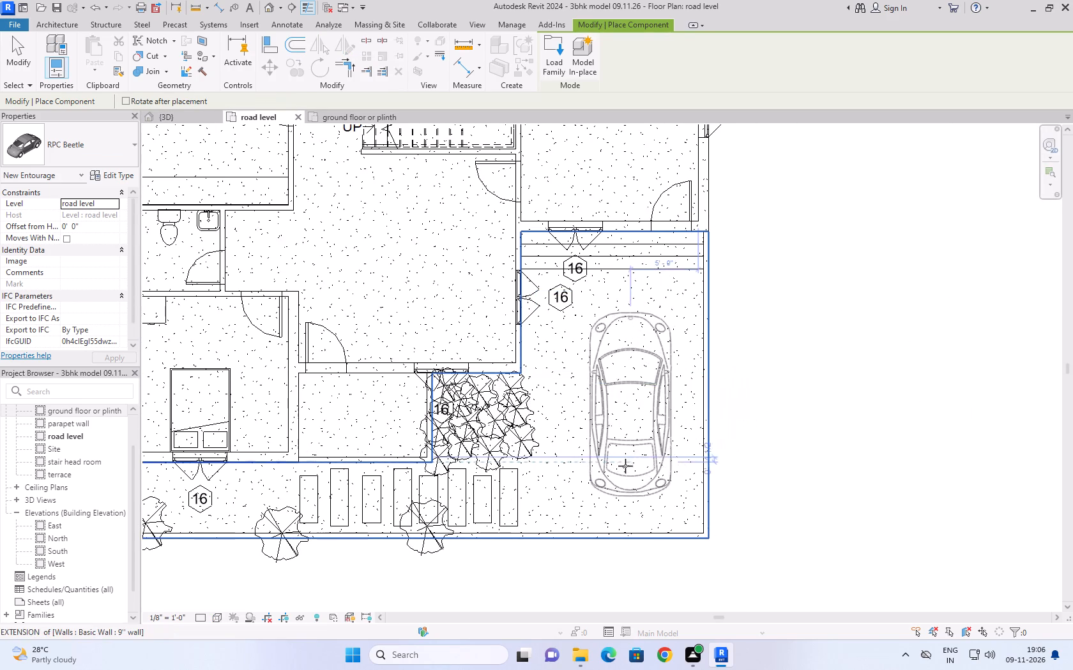
pyautogui.click(621, 475)
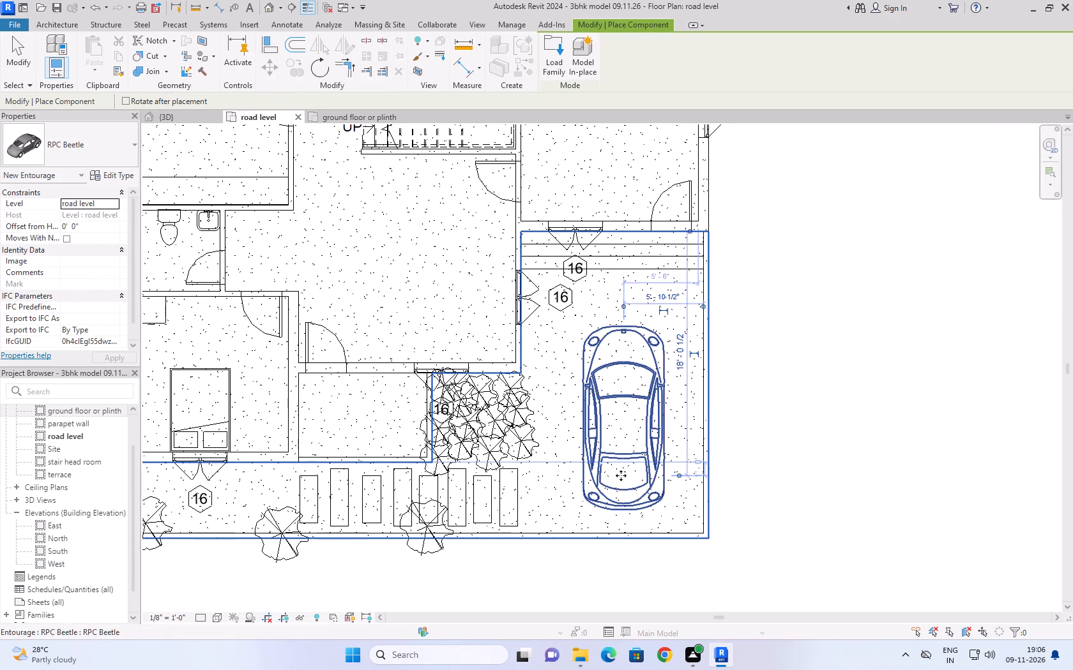
pyautogui.click(175, 112)
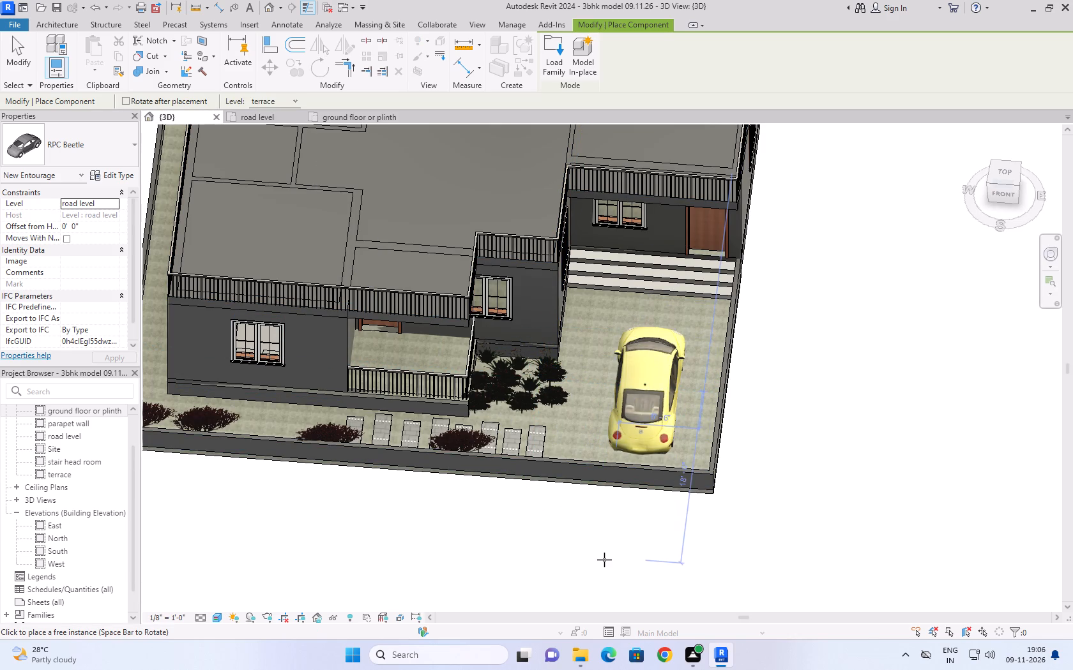
pyautogui.click(11, 57)
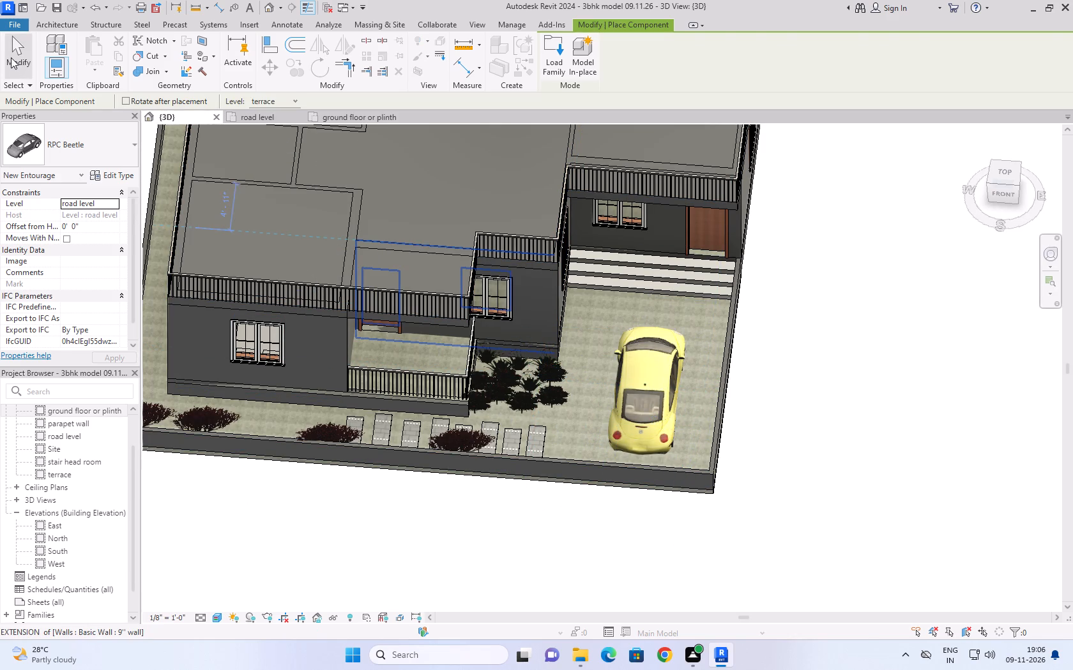
pyautogui.rightClick(0, 669)
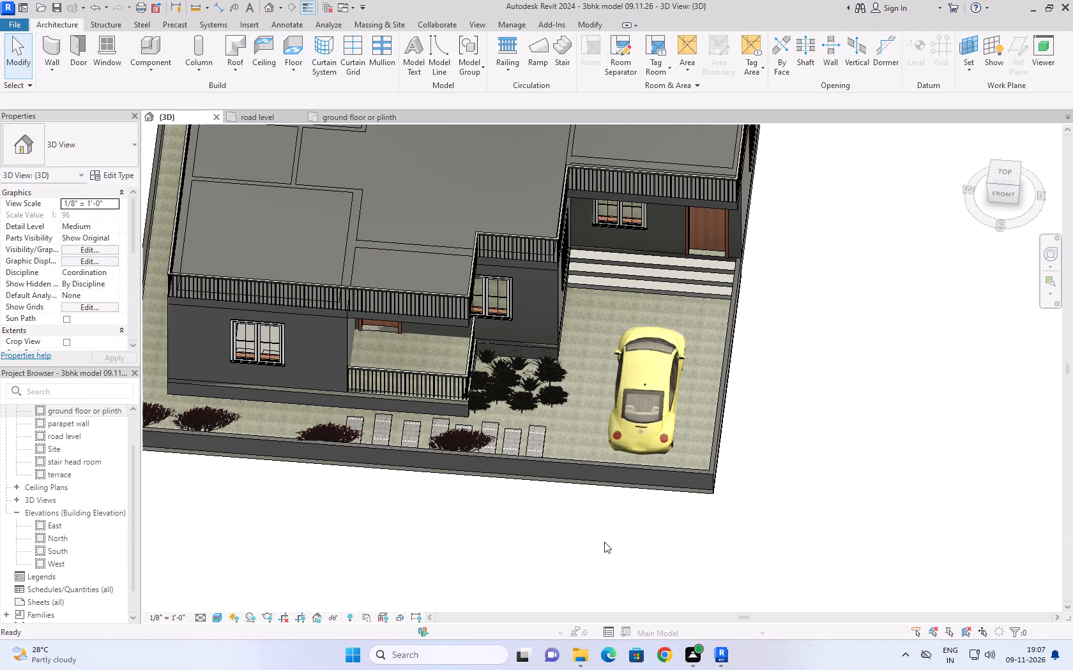
# Examine the whole house, front planting and parked car in 3D from isometric and front angles.
pyautogui.moveTo(574, 538); pyautogui.dragTo(586, 538, button='middle')
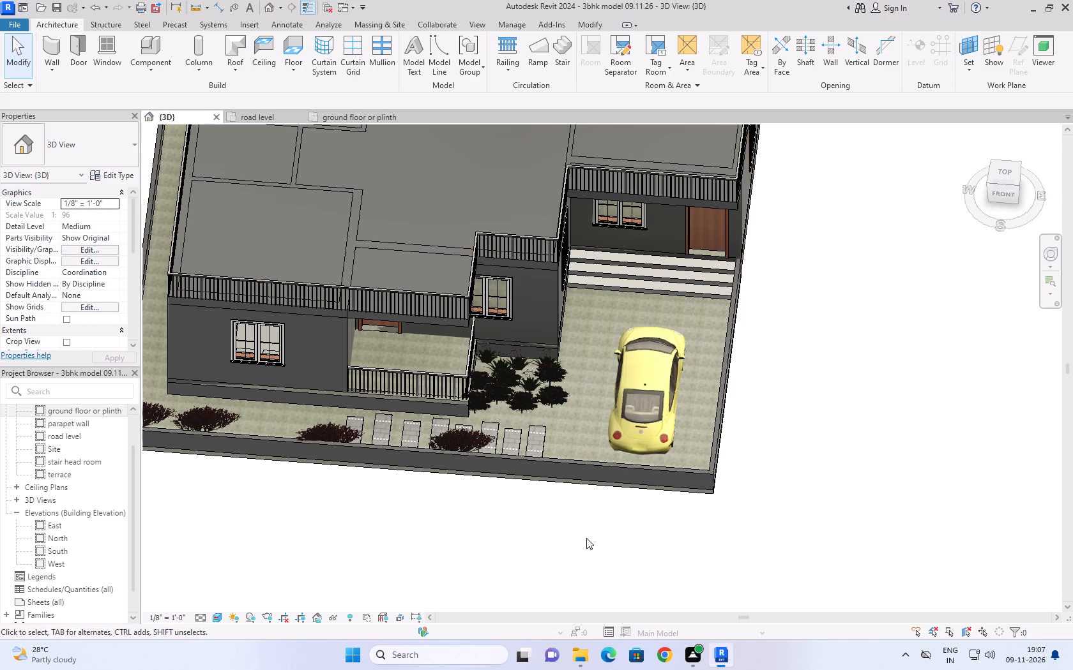
pyautogui.moveTo(586, 538); pyautogui.dragTo(607, 519, button='middle')
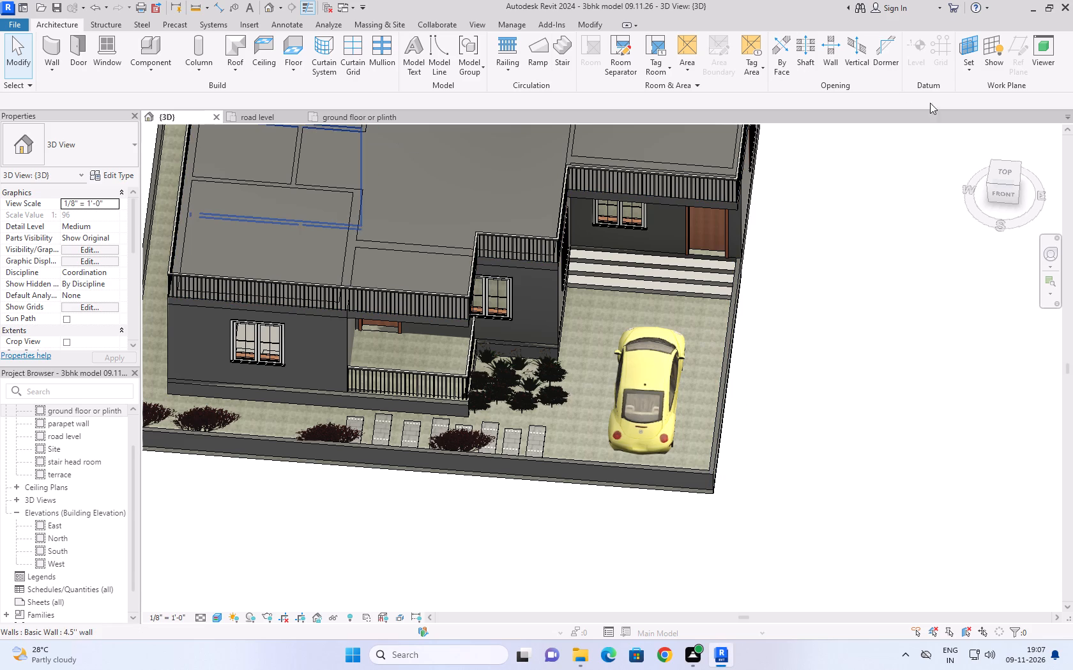
pyautogui.click(974, 135)
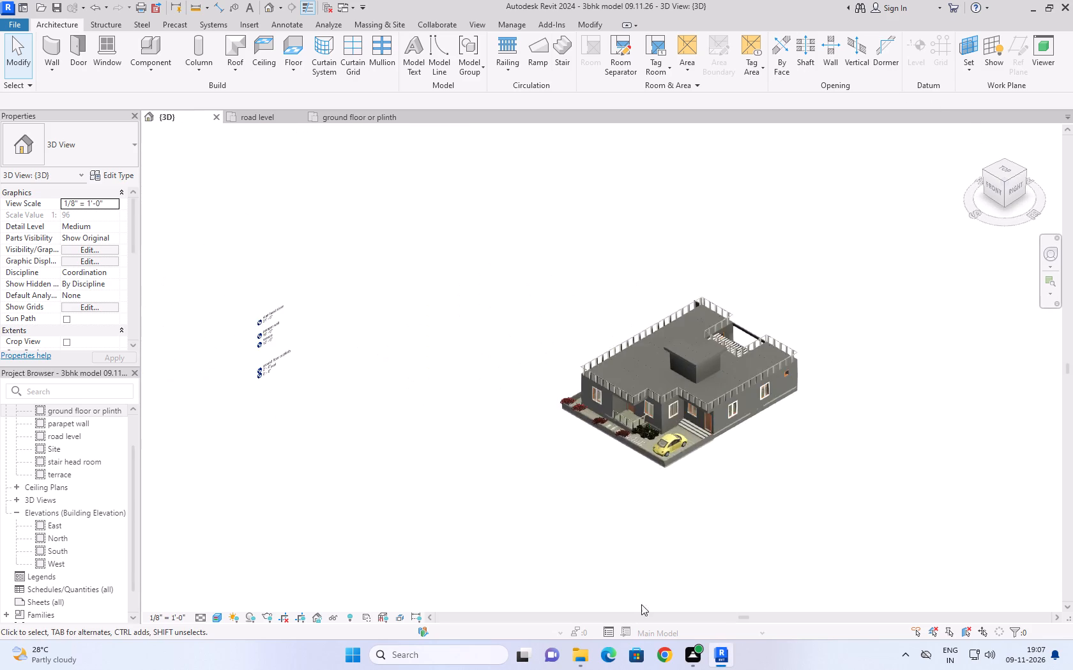
pyautogui.scroll(7, 719, 477)
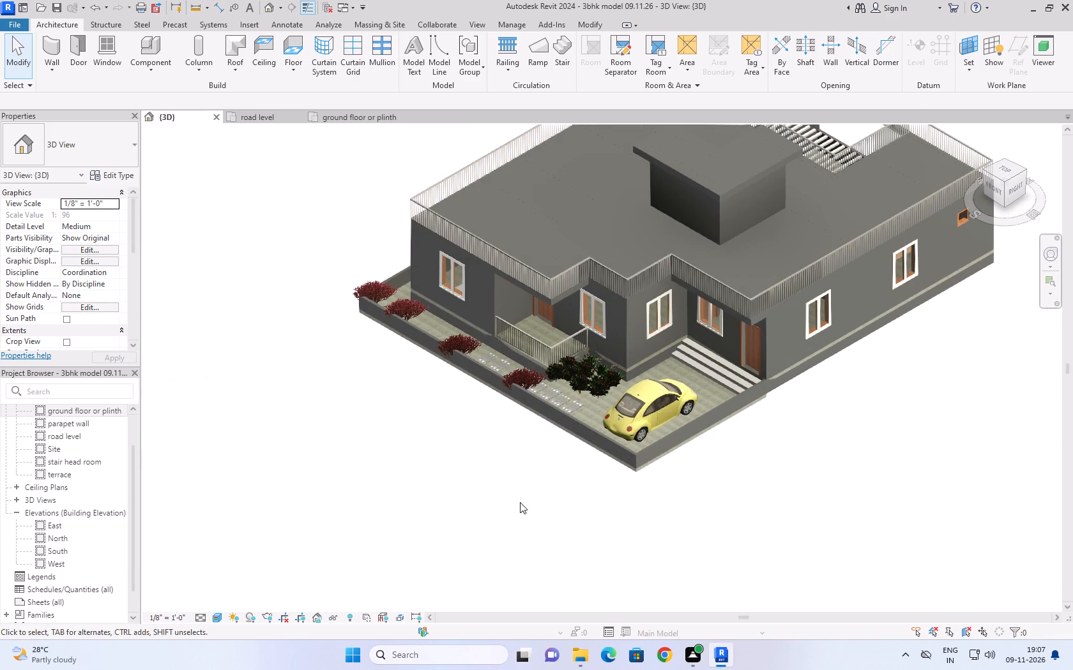
pyautogui.keyDown('shift'); pyautogui.moveTo(554, 469); pyautogui.dragTo(617, 482, button='middle'); pyautogui.keyUp('shift')
pyautogui.keyDown('shift'); pyautogui.scroll(1, 554, 469); pyautogui.keyUp('shift')
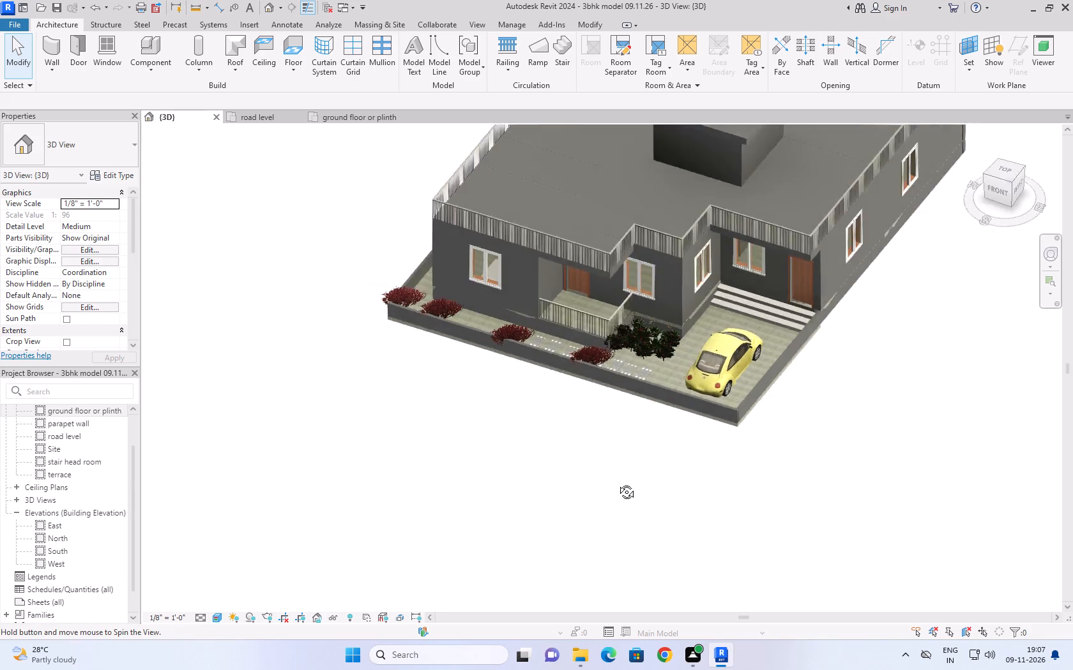
pyautogui.keyDown('shift'); pyautogui.moveTo(617, 482); pyautogui.dragTo(702, 479, button='middle'); pyautogui.keyUp('shift')
pyautogui.moveTo(843, 336); pyautogui.dragTo(757, 537, button='middle')
pyautogui.moveTo(843, 337); pyautogui.dragTo(807, 394, button='right')
pyautogui.moveTo(701, 560); pyautogui.dragTo(701, 558, button='middle')
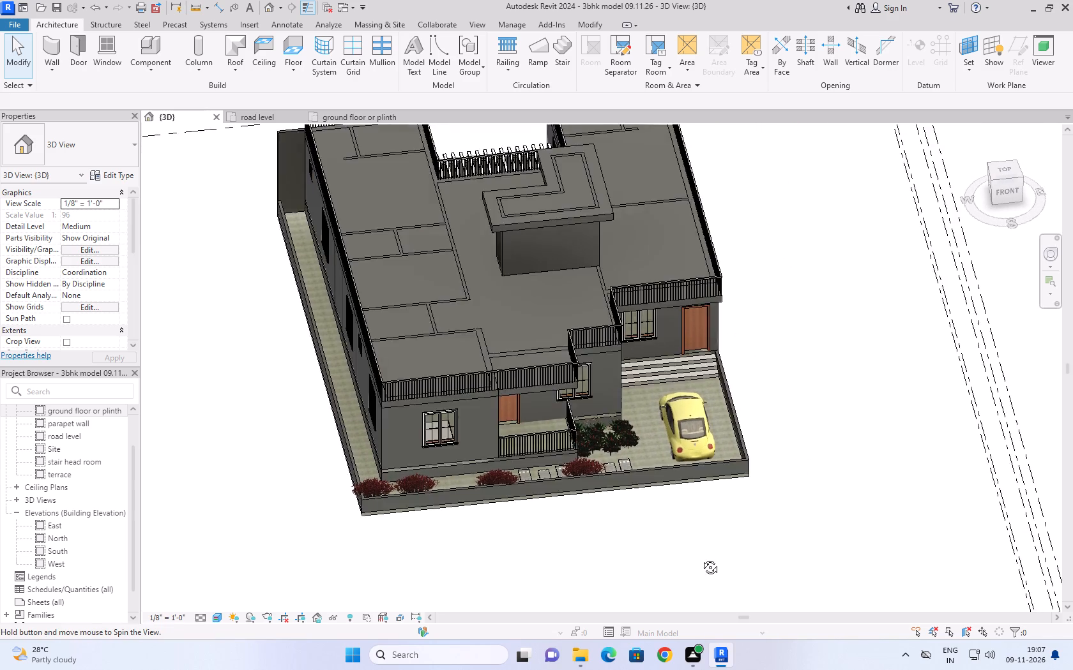
pyautogui.moveTo(701, 558); pyautogui.dragTo(662, 452, button='middle')
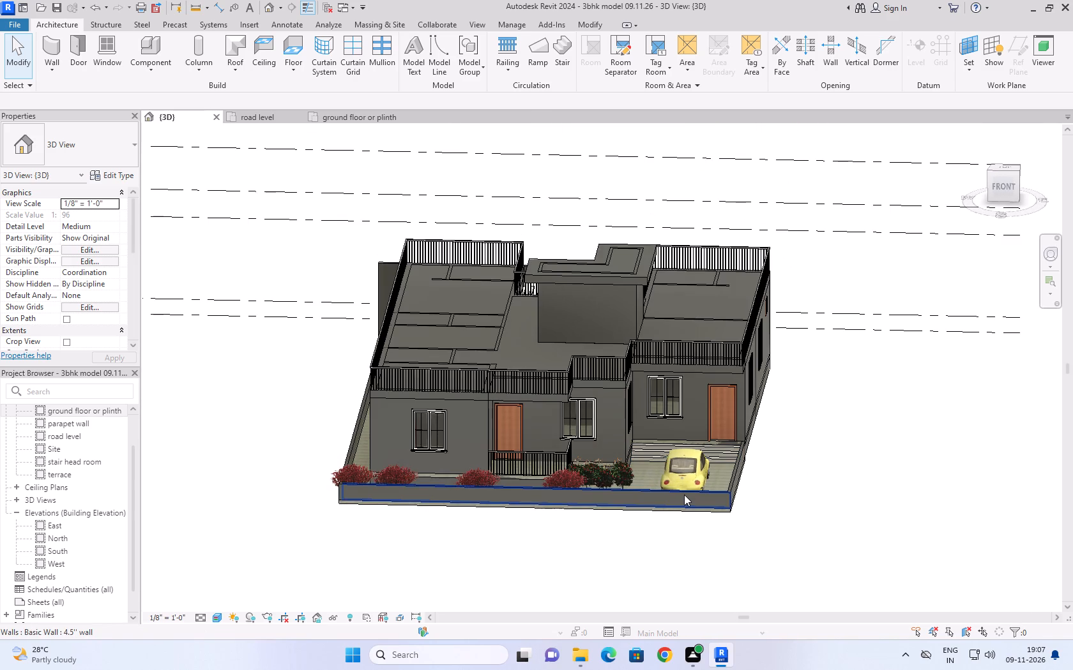
# Split the front compound wall in the road level plan about 1'-7 1/2" from the east compound wall.
pyautogui.click(684, 495)
pyautogui.scroll(6, 734, 534)
pyautogui.keyDown('shift'); pyautogui.moveTo(726, 526); pyautogui.dragTo(749, 525, button='middle'); pyautogui.keyUp('shift')
pyautogui.keyDown('shift'); pyautogui.scroll(1, 731, 525); pyautogui.keyUp('shift')
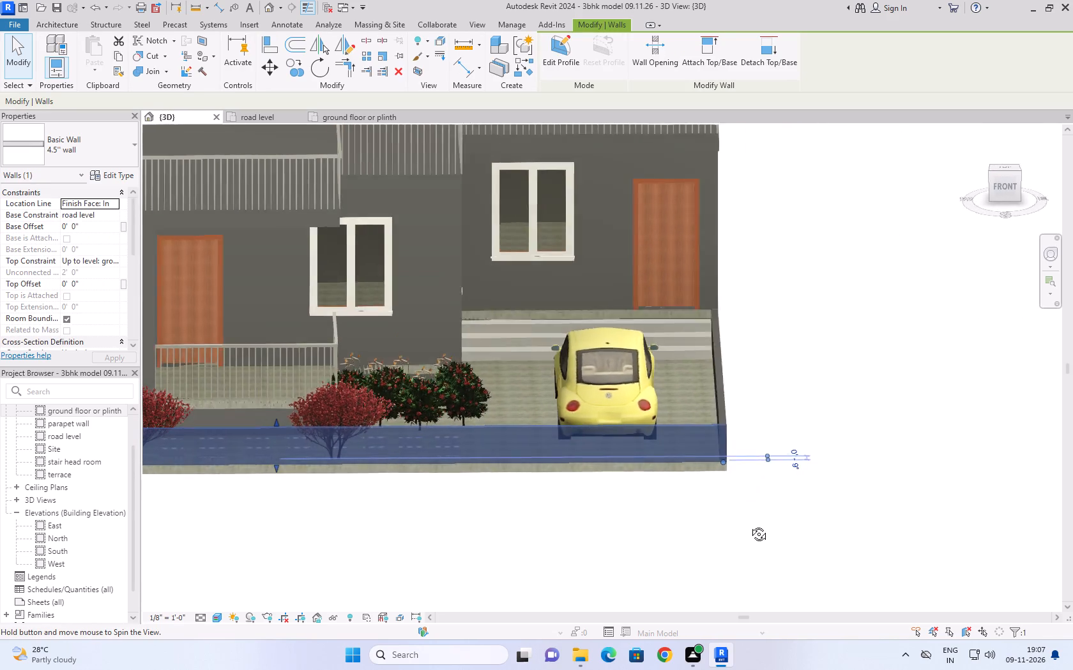
pyautogui.keyDown('shift'); pyautogui.moveTo(749, 525); pyautogui.dragTo(753, 525, button='middle'); pyautogui.keyUp('shift')
pyautogui.click(264, 121)
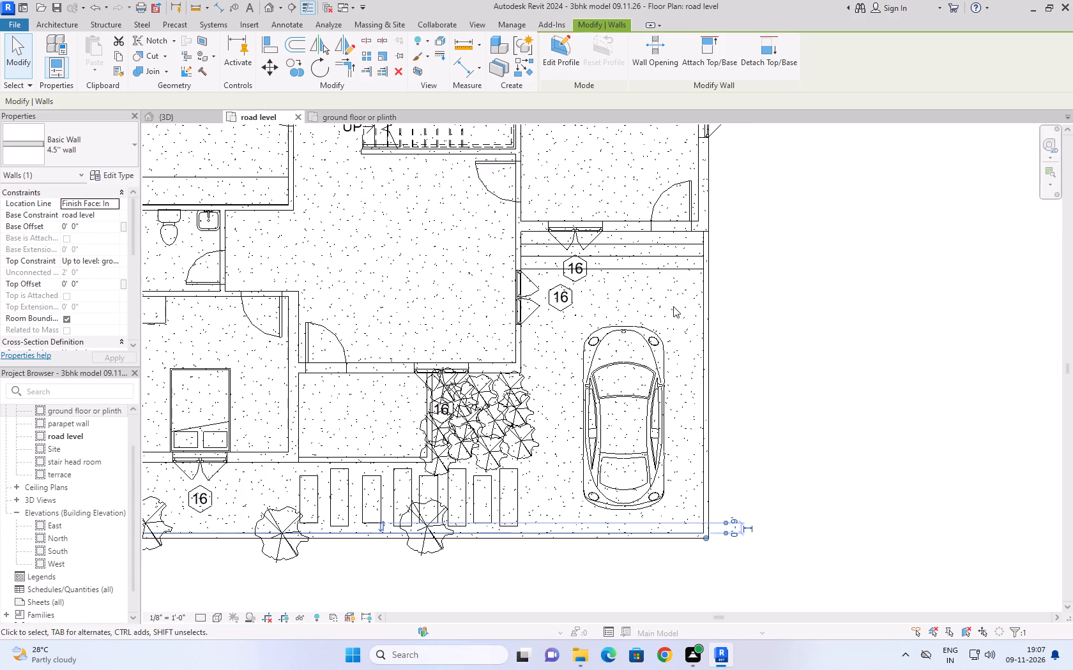
pyautogui.scroll(-3, 673, 306)
pyautogui.scroll(9, 695, 491)
pyautogui.scroll(-4, 646, 429)
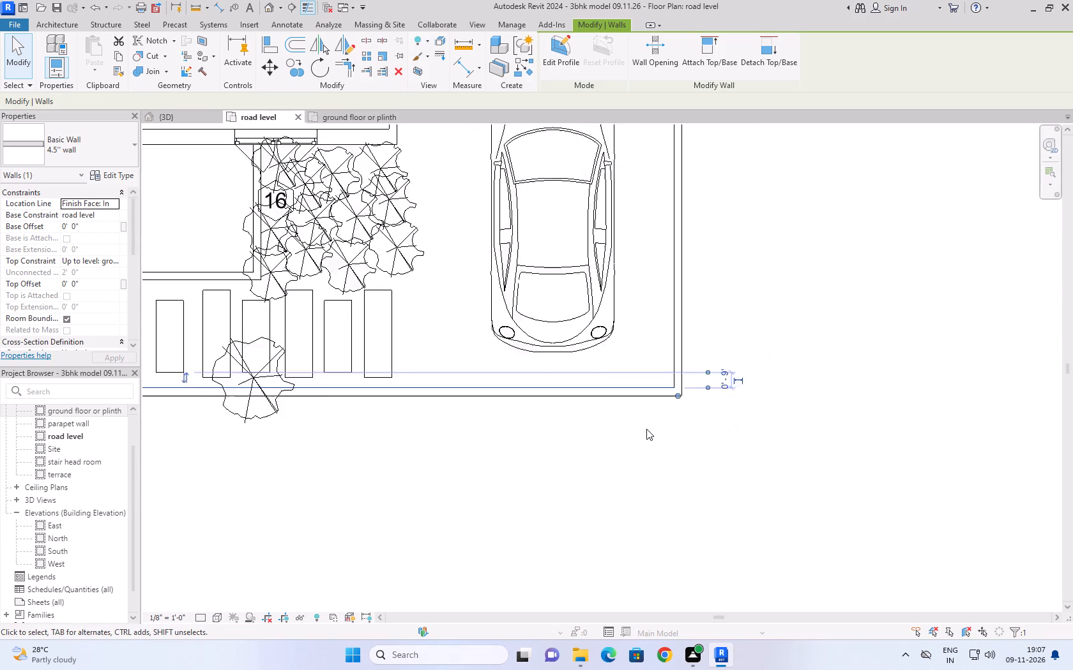
pyautogui.scroll(-1, 646, 429)
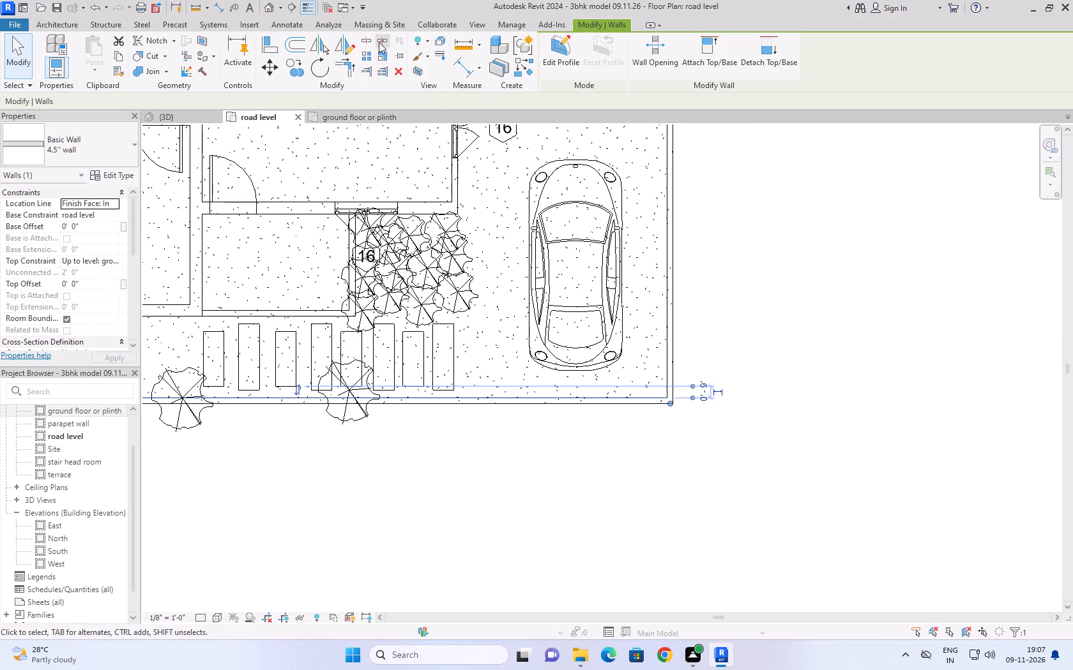
pyautogui.click(369, 41)
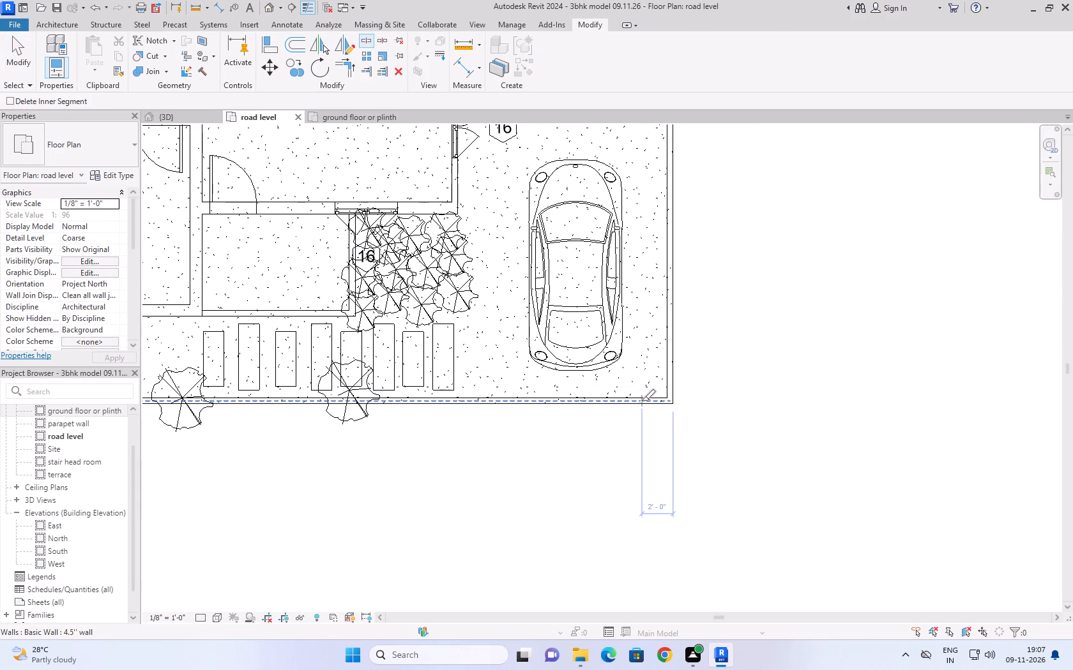
pyautogui.click(641, 401)
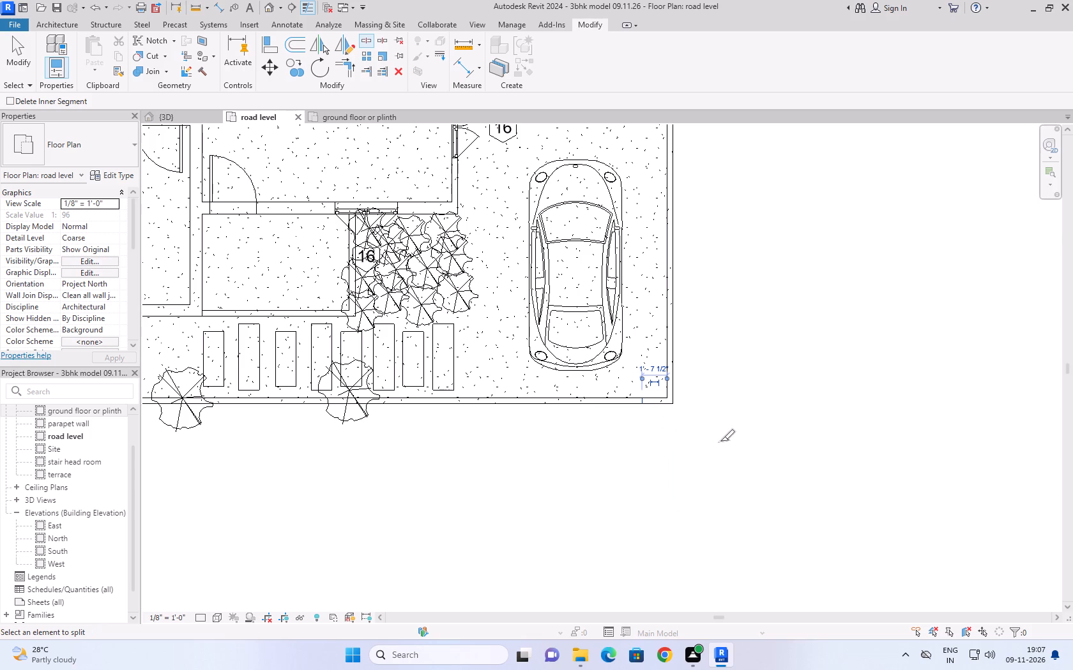
pyautogui.press('Escape')
pyautogui.press('Escape')
# Split the front compound wall again near the driveway corner, about 9 1/2" from the east compound wall.
pyautogui.scroll(2, 639, 442)
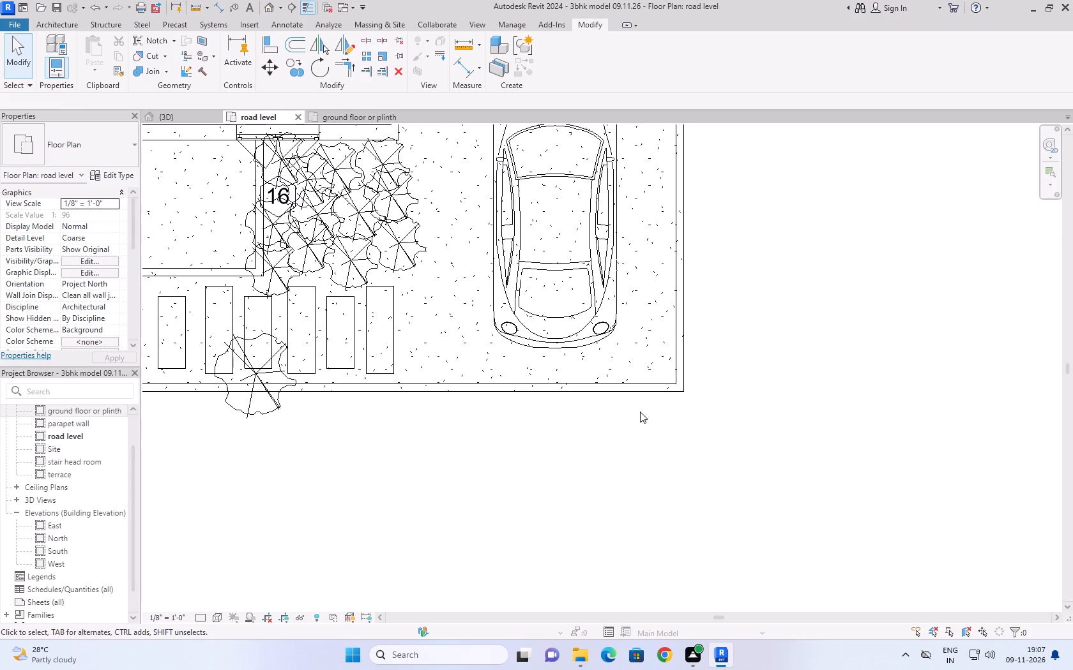
pyautogui.click(360, 43)
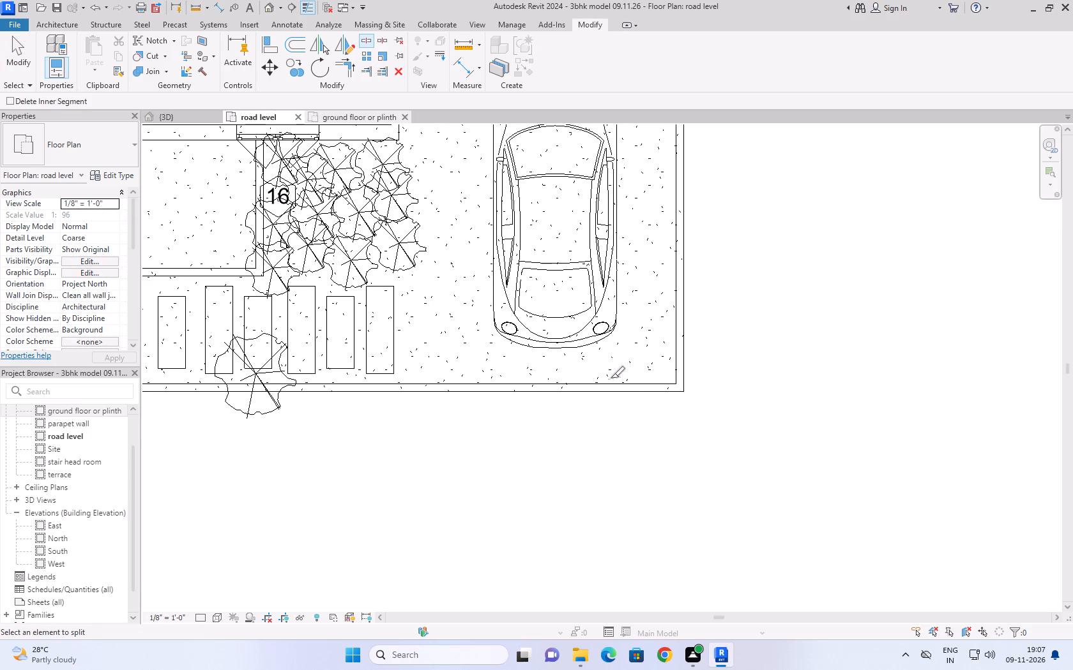
pyautogui.click(659, 385)
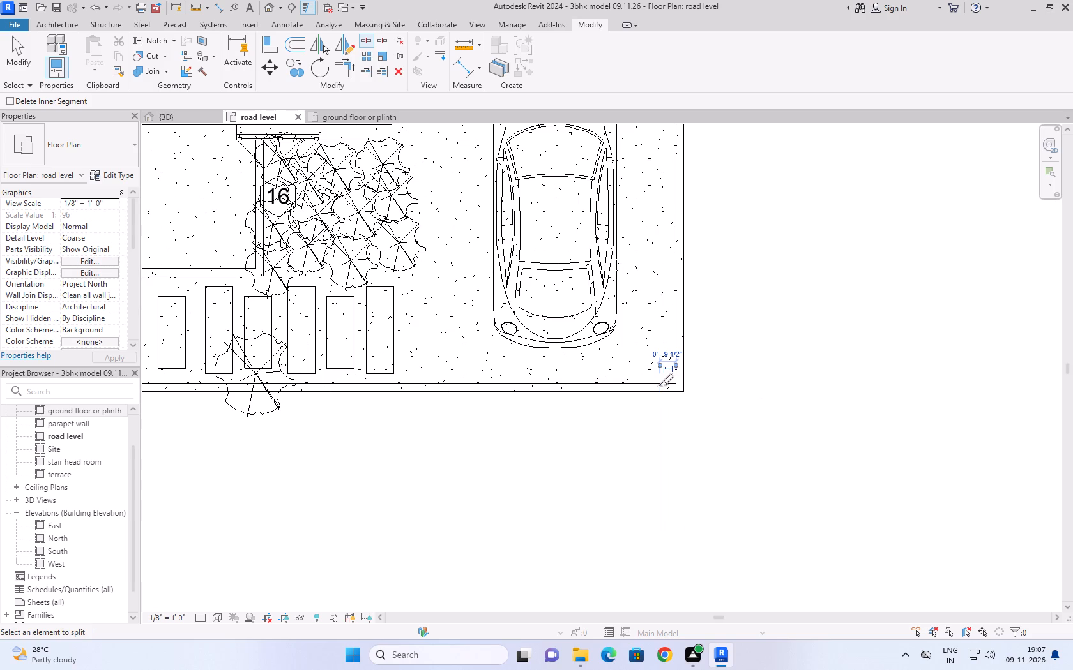
pyautogui.click(6, 71)
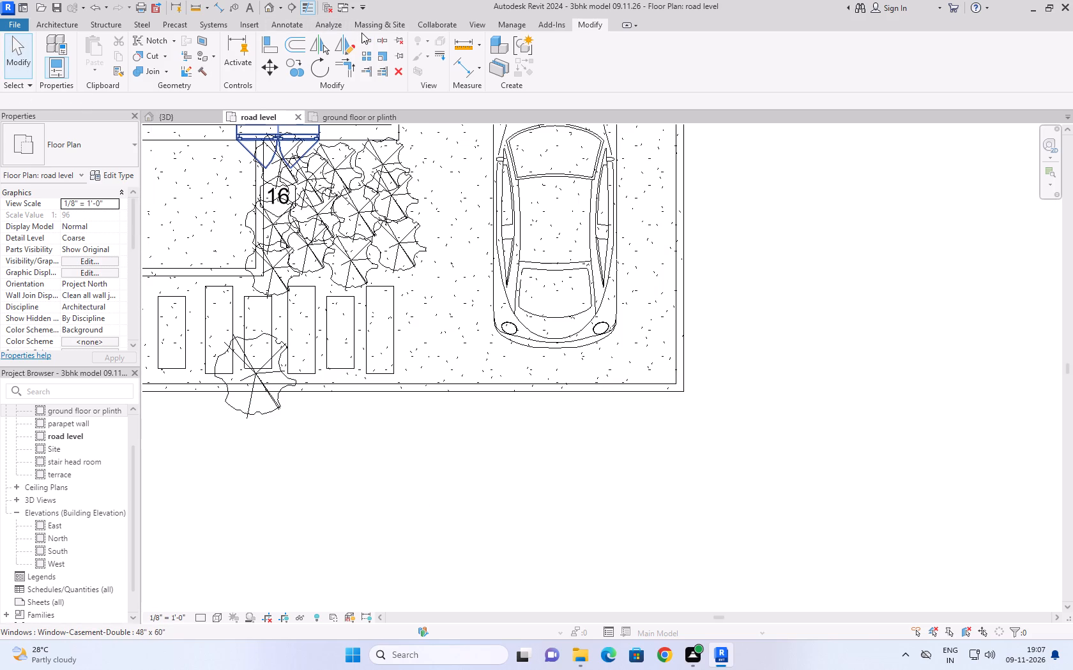
# Split the front compound wall once more, about 6 1/2" from the east compound wall, and end the Split command.
pyautogui.click(363, 39)
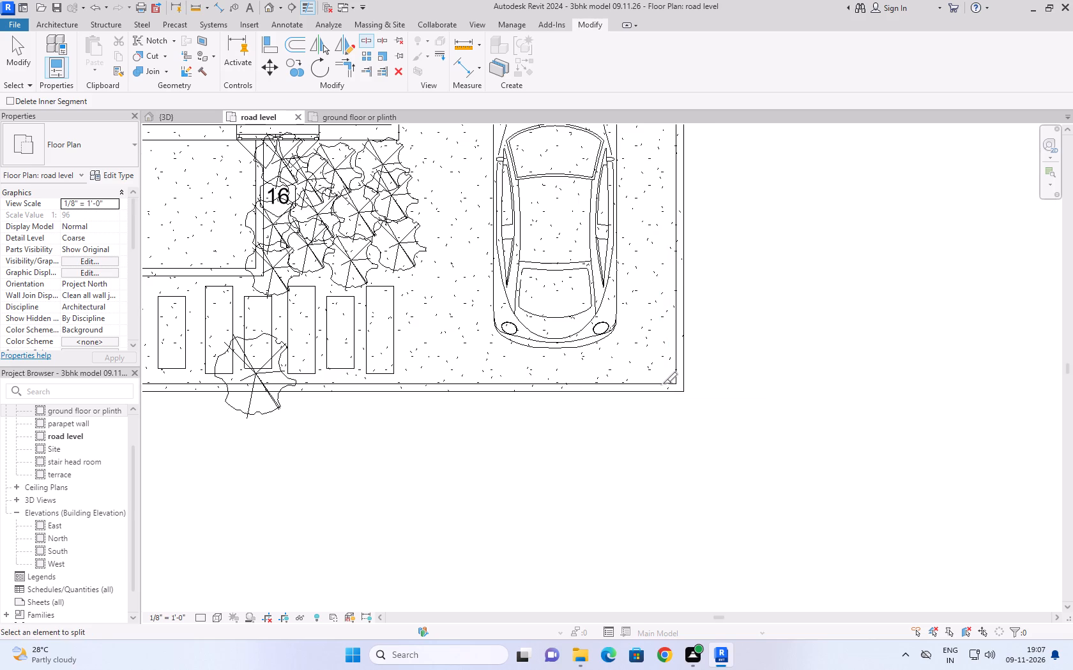
pyautogui.click(663, 383)
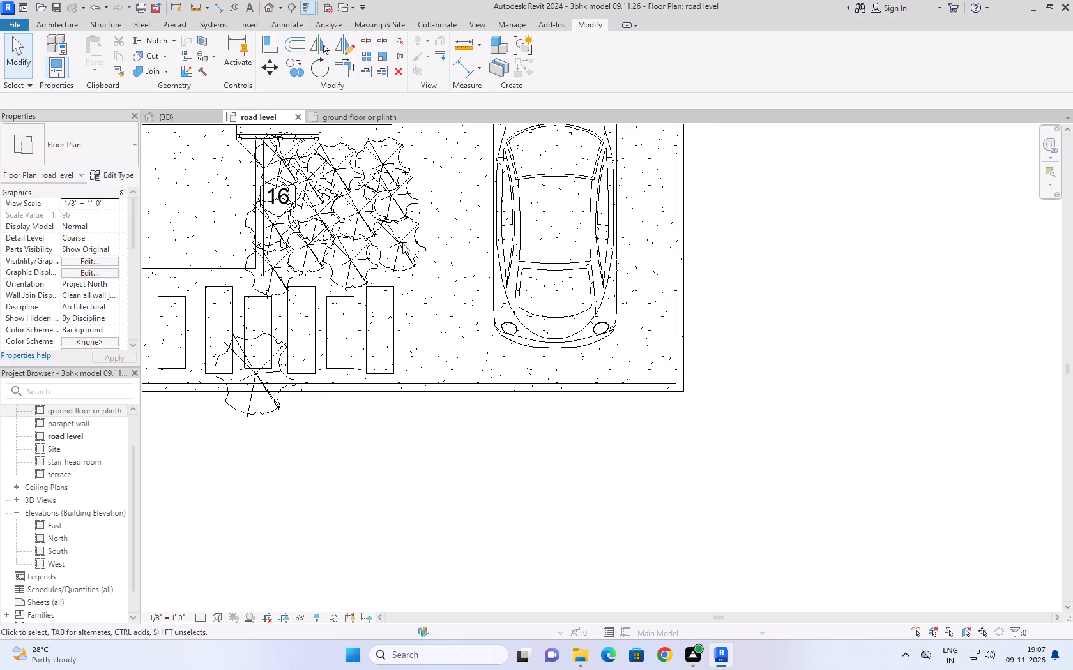
pyautogui.doubleClick(363, 40)
pyautogui.scroll(4, 673, 412)
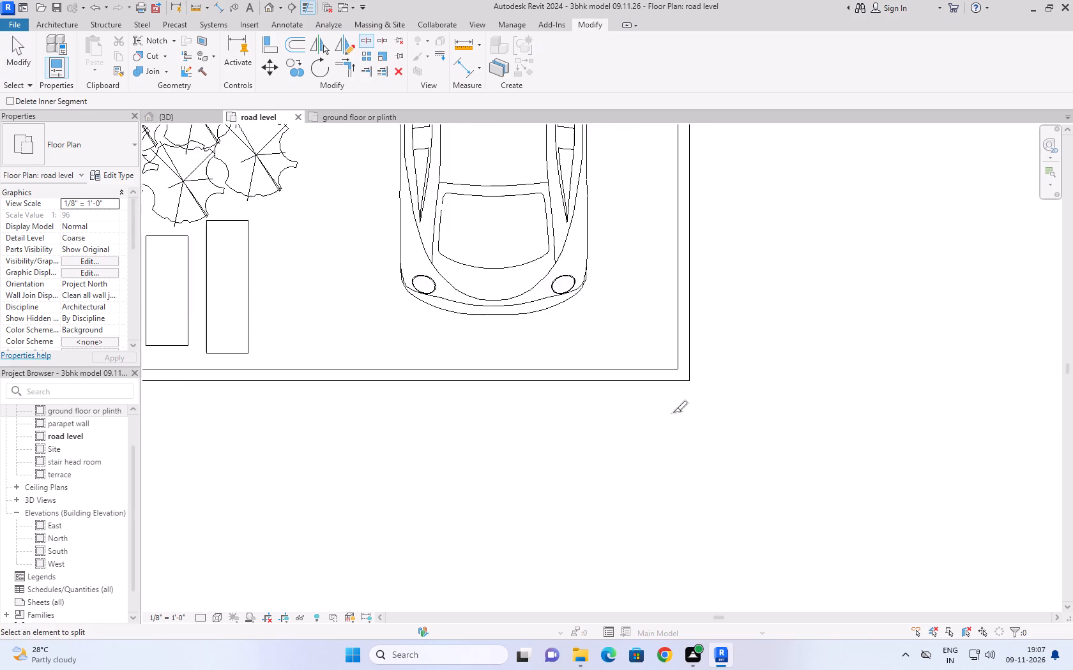
pyautogui.scroll(4, 673, 412)
pyautogui.click(650, 329)
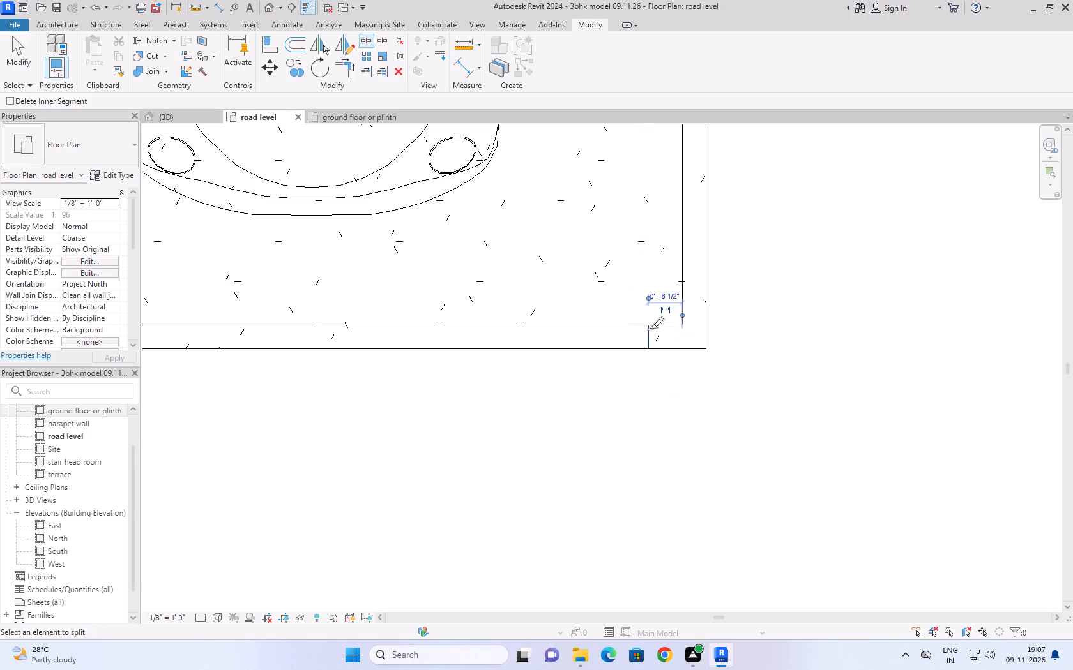
pyautogui.scroll(-9, 650, 371)
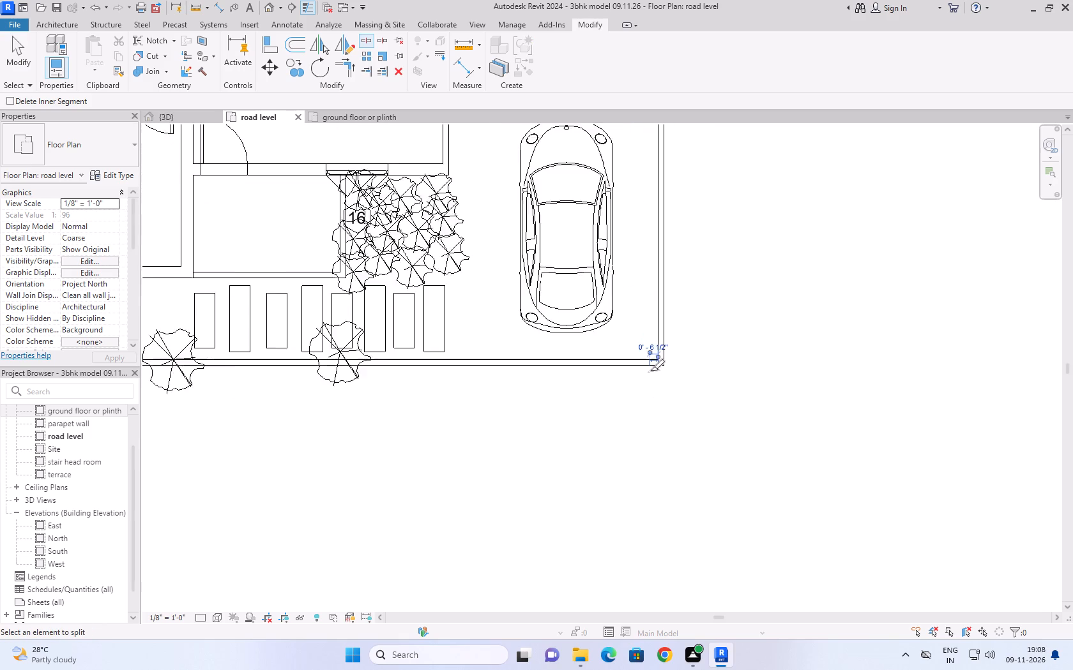
pyautogui.scroll(-6, 650, 371)
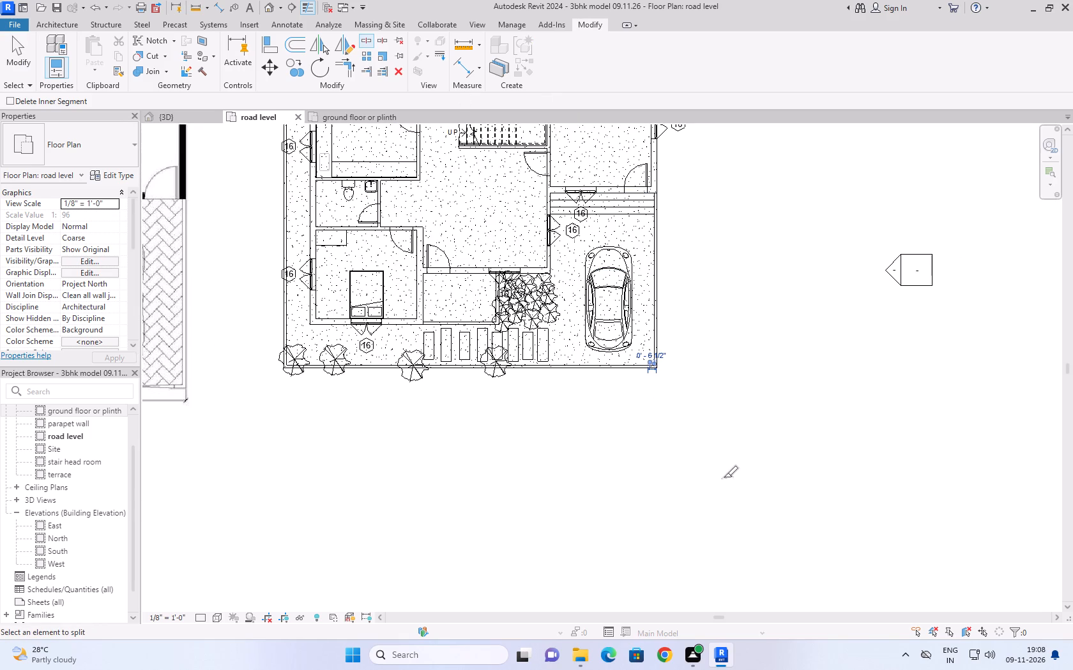
pyautogui.scroll(8, 635, 382)
pyautogui.click(7, 50)
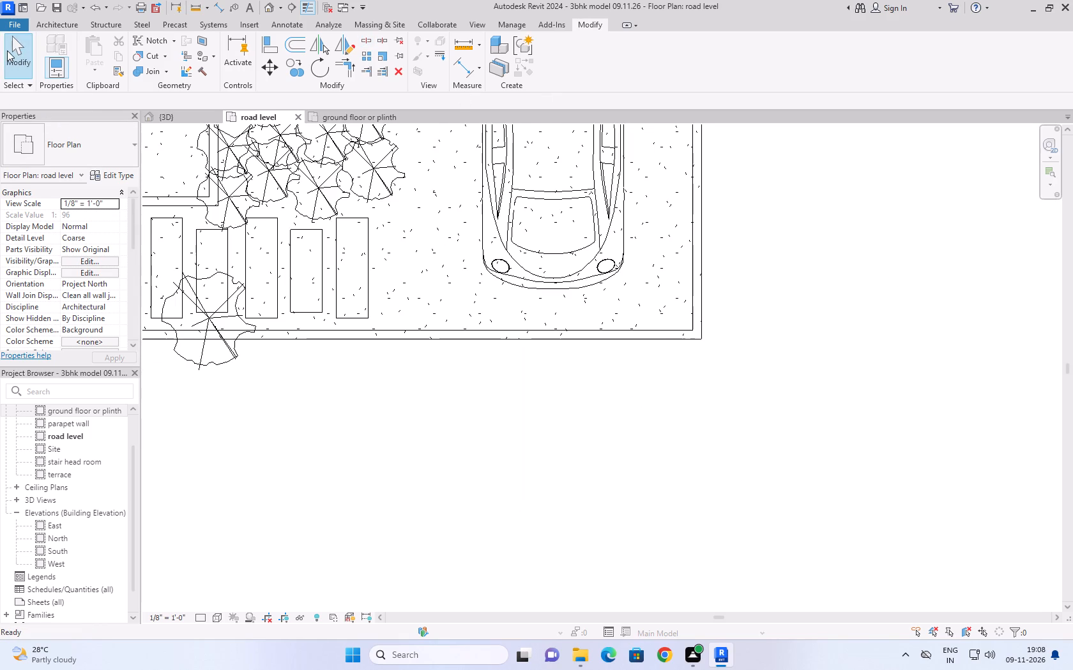
# Delete the two short split pieces of the front compound wall near the driveway's east corner.
pyautogui.click(596, 336)
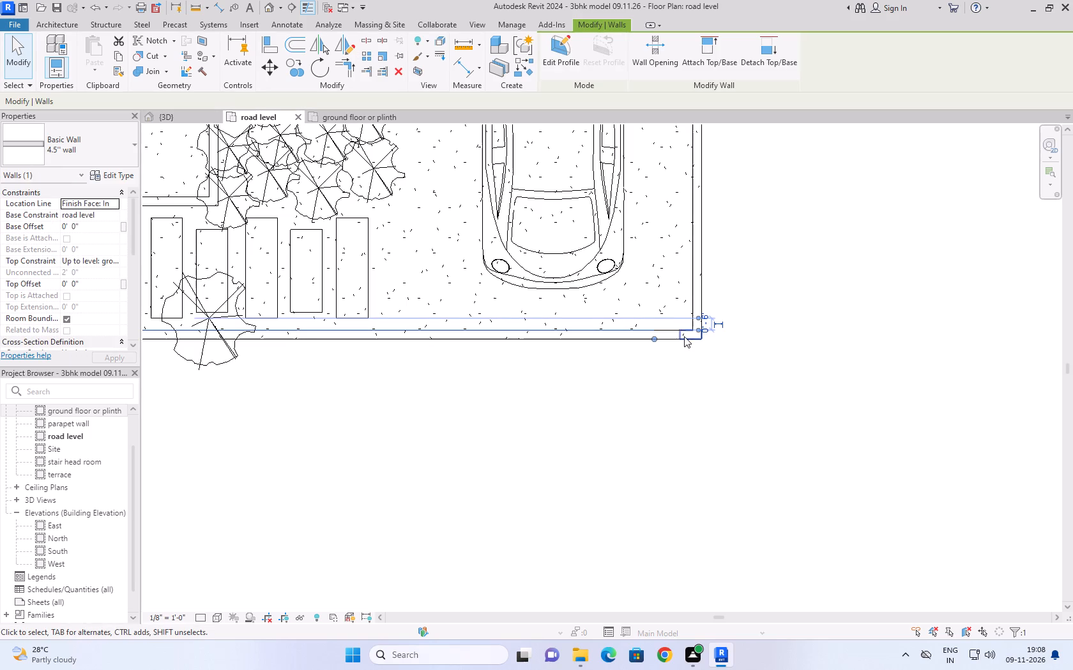
pyautogui.click(673, 334)
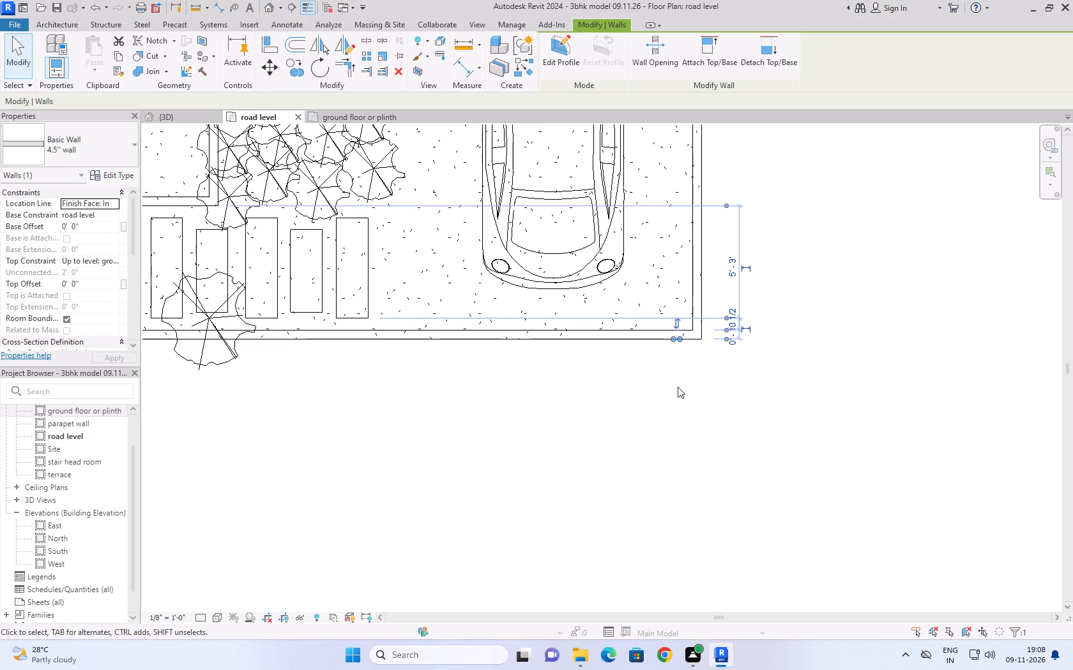
pyautogui.press('Delete')
pyautogui.click(666, 337)
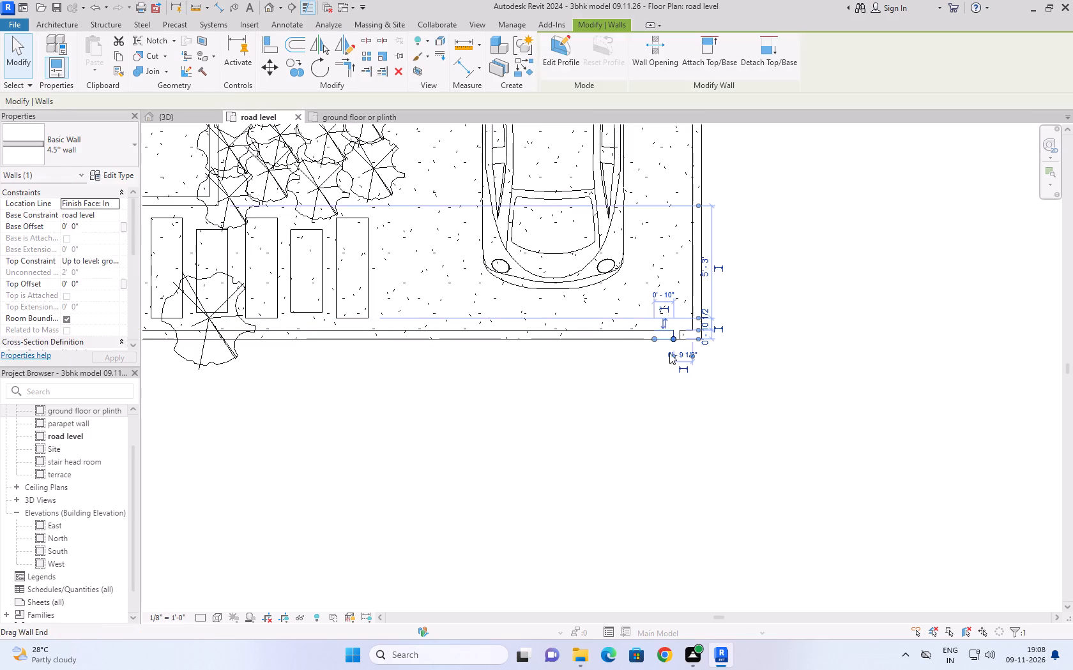
pyautogui.press('Delete')
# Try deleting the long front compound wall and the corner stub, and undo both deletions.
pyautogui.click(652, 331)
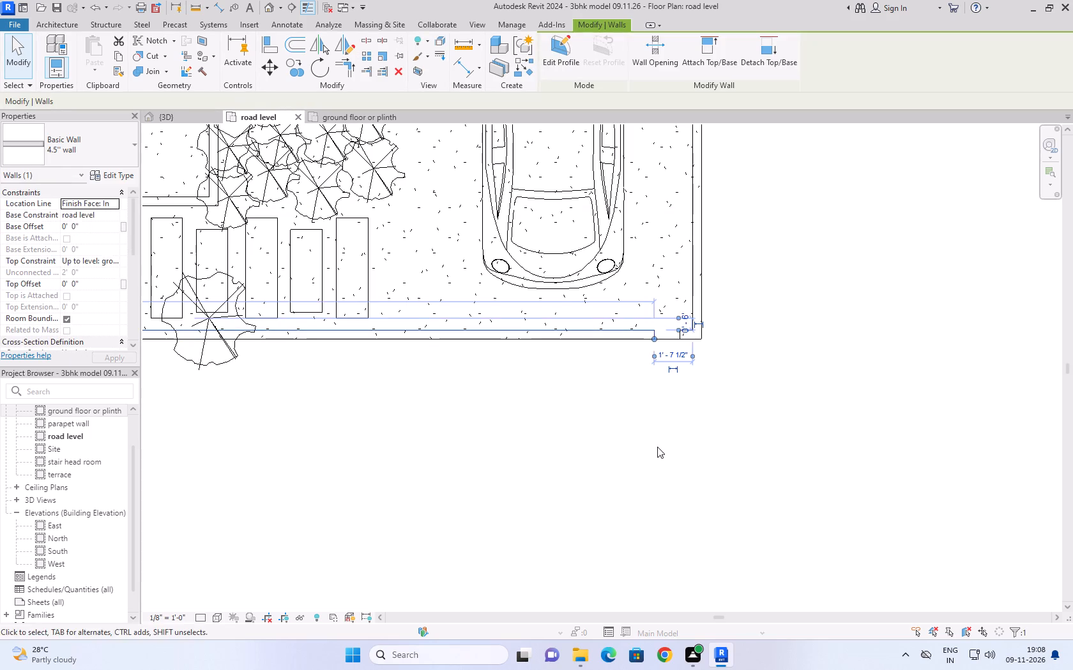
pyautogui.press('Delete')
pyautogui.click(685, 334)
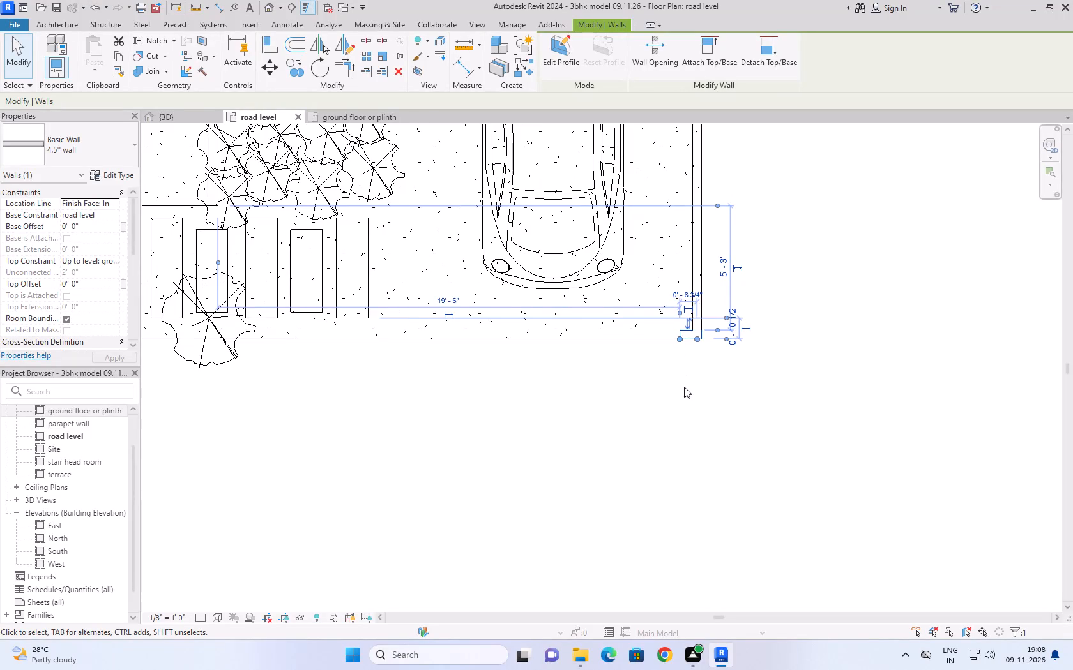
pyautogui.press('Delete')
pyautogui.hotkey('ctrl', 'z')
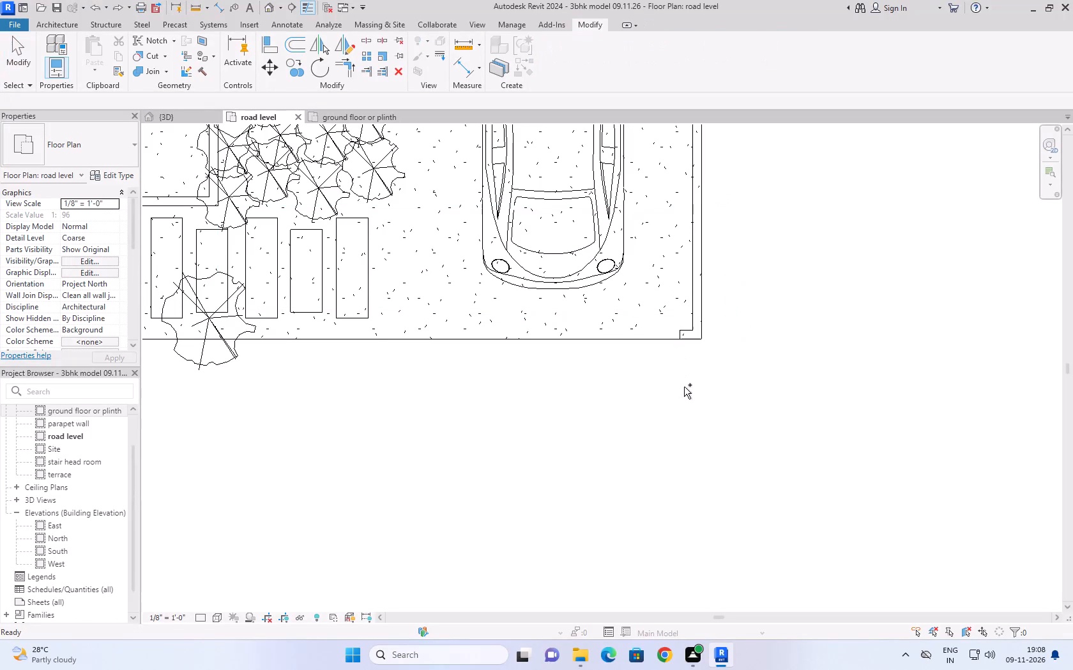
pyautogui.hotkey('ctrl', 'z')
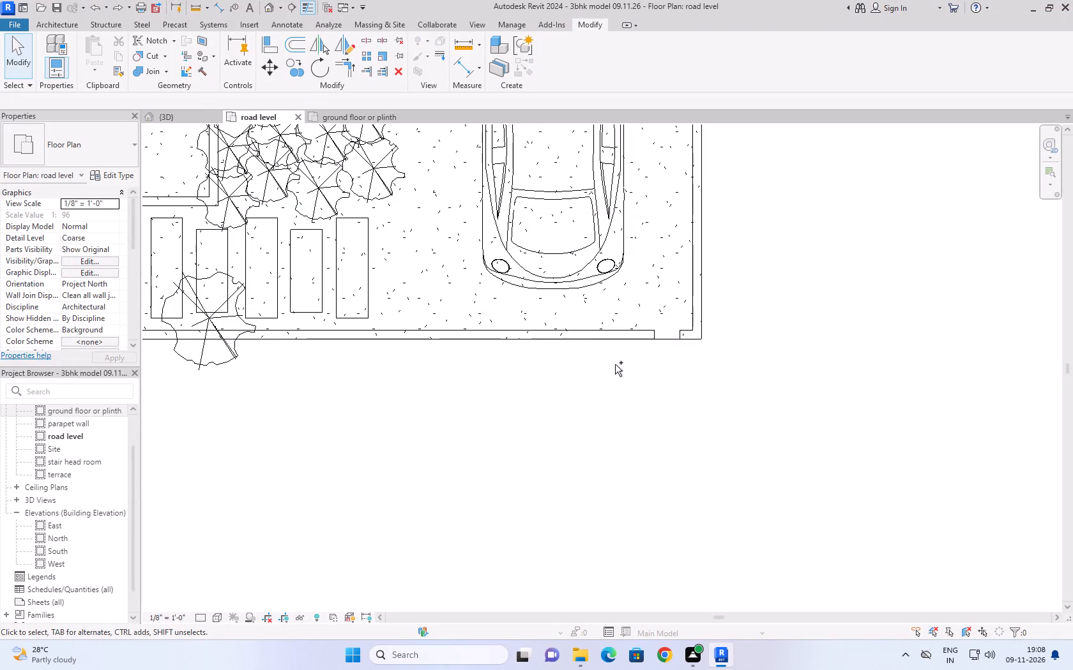
# Shorten the long front compound wall westward past the car, ending about 13'-1 3/4" from the east compound wall.
pyautogui.click(639, 385)
pyautogui.click(635, 340)
pyautogui.scroll(-7, 702, 377)
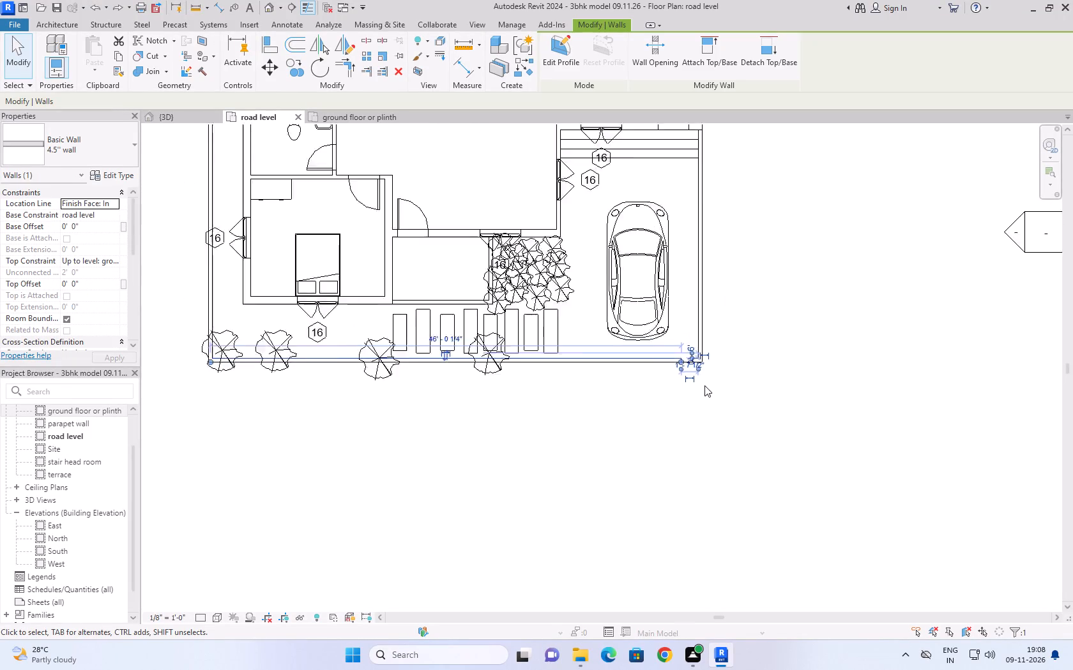
pyautogui.scroll(-2, 704, 385)
pyautogui.scroll(6, 688, 375)
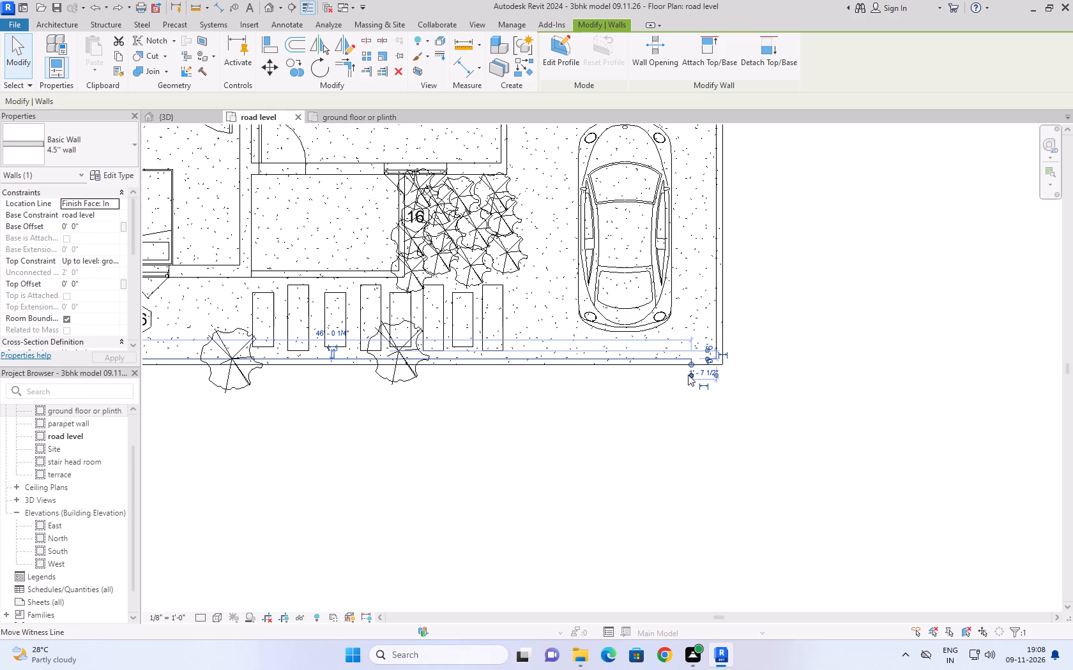
pyautogui.moveTo(689, 365); pyautogui.dragTo(517, 364)
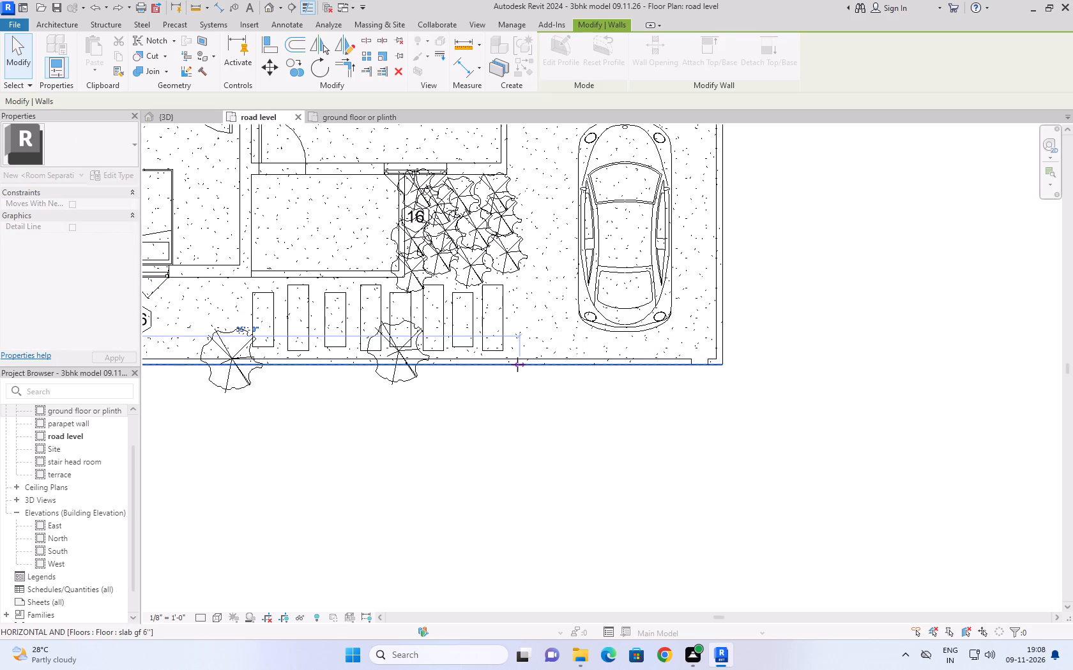
pyautogui.moveTo(517, 364); pyautogui.dragTo(515, 364)
pyautogui.click(538, 419)
pyautogui.scroll(-1, 538, 419)
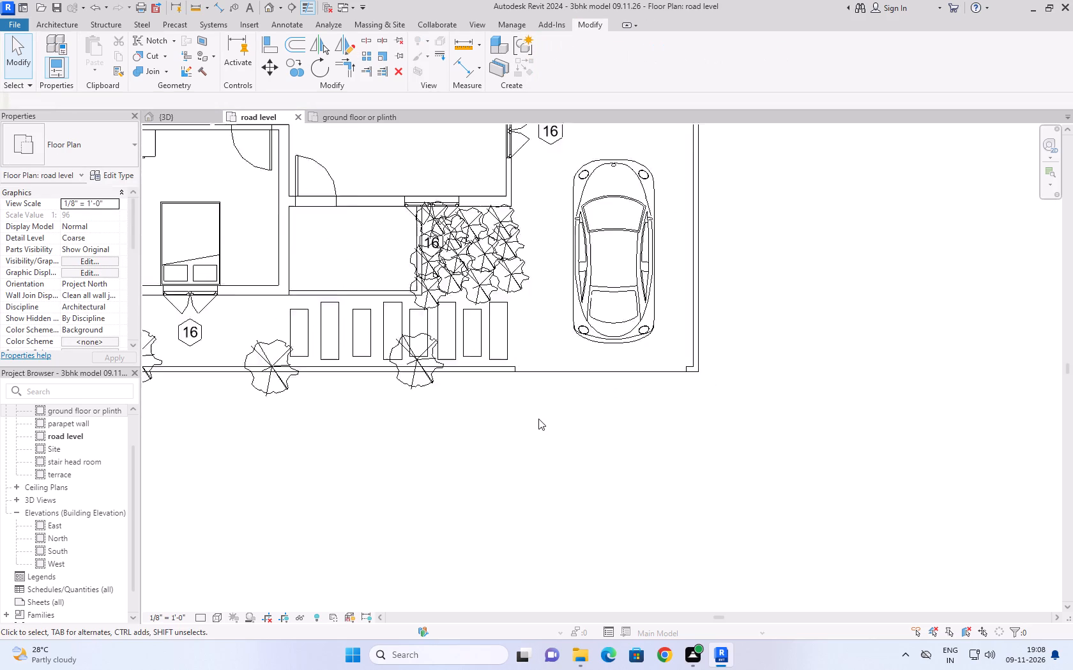
pyautogui.scroll(-2, 538, 419)
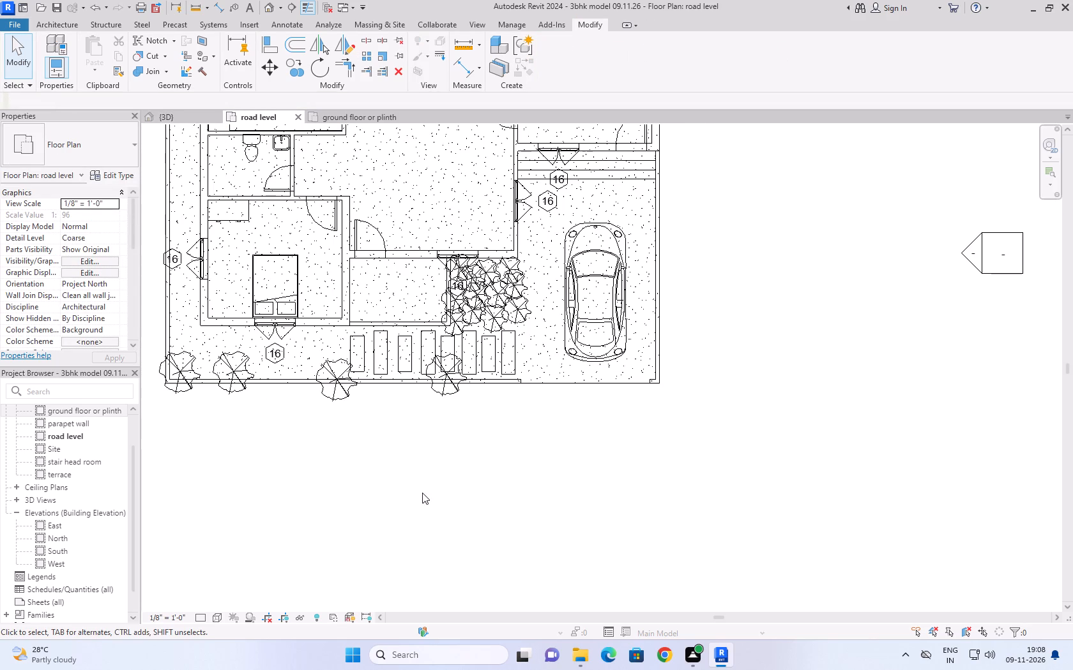
pyautogui.click(422, 493)
# Set the long front compound wall's top constraint to Unconnected with a height of 4'.
pyautogui.click(397, 383)
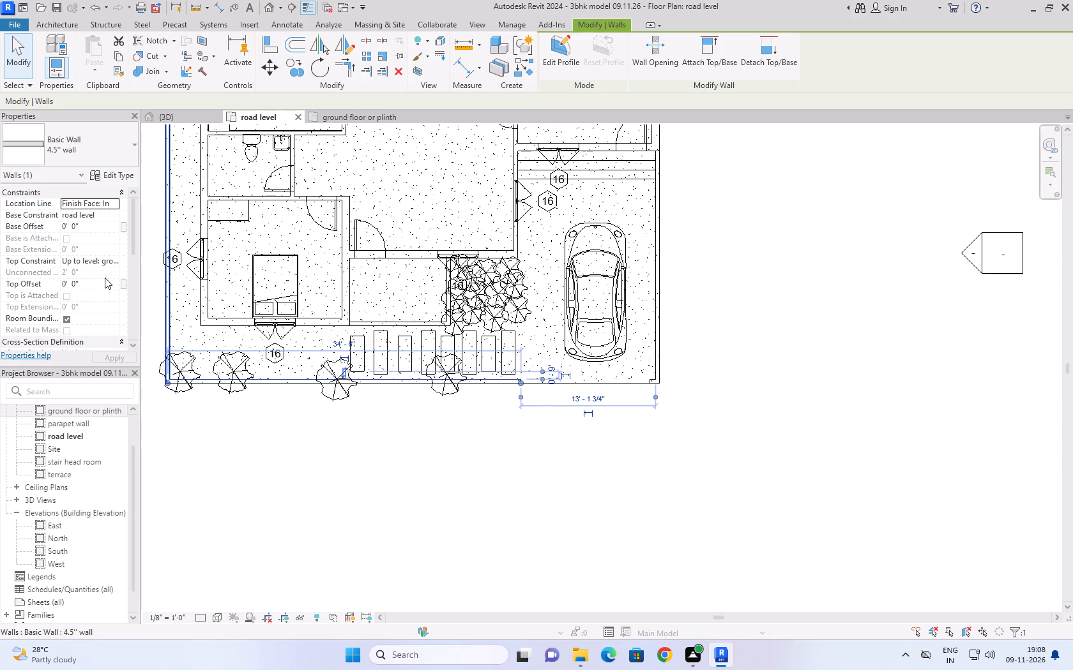
pyautogui.click(121, 262)
pyautogui.click(112, 260)
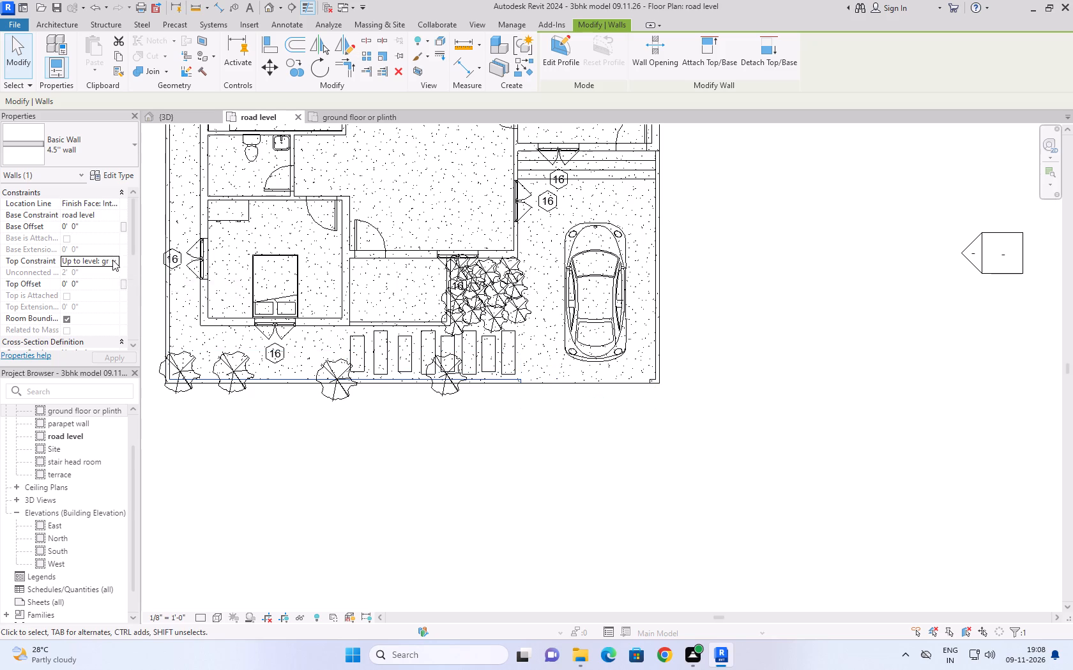
pyautogui.click(108, 271)
pyautogui.click(107, 271)
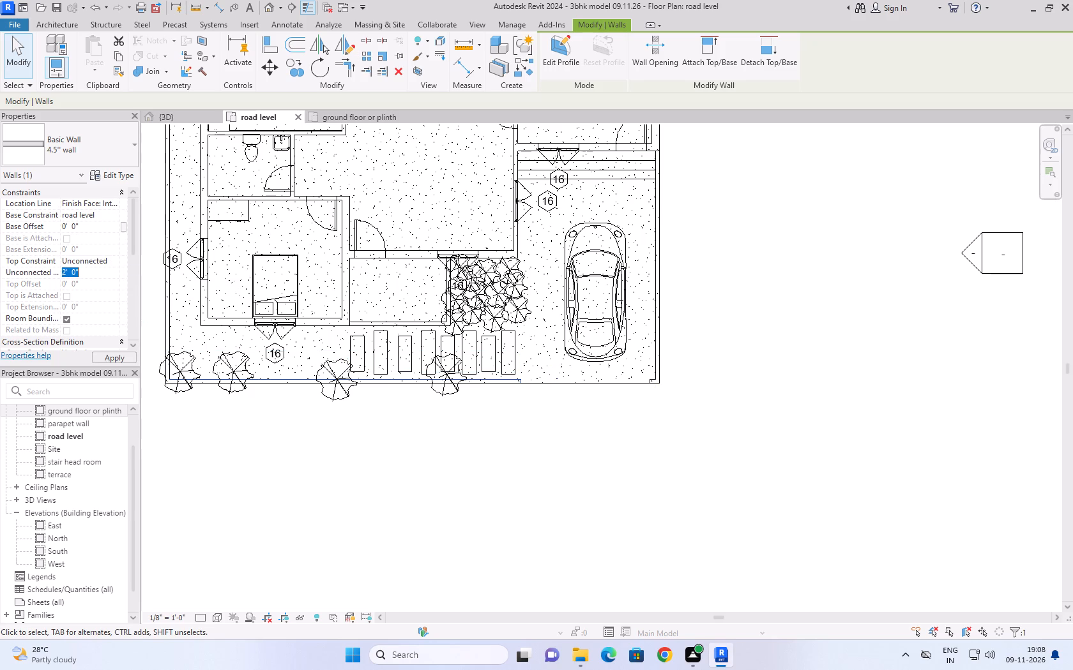
pyautogui.write("4'")
pyautogui.click(453, 473)
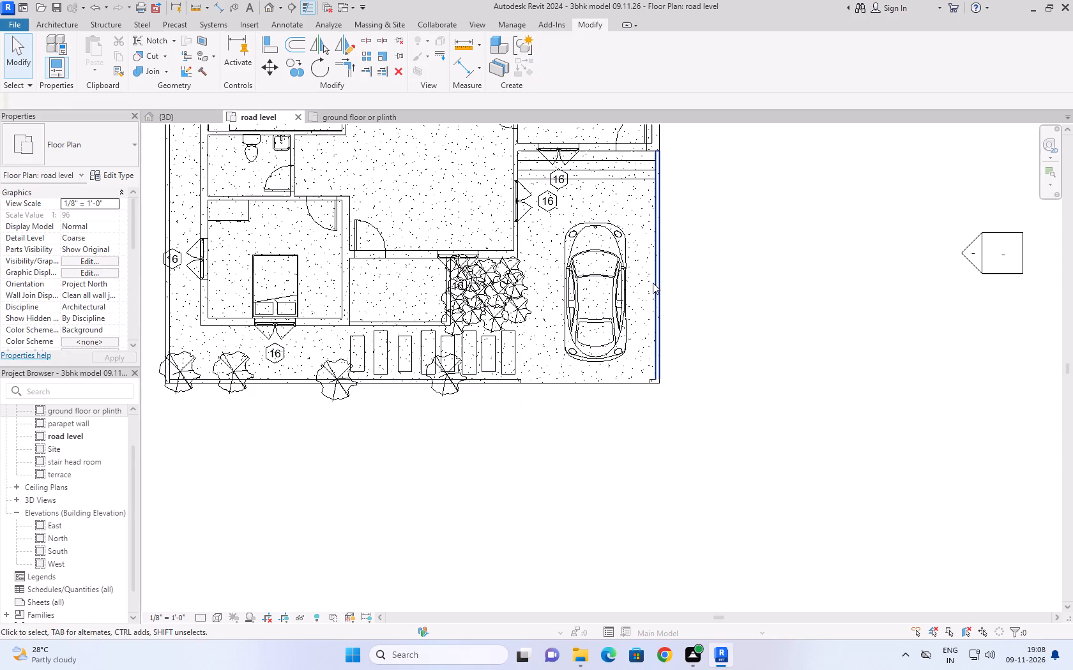
# Set the east compound wall beside the car to an Unconnected top constraint and a height of 4'.
pyautogui.click(653, 283)
pyautogui.click(113, 258)
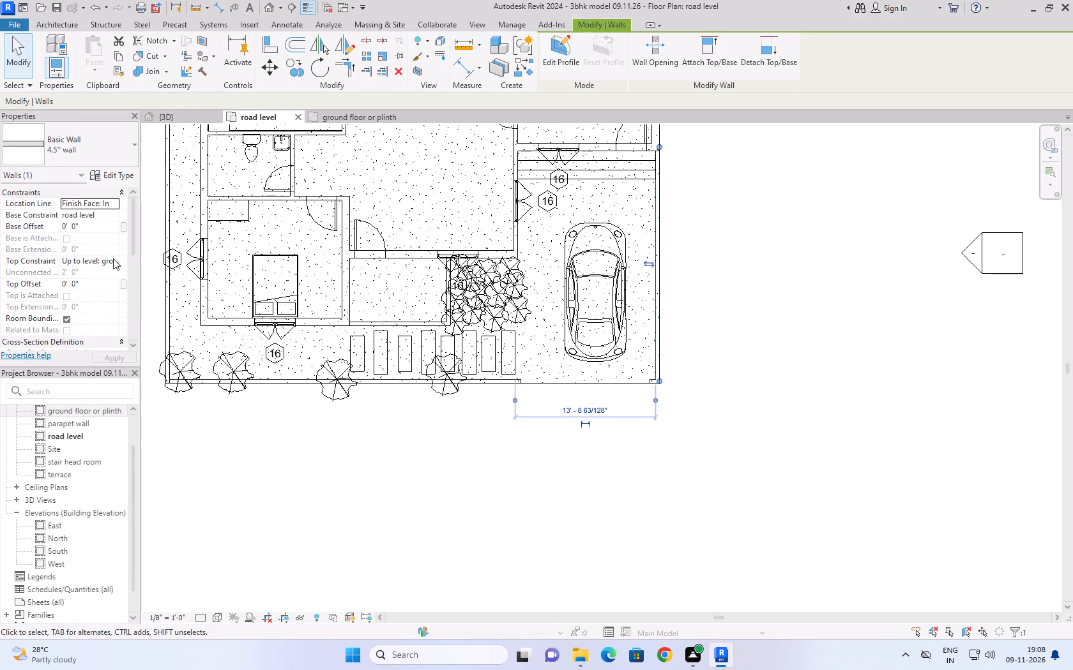
pyautogui.click(115, 274)
pyautogui.click(107, 272)
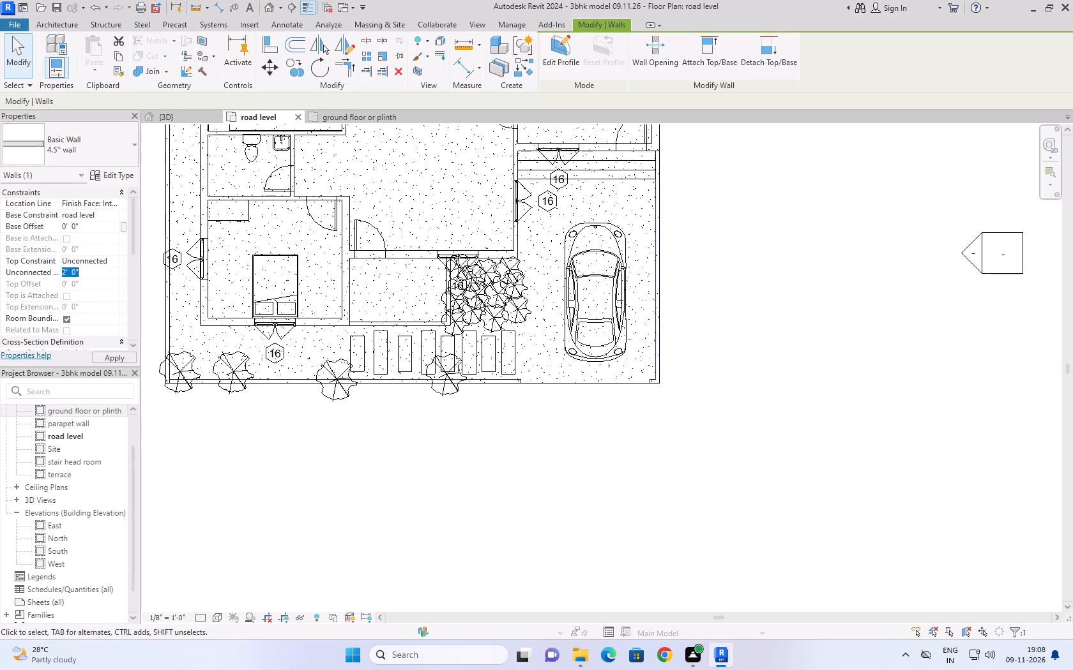
pyautogui.write("4'")
pyautogui.click(296, 487)
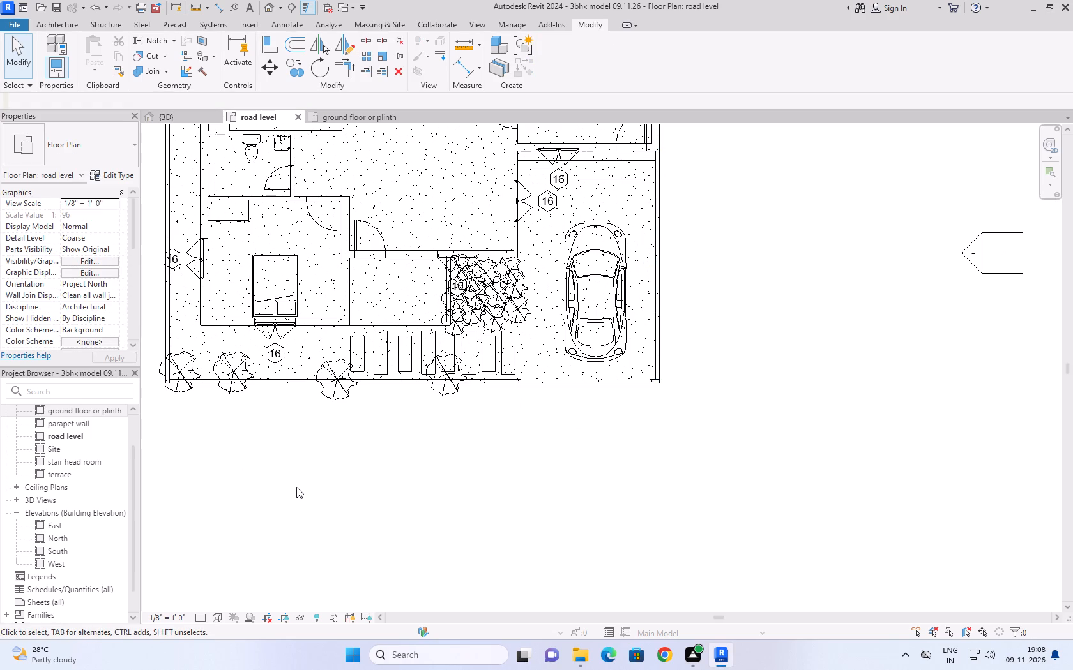
# Set the west compound wall's top constraint to Unconnected with a height of 4'.
pyautogui.scroll(-4, 465, 449)
pyautogui.scroll(-2, 571, 560)
pyautogui.click(471, 569)
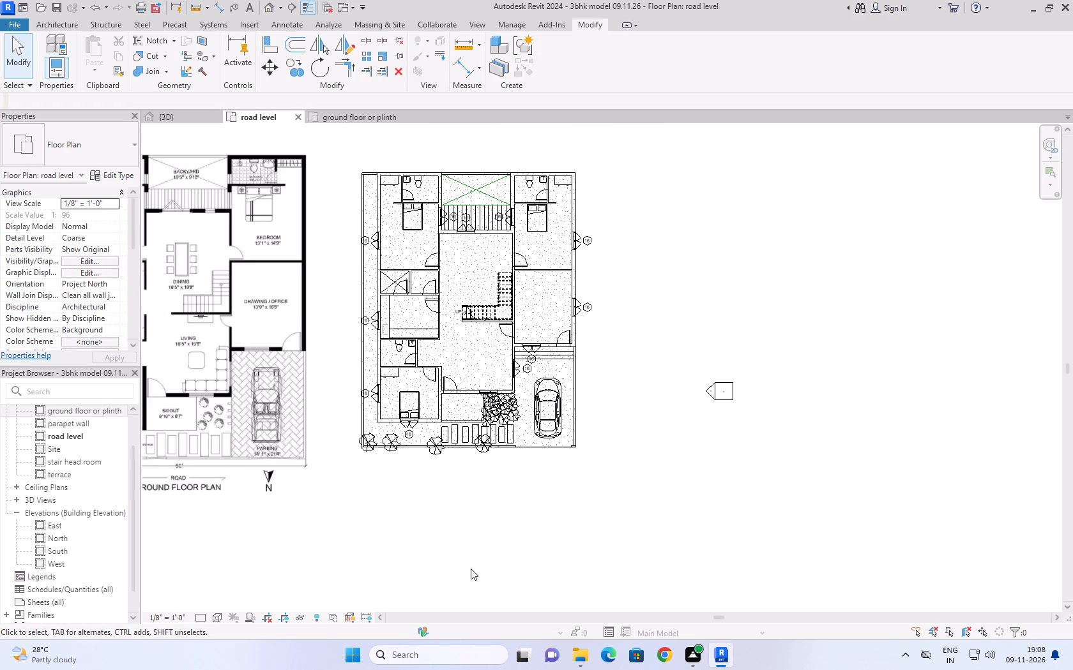
pyautogui.click(361, 370)
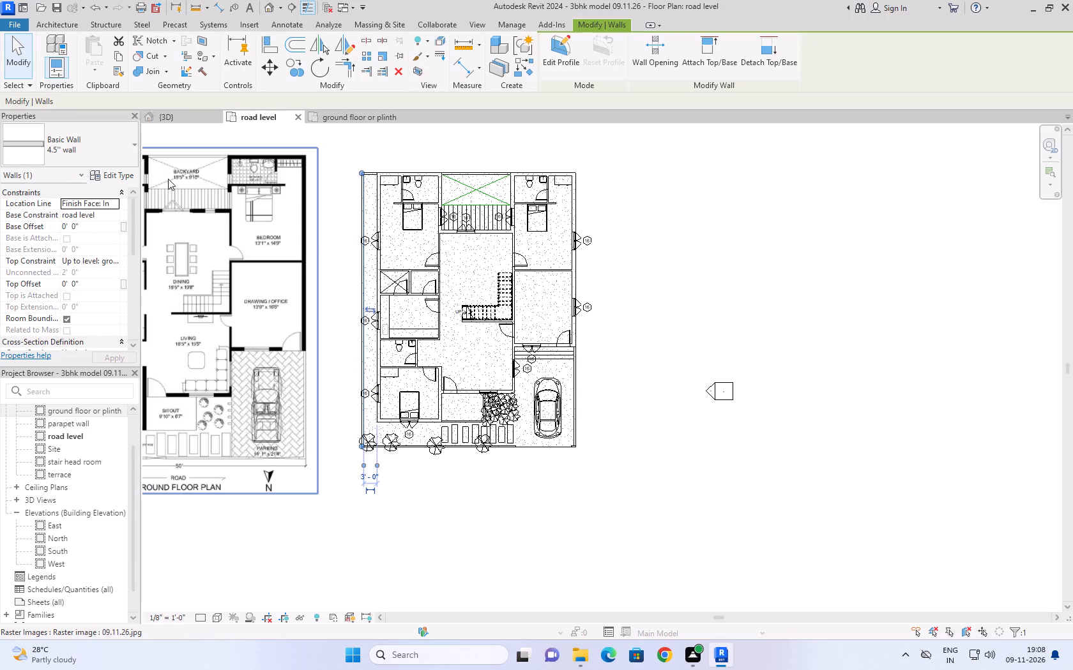
pyautogui.click(117, 260)
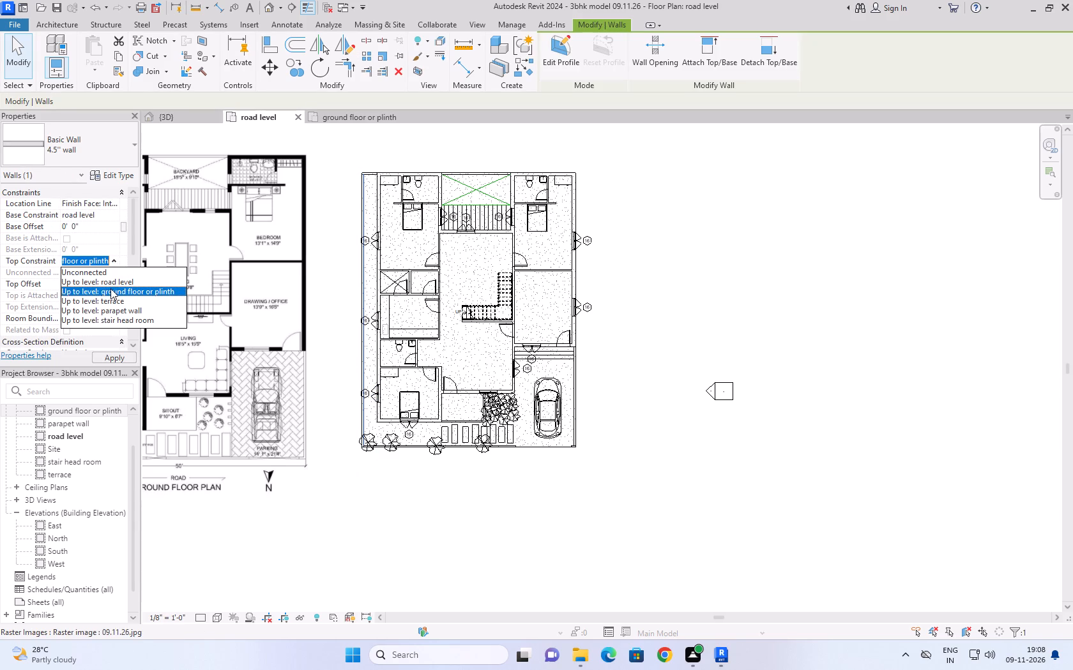
pyautogui.click(102, 271)
pyautogui.click(102, 271)
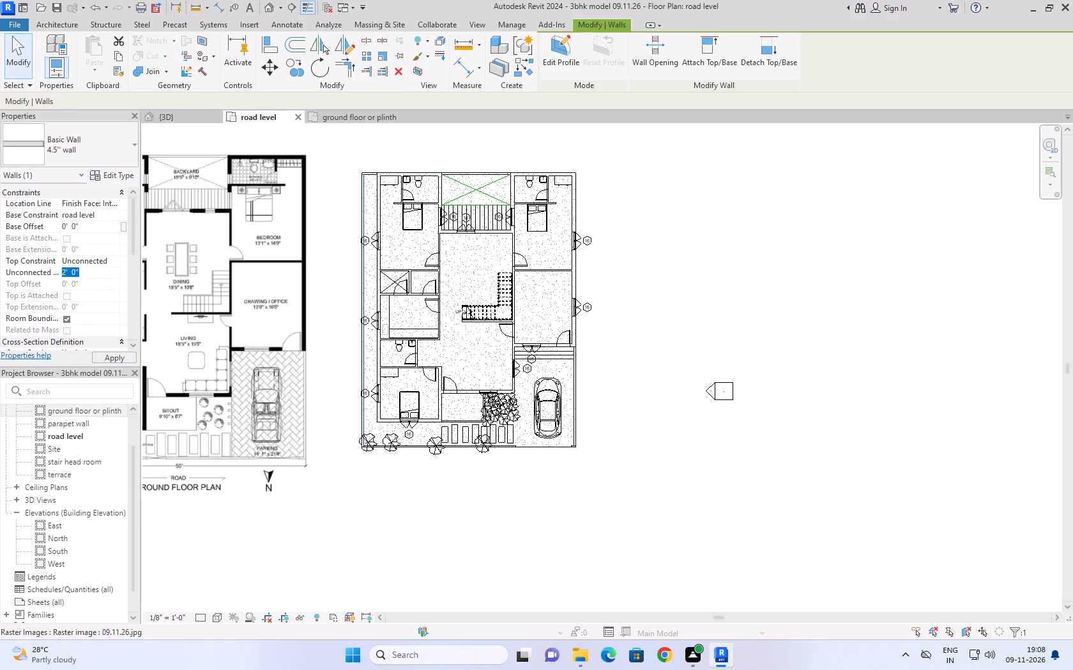
pyautogui.write("4'")
pyautogui.click(422, 504)
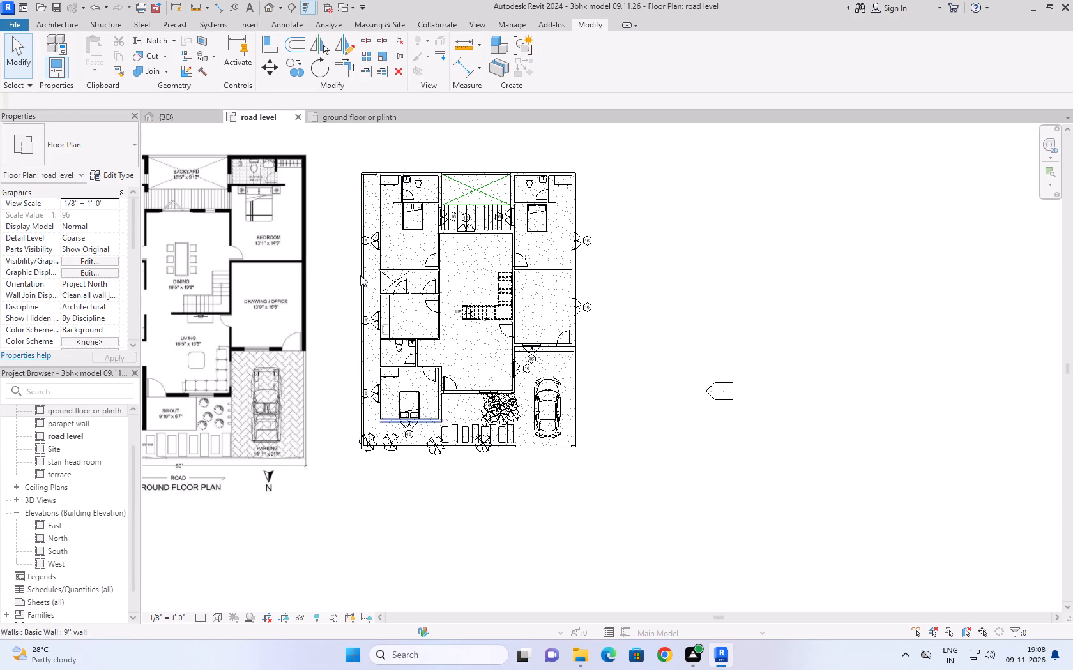
# Set the short rear wall joining the west compound wall to the house to an Unconnected top constraint and 4' height.
pyautogui.click(369, 171)
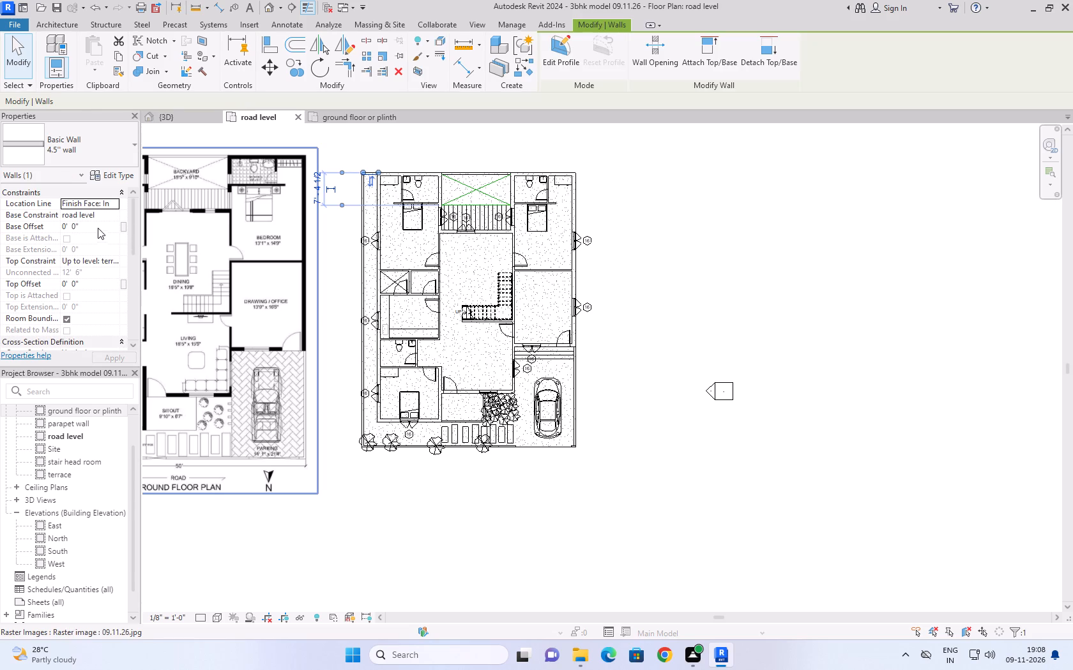
pyautogui.click(110, 261)
pyautogui.click(109, 272)
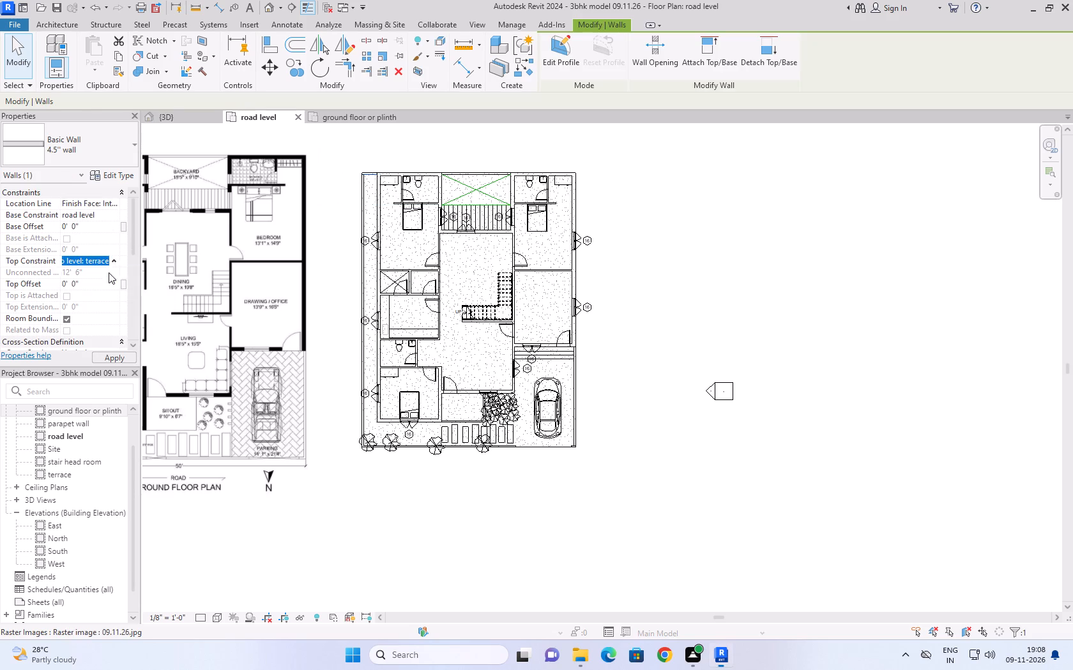
pyautogui.click(106, 272)
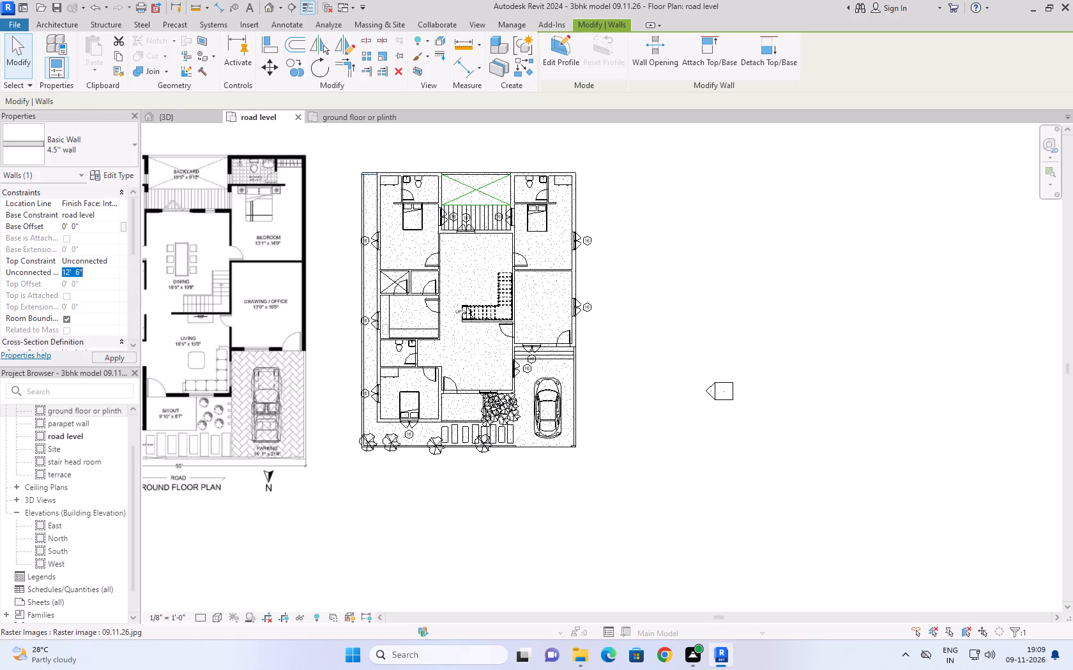
pyautogui.write("4'")
pyautogui.click(399, 493)
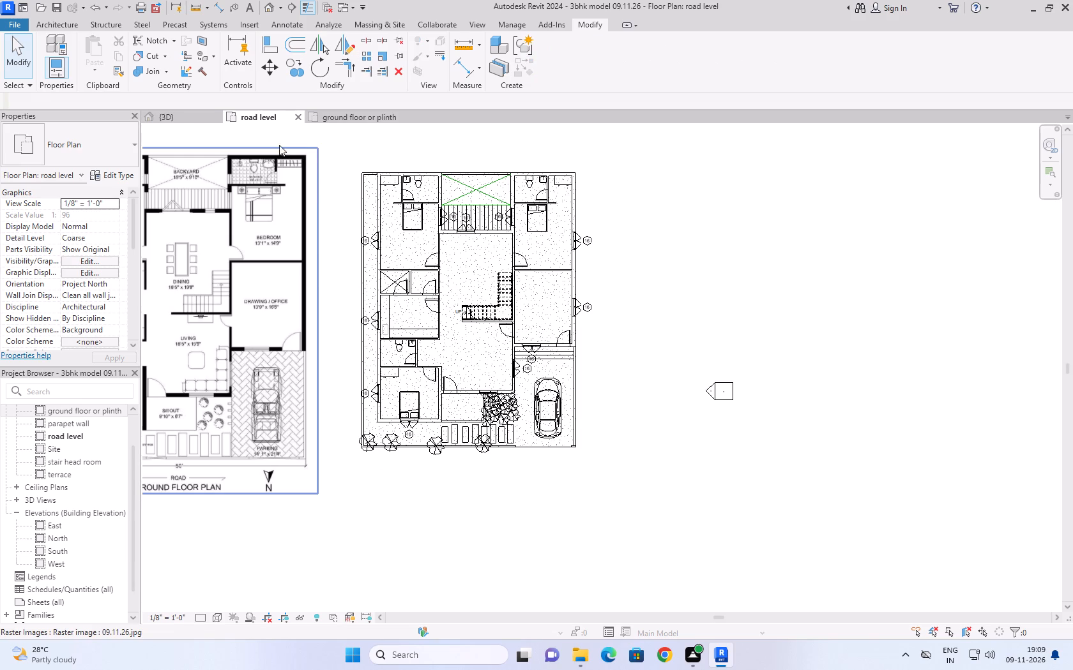
# Examine the compound walls and the driveway opening in 3D from the front, back and side.
pyautogui.click(187, 118)
pyautogui.scroll(-7, 433, 431)
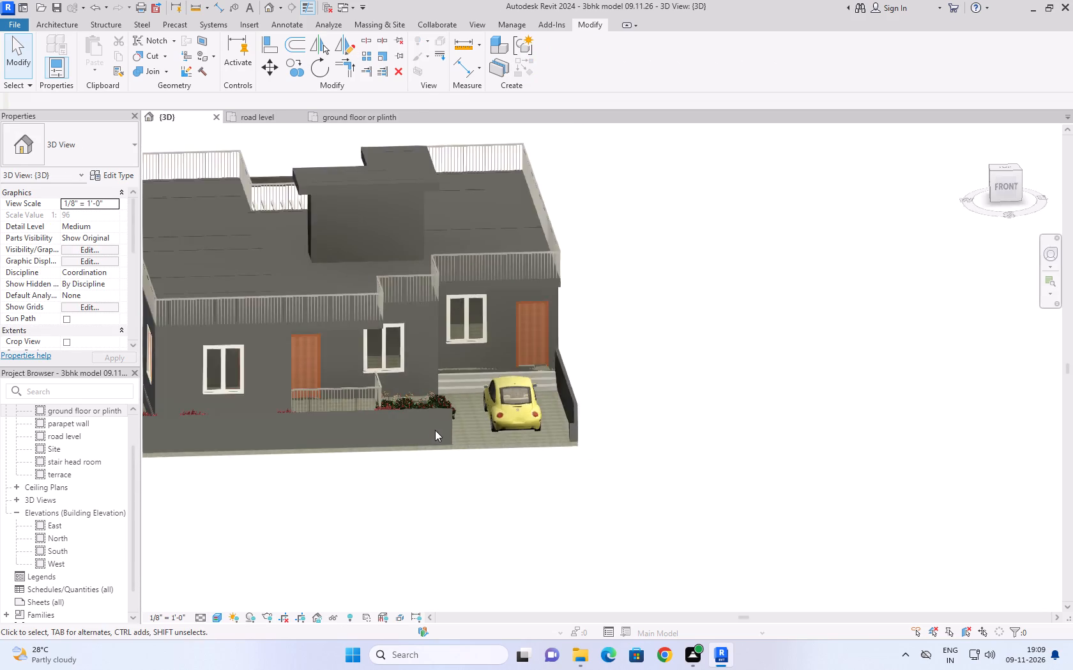
pyautogui.scroll(-2, 435, 430)
pyautogui.keyDown('shift'); pyautogui.moveTo(299, 504); pyautogui.dragTo(335, 503, button='middle'); pyautogui.keyUp('shift')
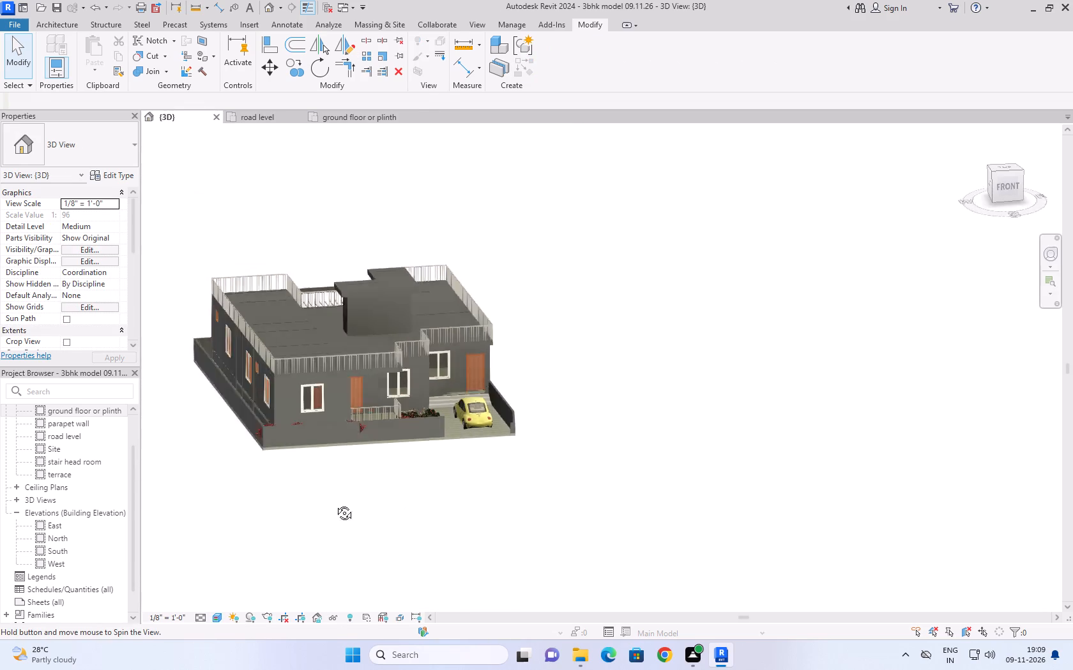
pyautogui.keyDown('shift'); pyautogui.moveTo(335, 503); pyautogui.dragTo(761, 445, button='middle'); pyautogui.keyUp('shift')
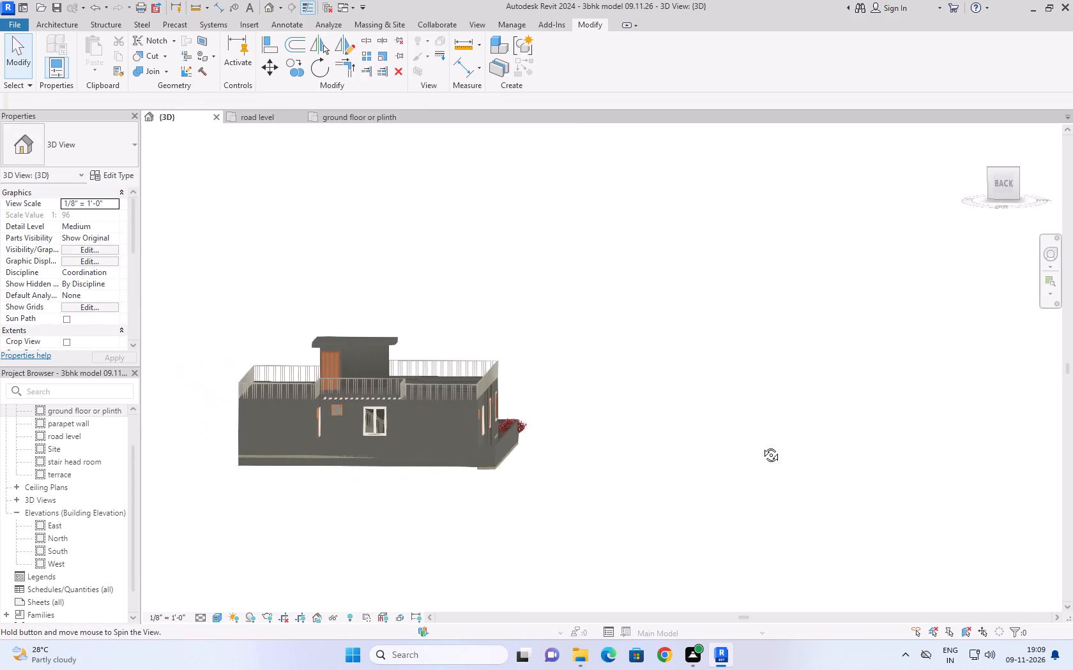
pyautogui.keyDown('shift'); pyautogui.moveTo(761, 445); pyautogui.dragTo(194, 534, button='middle'); pyautogui.keyUp('shift')
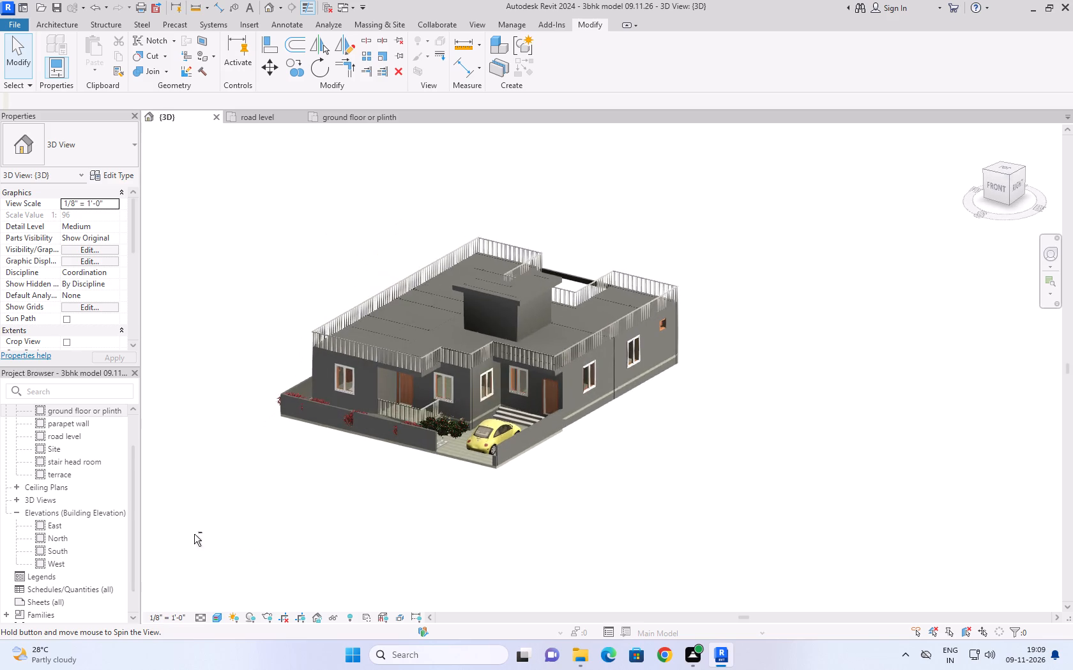
pyautogui.scroll(4, 541, 533)
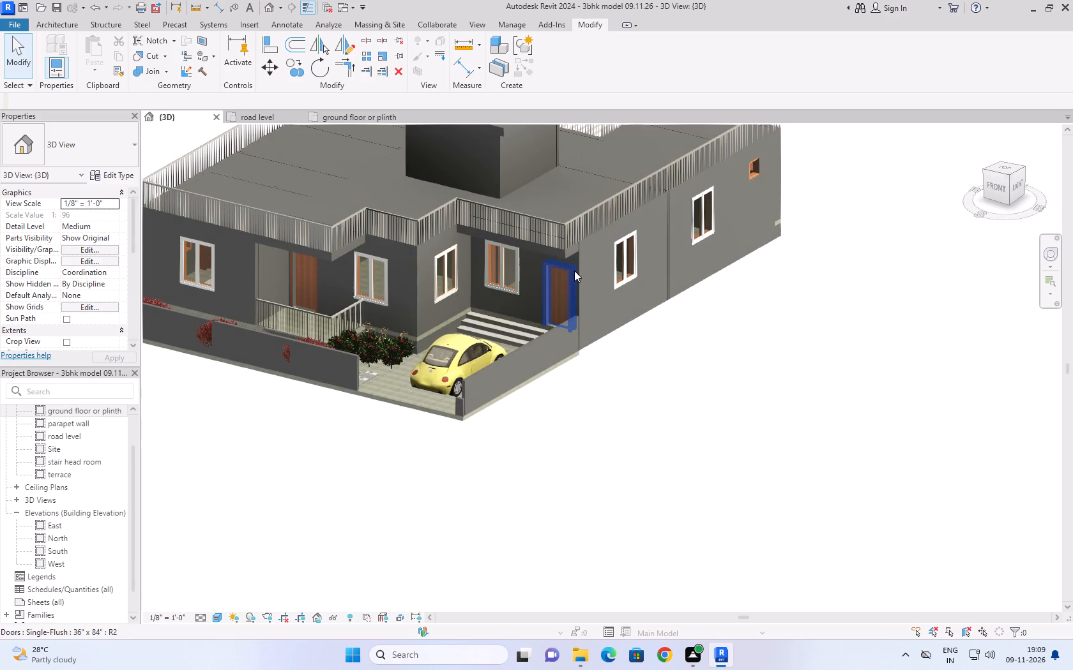
pyautogui.scroll(4, 574, 271)
pyautogui.click(666, 454)
pyautogui.scroll(-1, 666, 454)
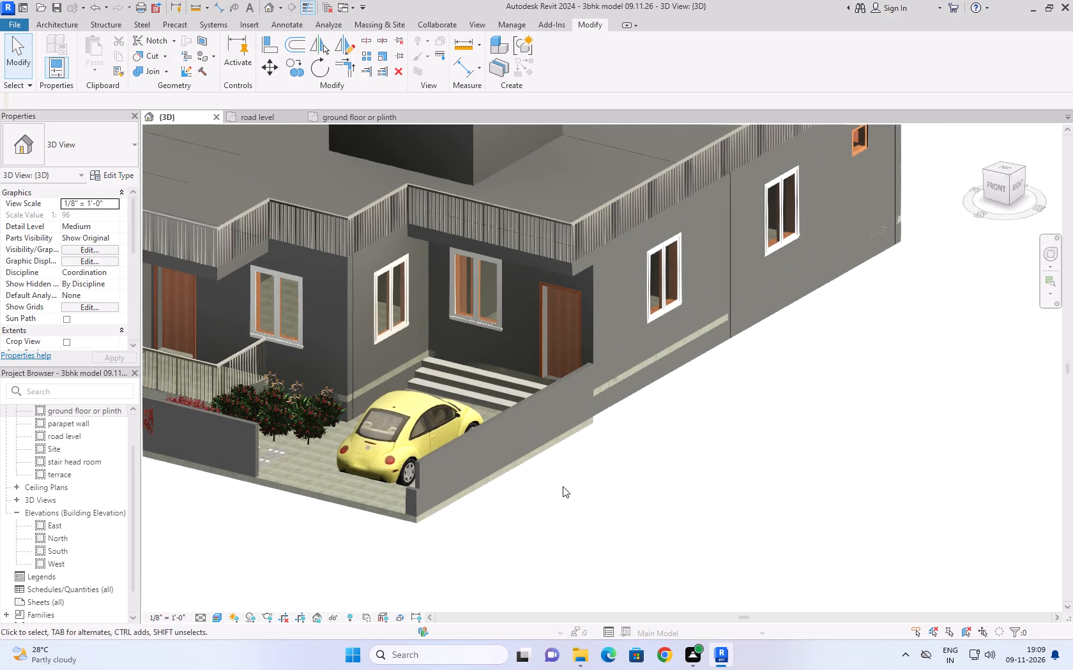
# Set the short front wall return at the car-side corner to an Unconnected top constraint and a height of 4'.
pyautogui.scroll(4, 563, 486)
pyautogui.scroll(-4, 572, 476)
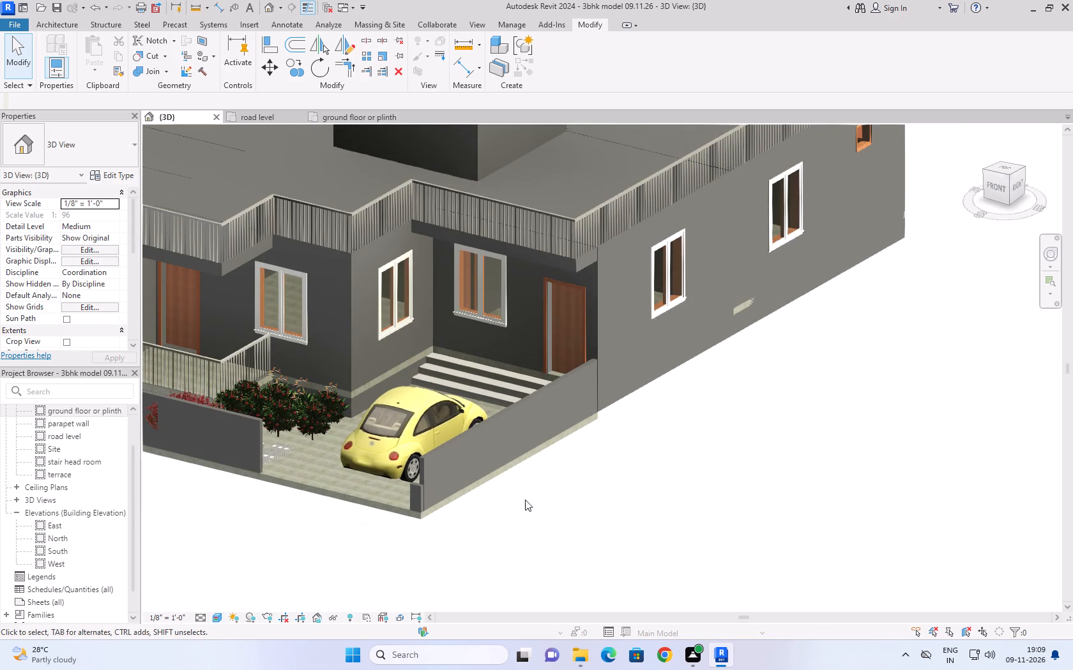
pyautogui.scroll(5, 413, 521)
pyautogui.click(426, 460)
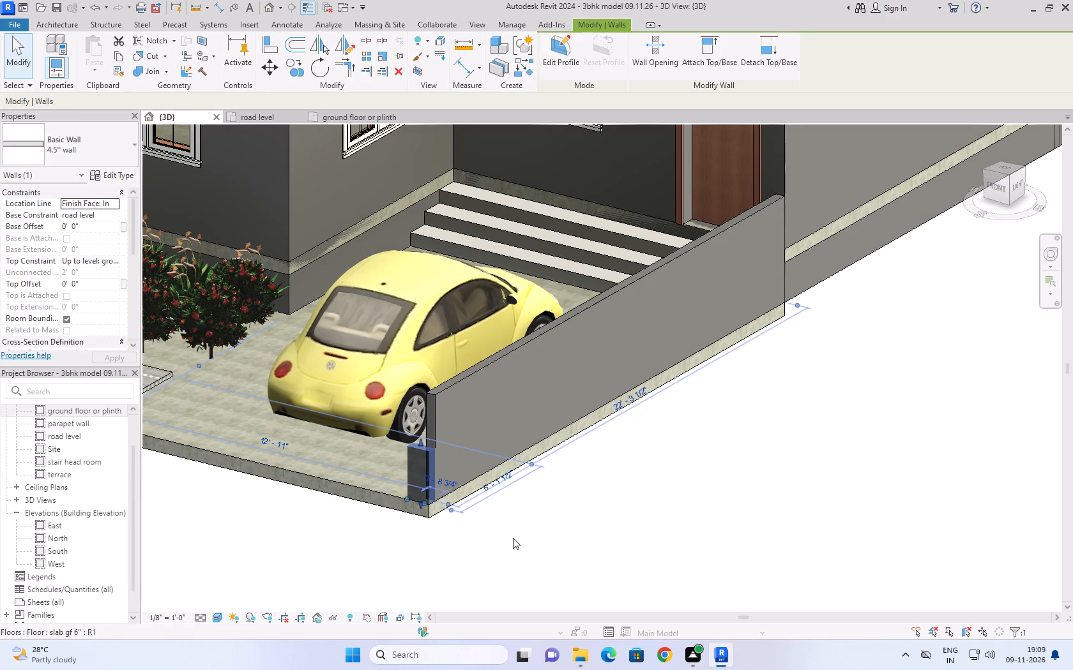
pyautogui.click(112, 258)
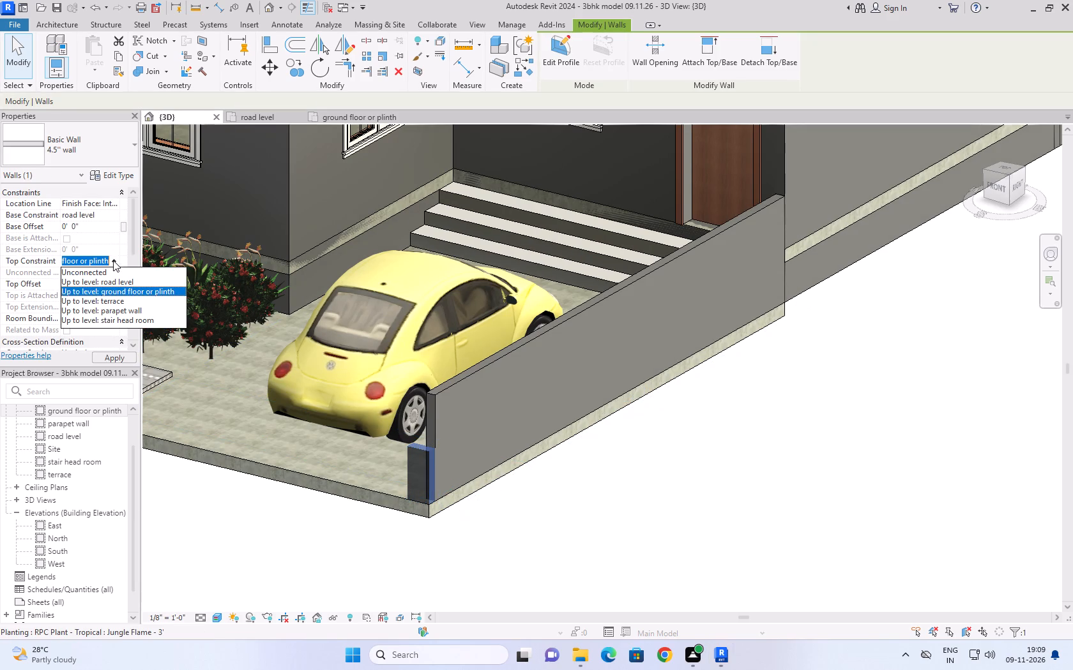
pyautogui.click(110, 269)
pyautogui.click(110, 270)
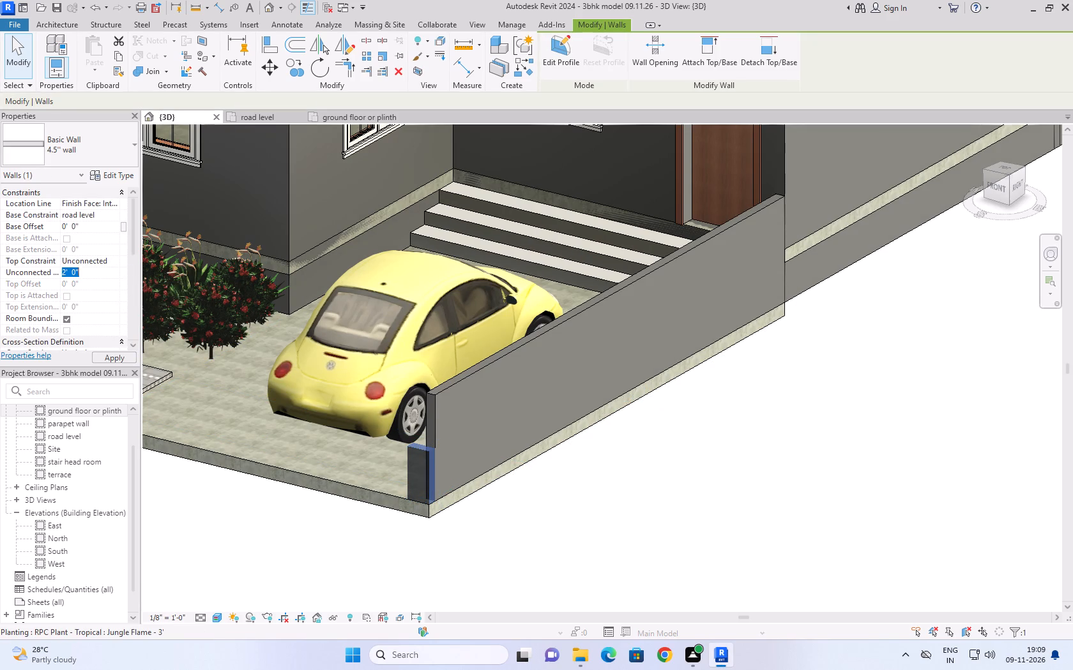
pyautogui.press('5')
pyautogui.scroll(1, 110, 270)
pyautogui.press('BackSpace')
pyautogui.write("4'")
pyautogui.click(638, 522)
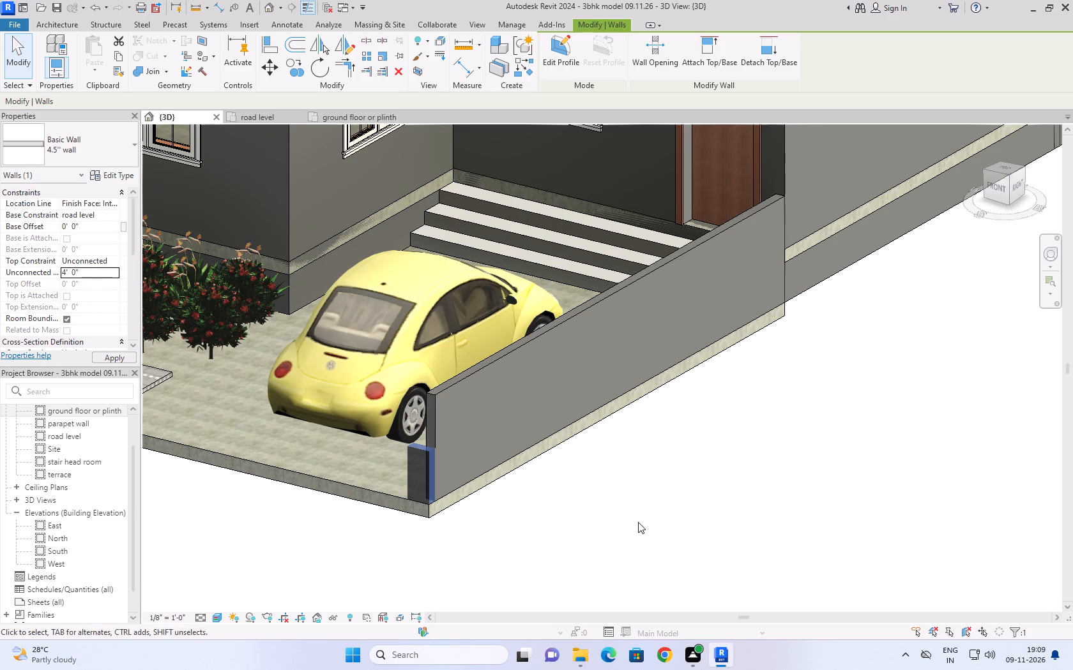
pyautogui.scroll(-4, 644, 508)
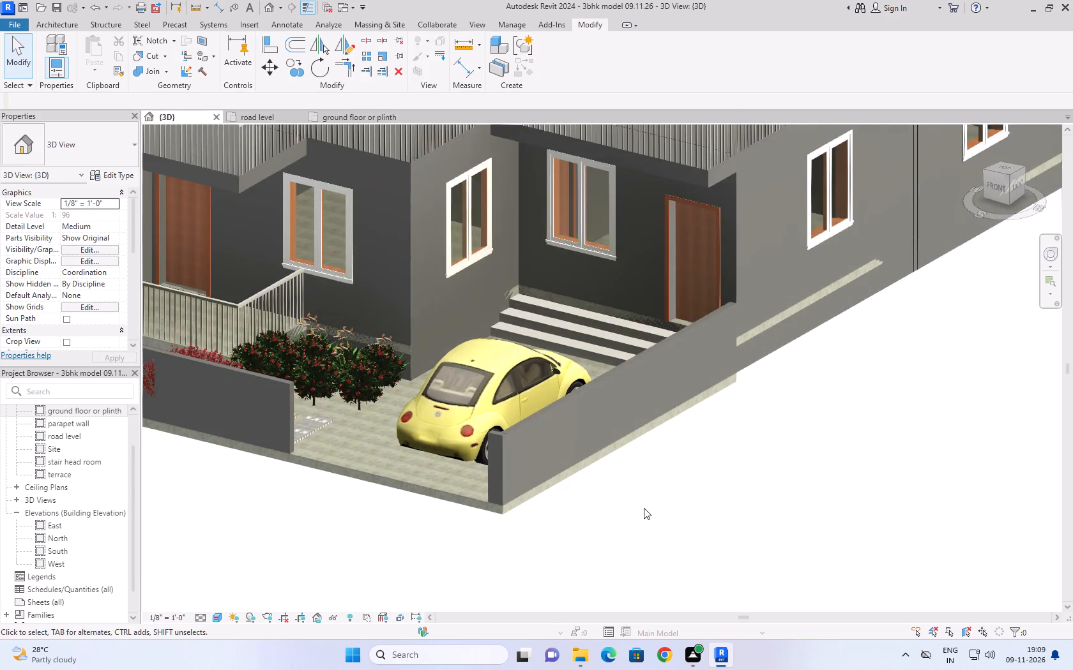
pyautogui.scroll(-1, 644, 508)
# Bring up the road level floor plan and minimize Revit to reach the Desktop folder in File Explorer.
pyautogui.click(272, 115)
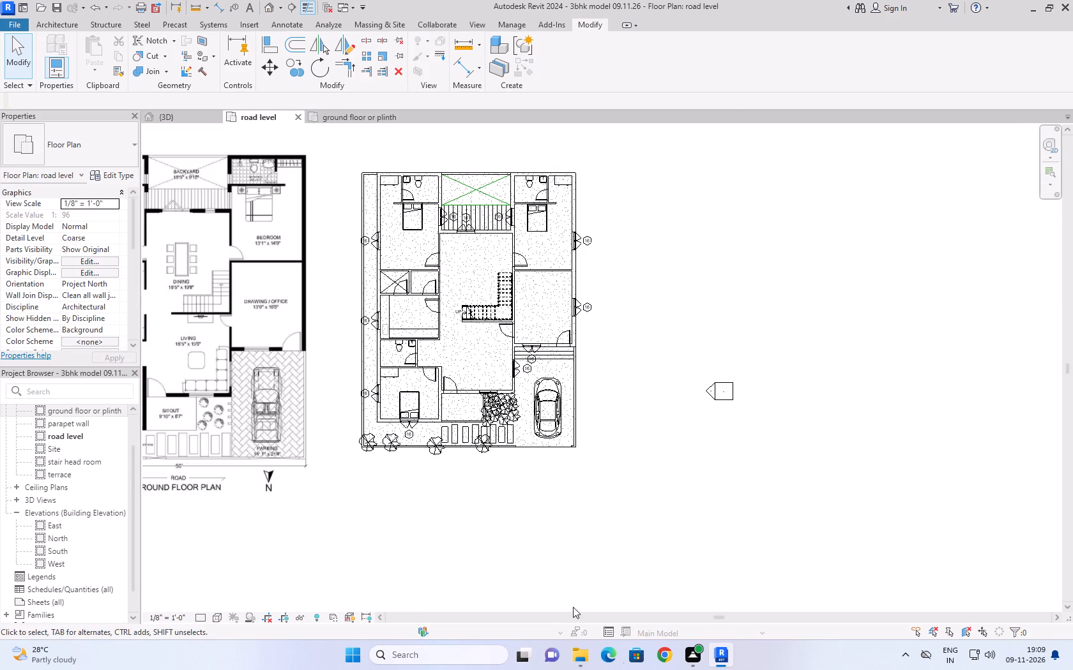
pyautogui.click(717, 653)
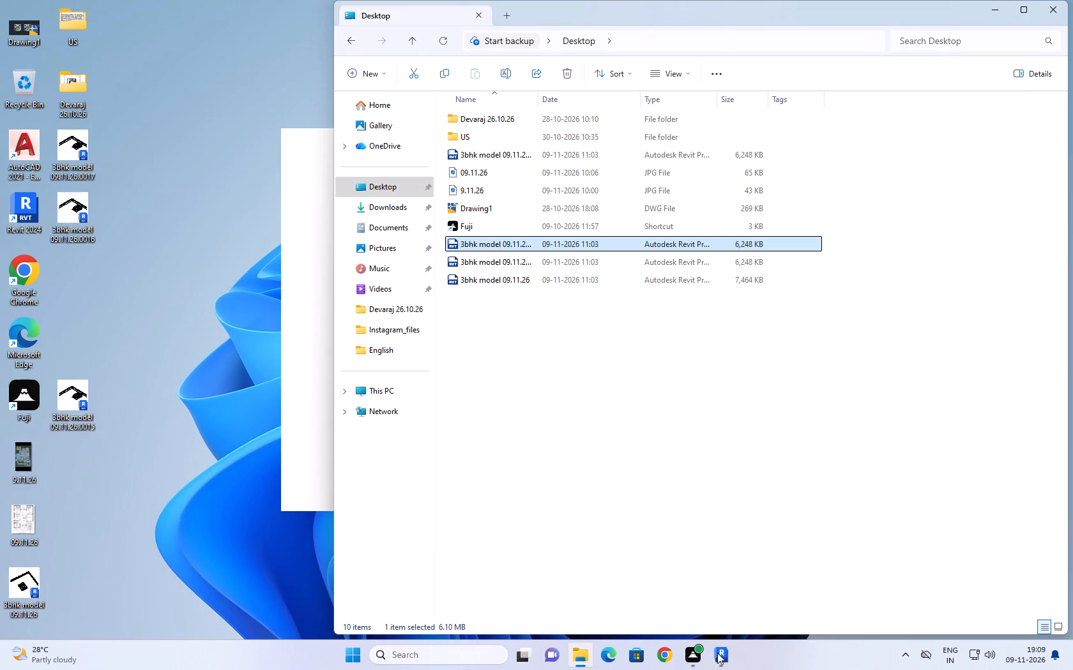
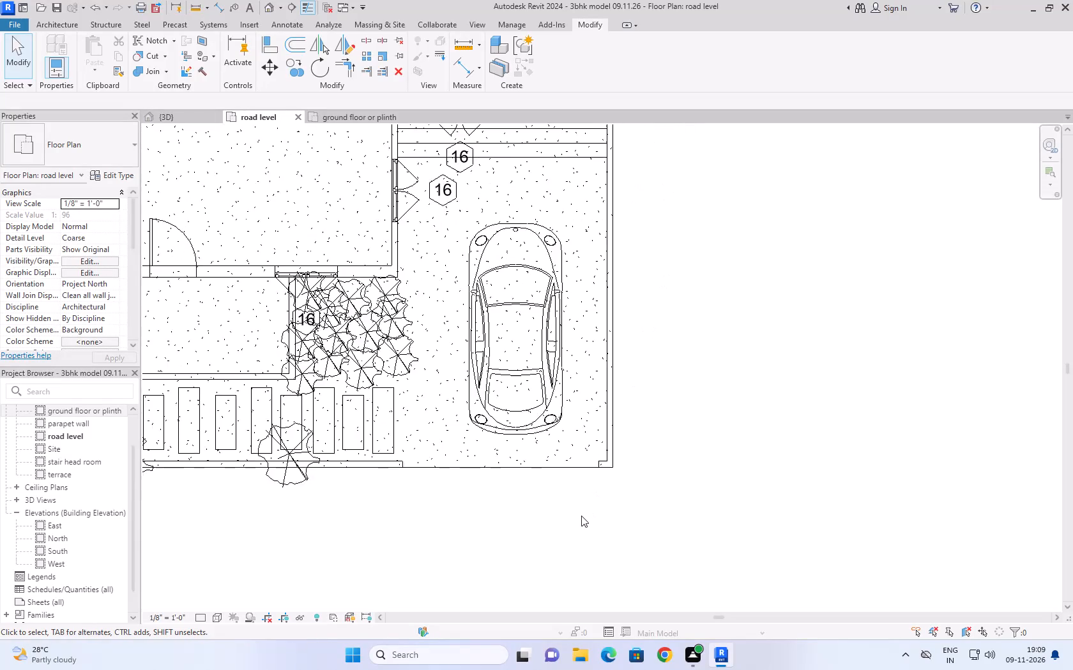
# Lengthen the short front wall return at the car-side corner to 1'-3" in the road level plan.
pyautogui.scroll(6, 582, 512)
pyautogui.click(621, 406)
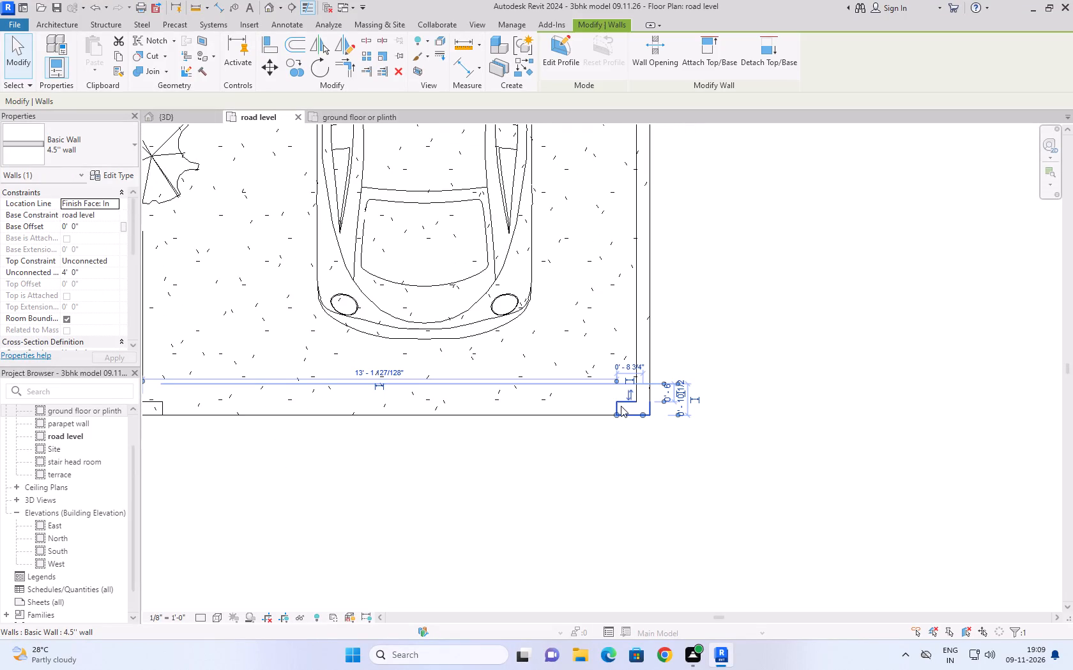
pyautogui.moveTo(618, 413); pyautogui.dragTo(599, 416)
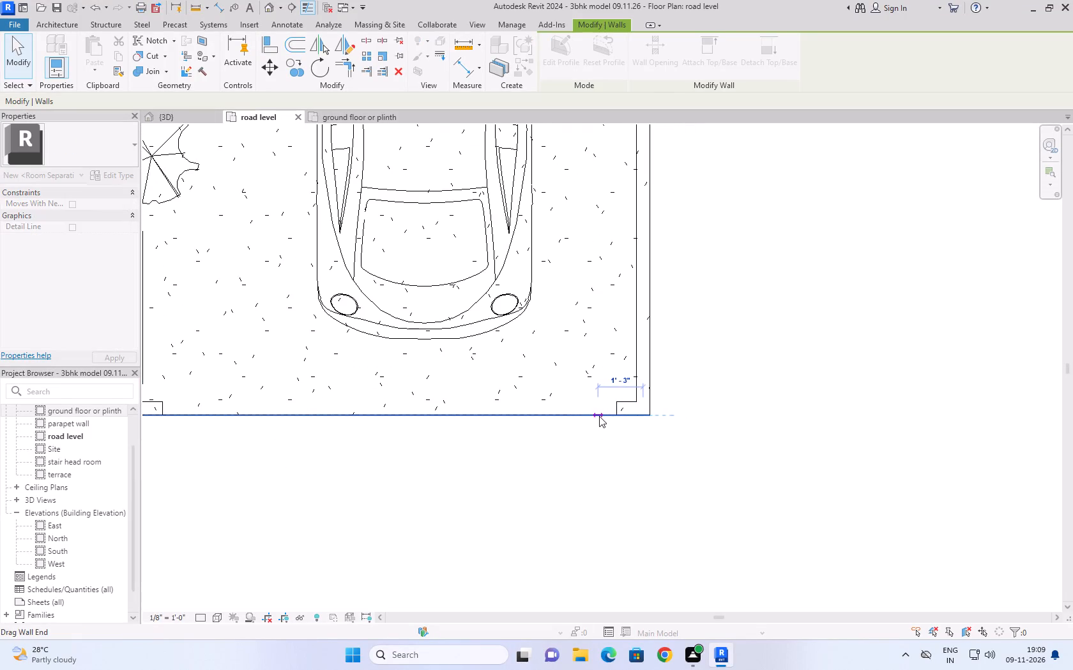
pyautogui.click(614, 488)
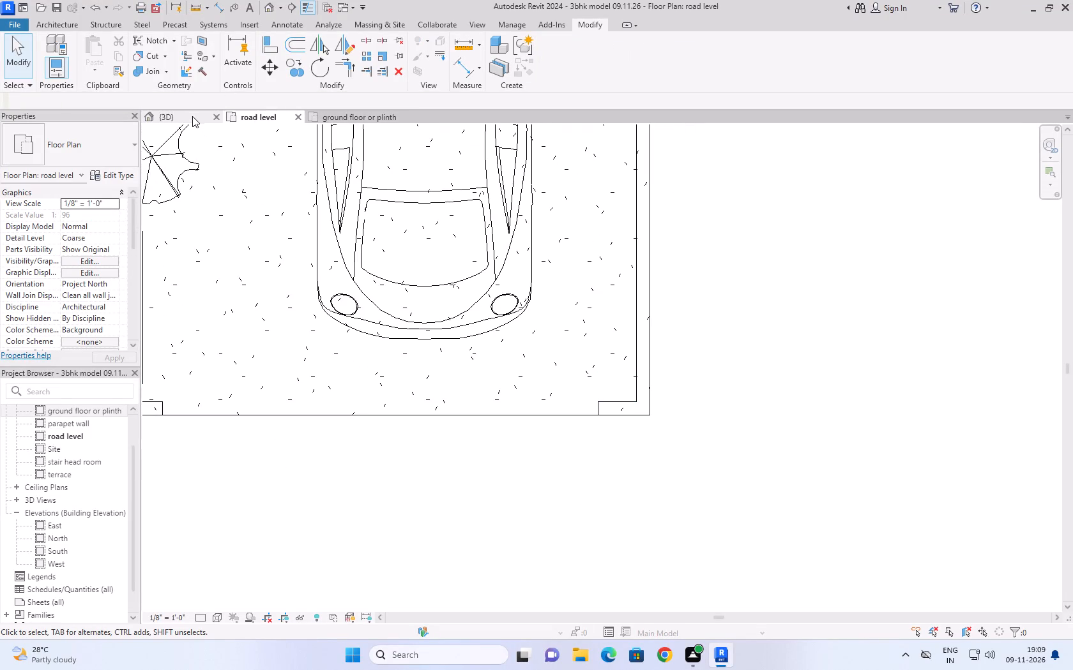
# Examine the lengthened wall return, the driveway opening and the planting along the front compound wall in 3D from several sides.
pyautogui.click(192, 115)
pyautogui.scroll(-5, 676, 421)
pyautogui.scroll(-3, 727, 434)
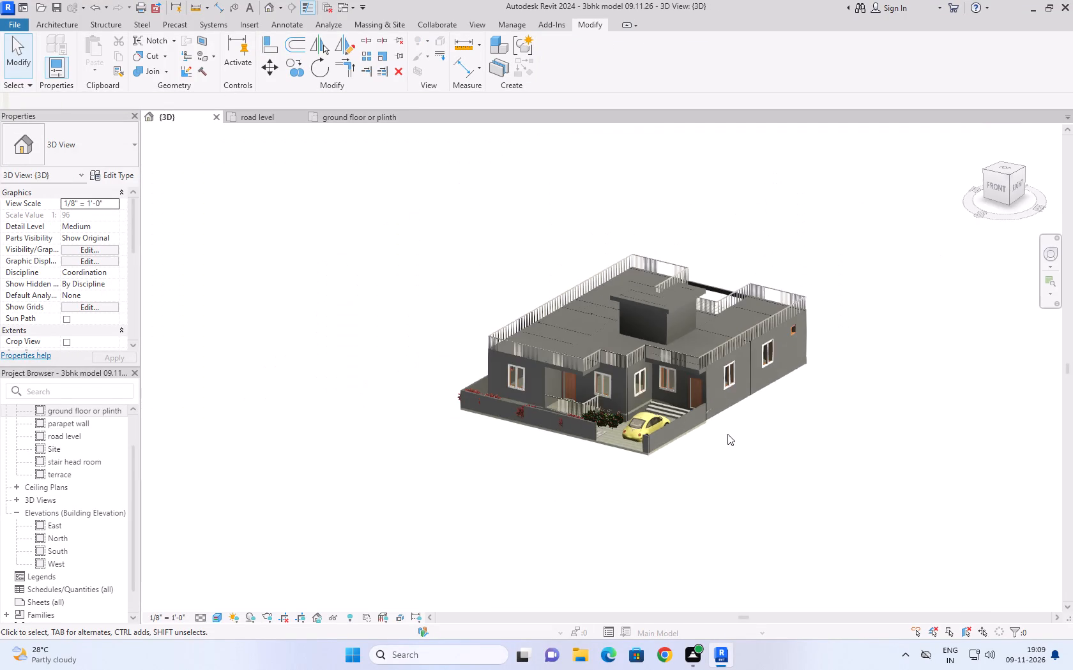
pyautogui.scroll(4, 751, 411)
pyautogui.keyDown('shift'); pyautogui.moveTo(773, 503); pyautogui.dragTo(773, 508, button='middle'); pyautogui.keyUp('shift')
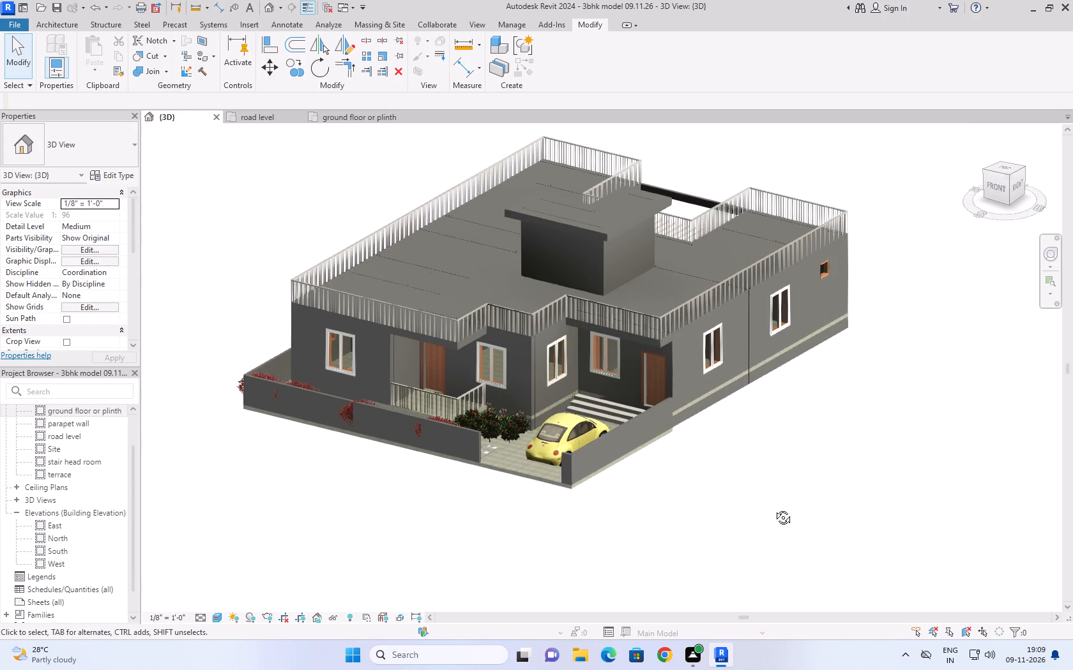
pyautogui.keyDown('shift'); pyautogui.moveTo(773, 508); pyautogui.dragTo(780, 590, button='middle'); pyautogui.keyUp('shift')
pyautogui.moveTo(757, 398); pyautogui.dragTo(755, 531, button='middle')
pyautogui.keyDown('shift'); pyautogui.moveTo(773, 482); pyautogui.dragTo(774, 488, button='middle'); pyautogui.keyUp('shift')
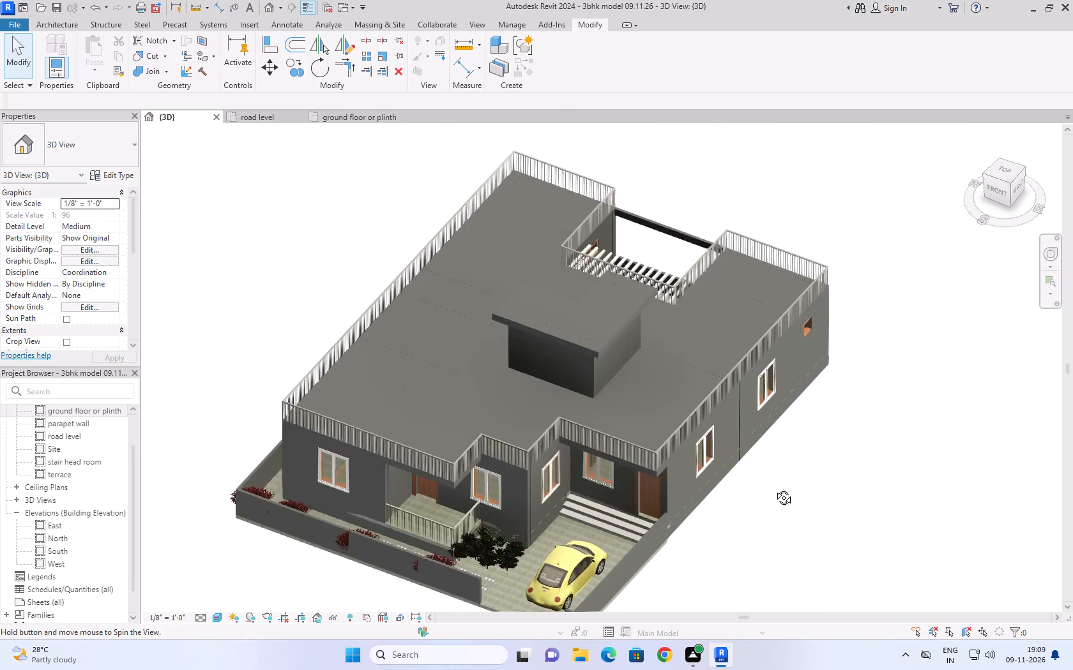
pyautogui.keyDown('shift'); pyautogui.moveTo(774, 488); pyautogui.dragTo(752, 452, button='middle'); pyautogui.keyUp('shift')
pyautogui.scroll(-3, 750, 455)
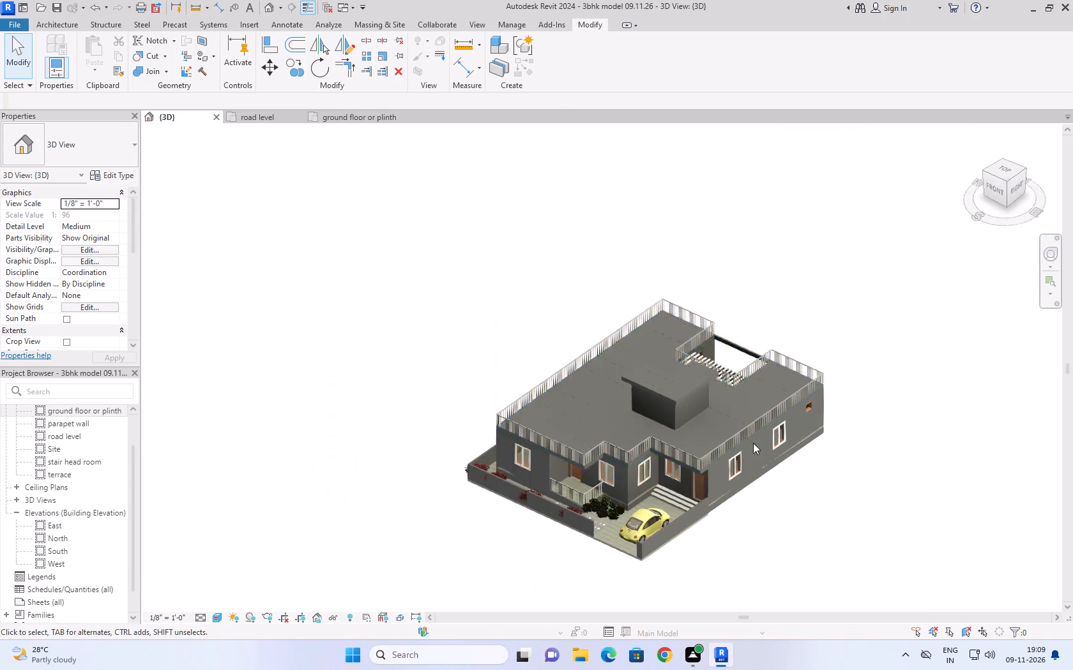
pyautogui.scroll(-4, 753, 443)
pyautogui.scroll(7, 669, 514)
pyautogui.click(541, 526)
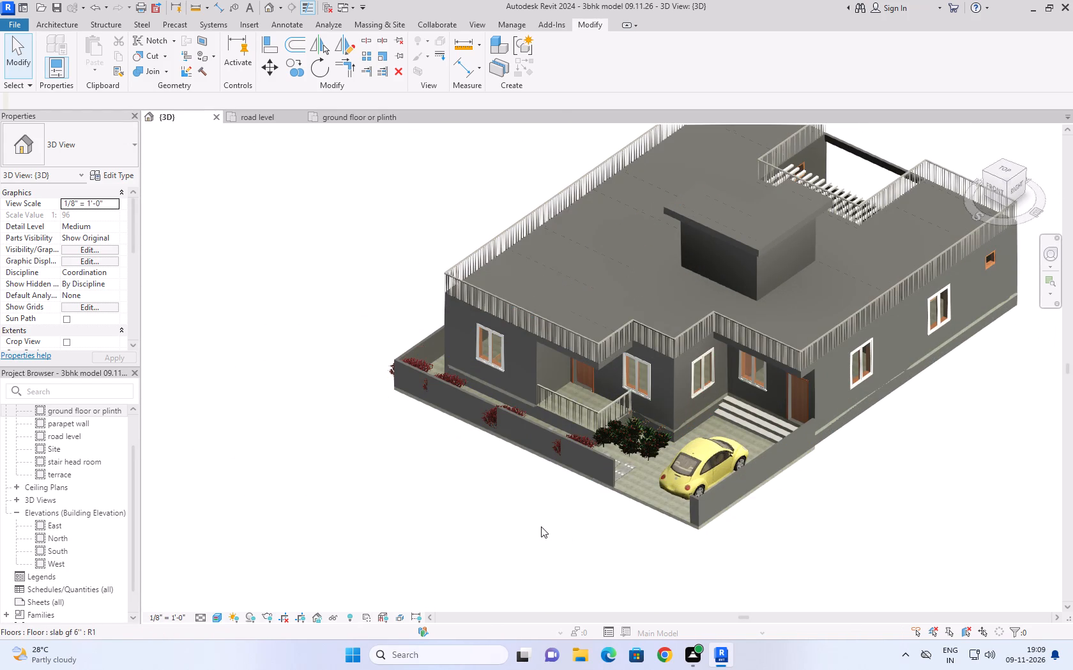
pyautogui.scroll(8, 618, 439)
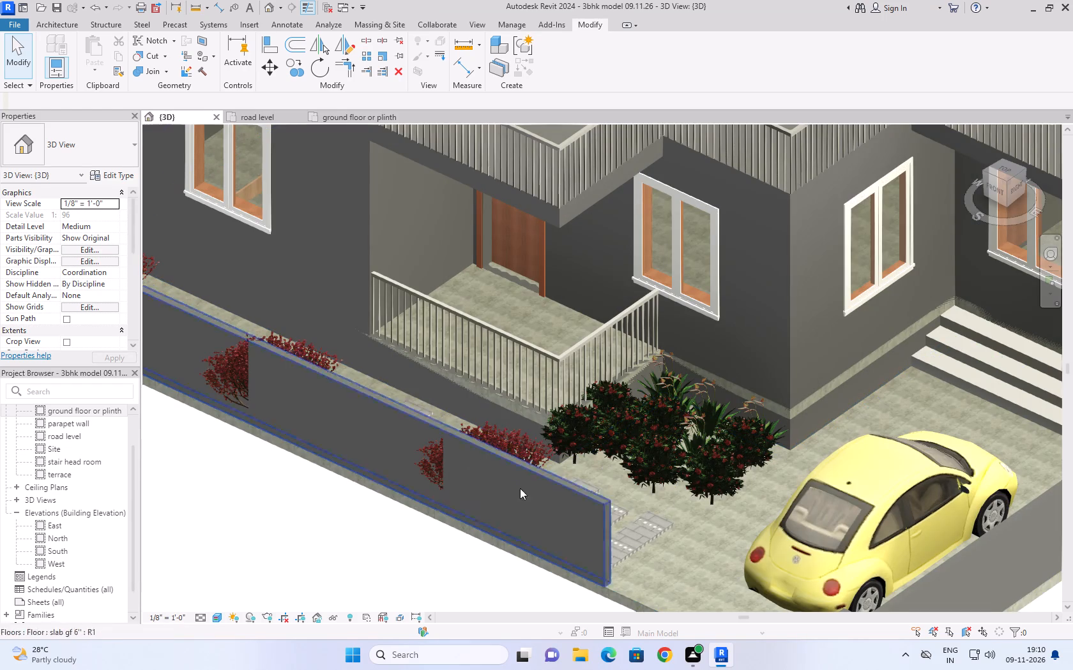
pyautogui.scroll(-9, 807, 374)
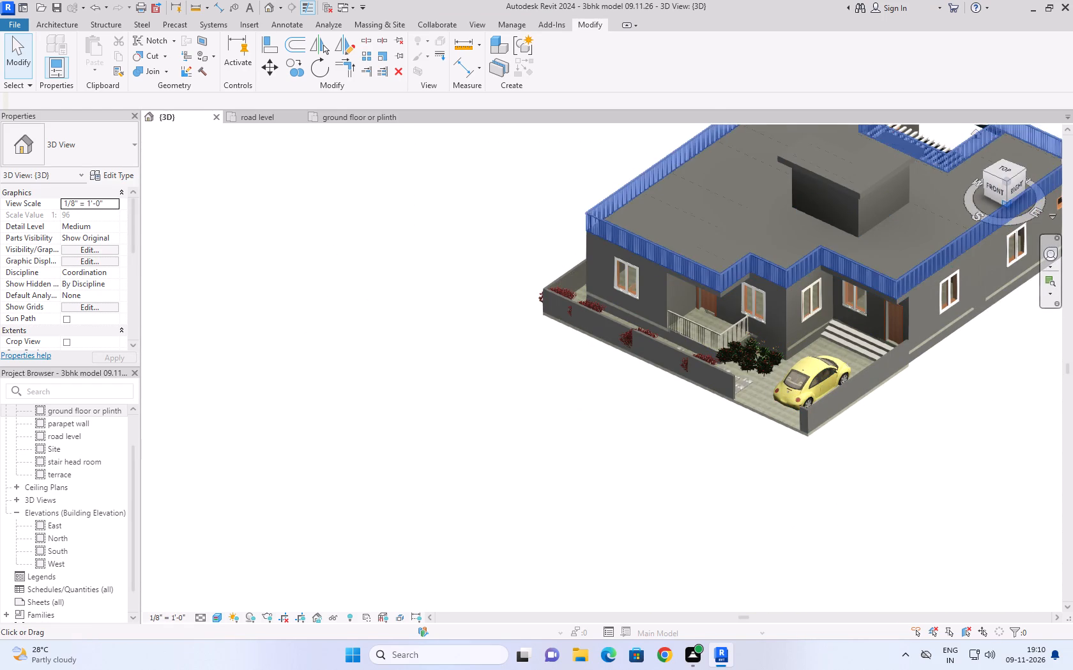
pyautogui.click(1000, 190)
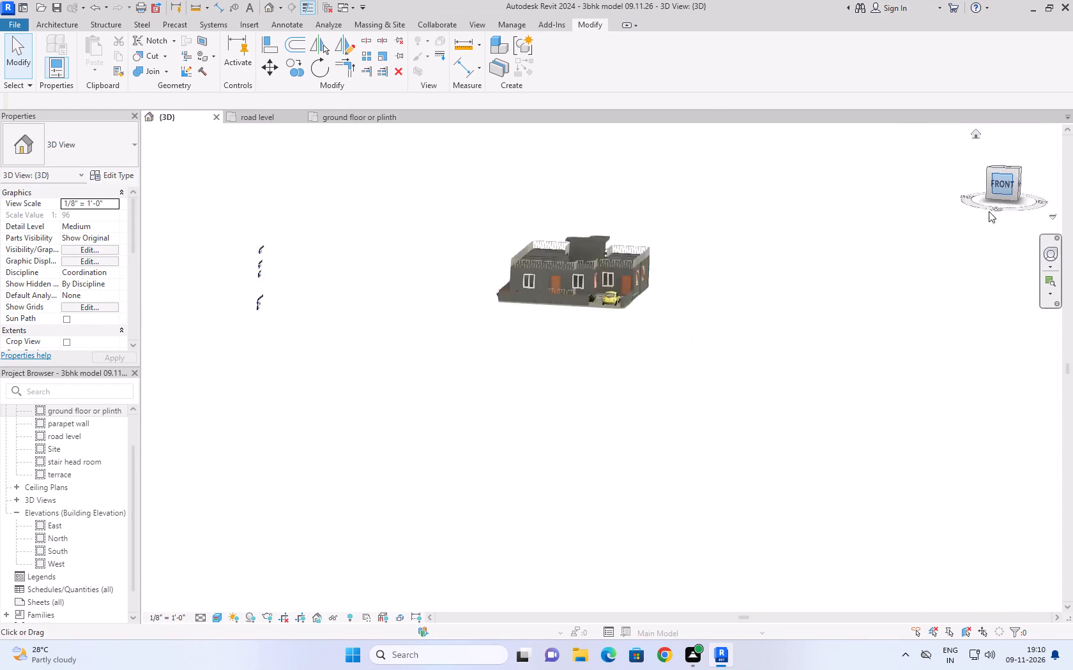
pyautogui.click(1028, 180)
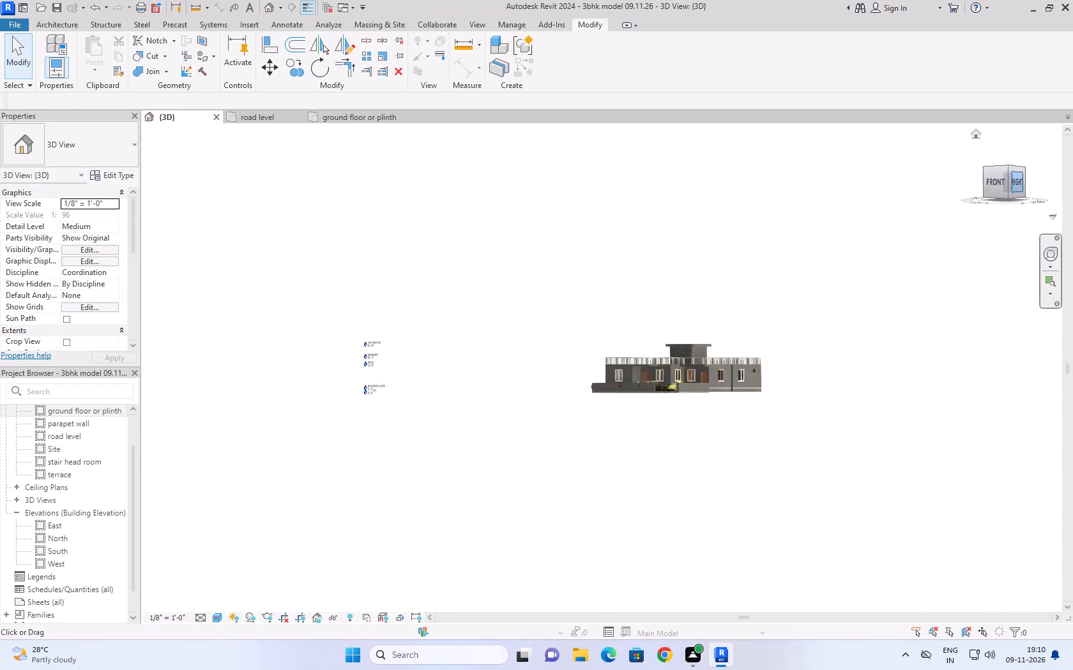
pyautogui.keyDown('shift'); pyautogui.moveTo(599, 309); pyautogui.dragTo(611, 415, button='middle'); pyautogui.keyUp('shift')
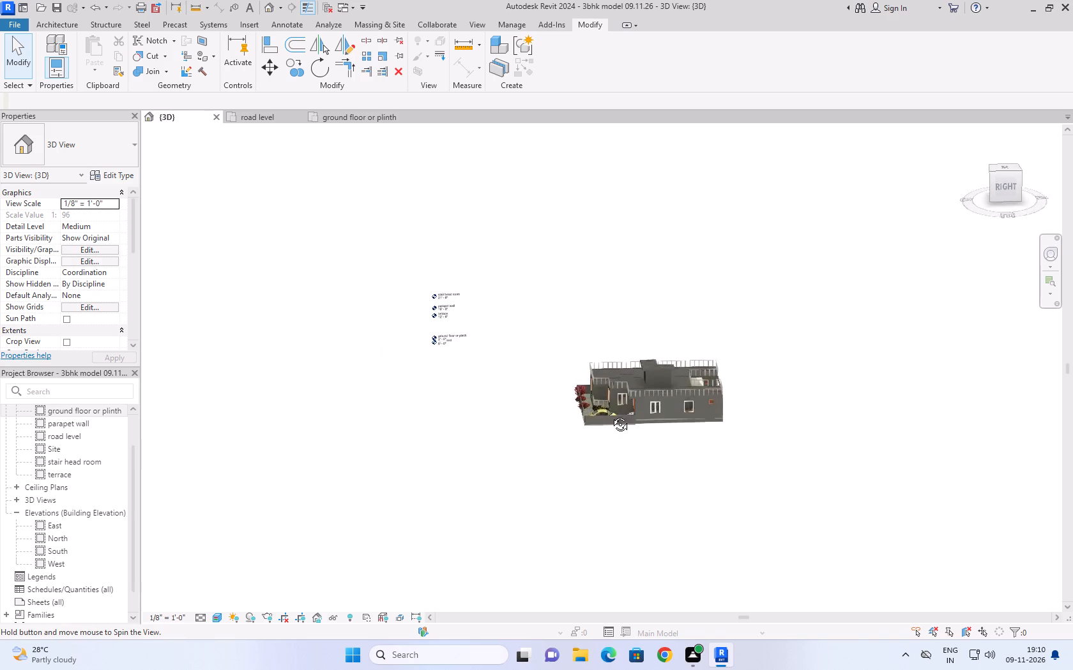
pyautogui.keyDown('shift'); pyautogui.moveTo(611, 415); pyautogui.dragTo(586, 504, button='middle'); pyautogui.keyUp('shift')
pyautogui.scroll(9, 578, 454)
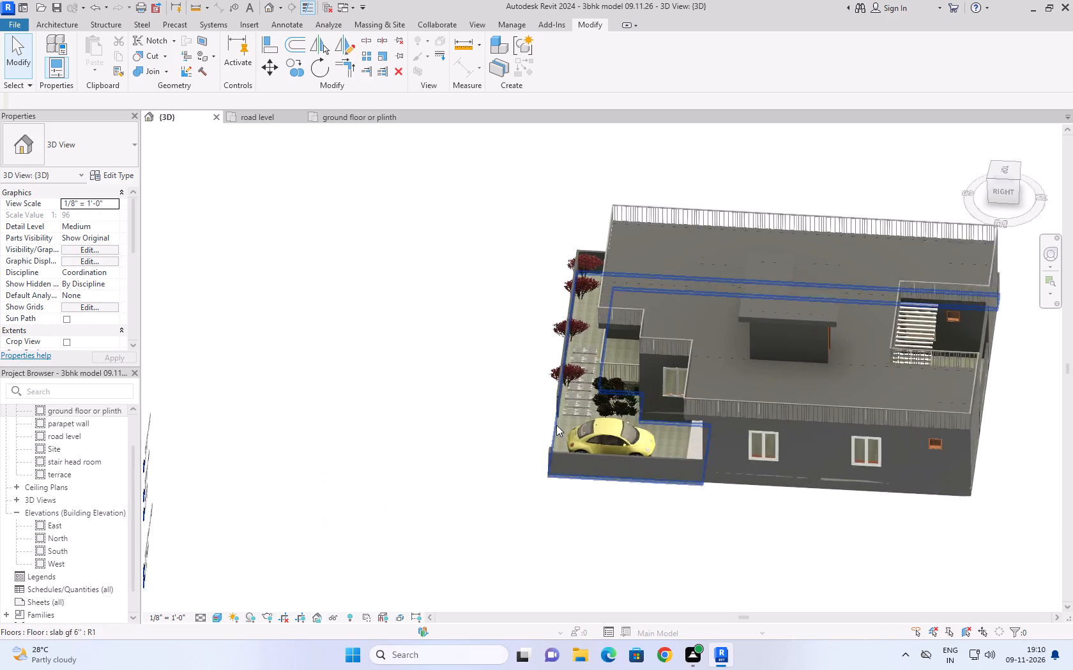
pyautogui.scroll(2, 556, 425)
pyautogui.keyDown('shift'); pyautogui.moveTo(574, 409); pyautogui.dragTo(620, 423, button='middle'); pyautogui.keyUp('shift')
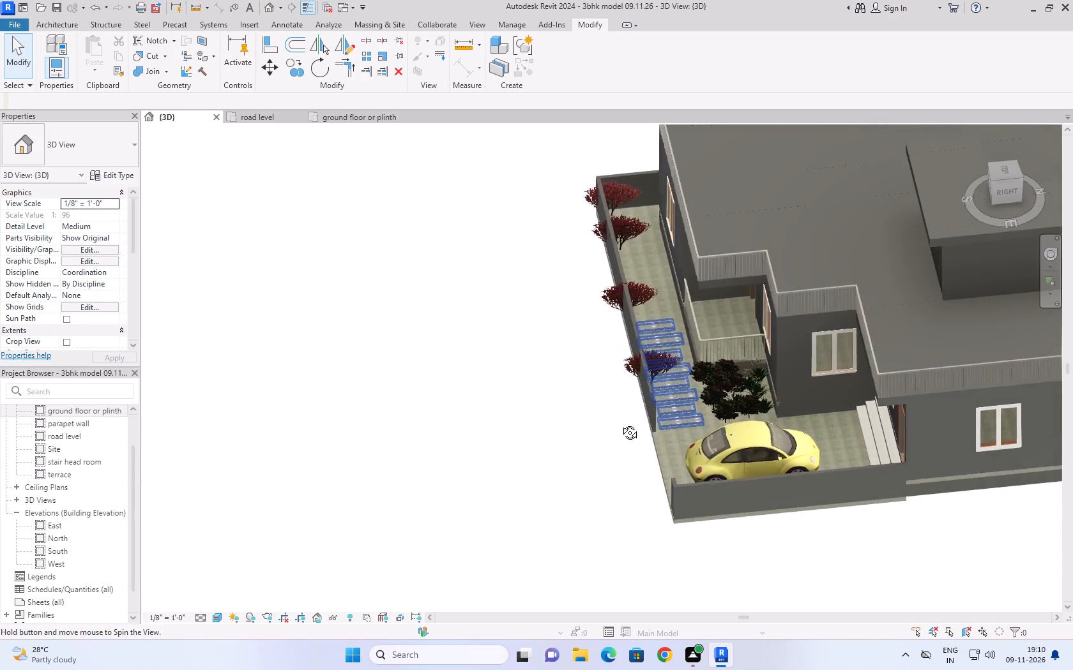
pyautogui.keyDown('shift'); pyautogui.moveTo(620, 423); pyautogui.dragTo(680, 426, button='middle'); pyautogui.keyUp('shift')
pyautogui.moveTo(432, 224); pyautogui.dragTo(280, 359, button='middle')
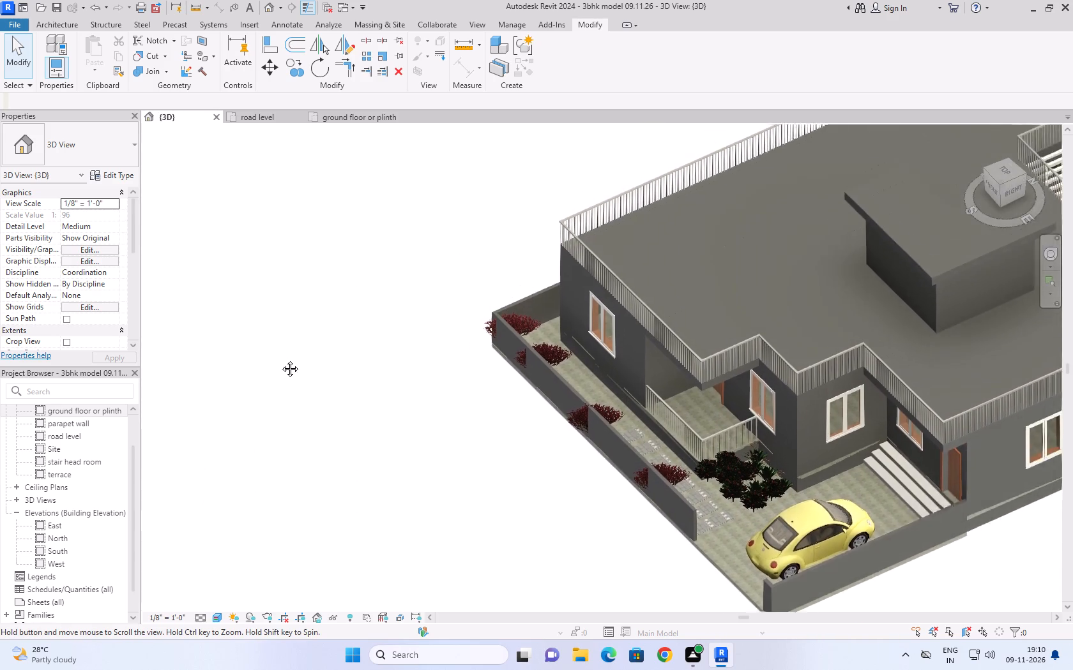
pyautogui.moveTo(280, 359); pyautogui.dragTo(460, 489, button='middle')
pyautogui.keyDown('shift'); pyautogui.scroll(1, 354, 447); pyautogui.keyUp('shift')
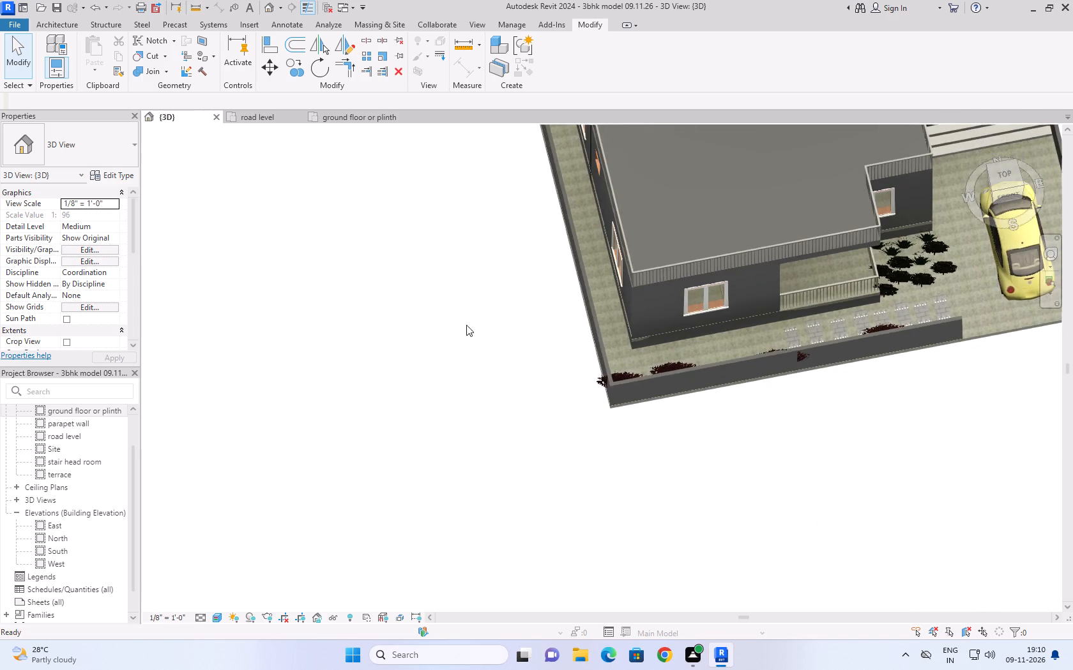
# Delete the two Honey Myrtle shrubs nearest the stepping-stone path along the front compound wall.
pyautogui.moveTo(466, 325); pyautogui.dragTo(259, 424, button='middle')
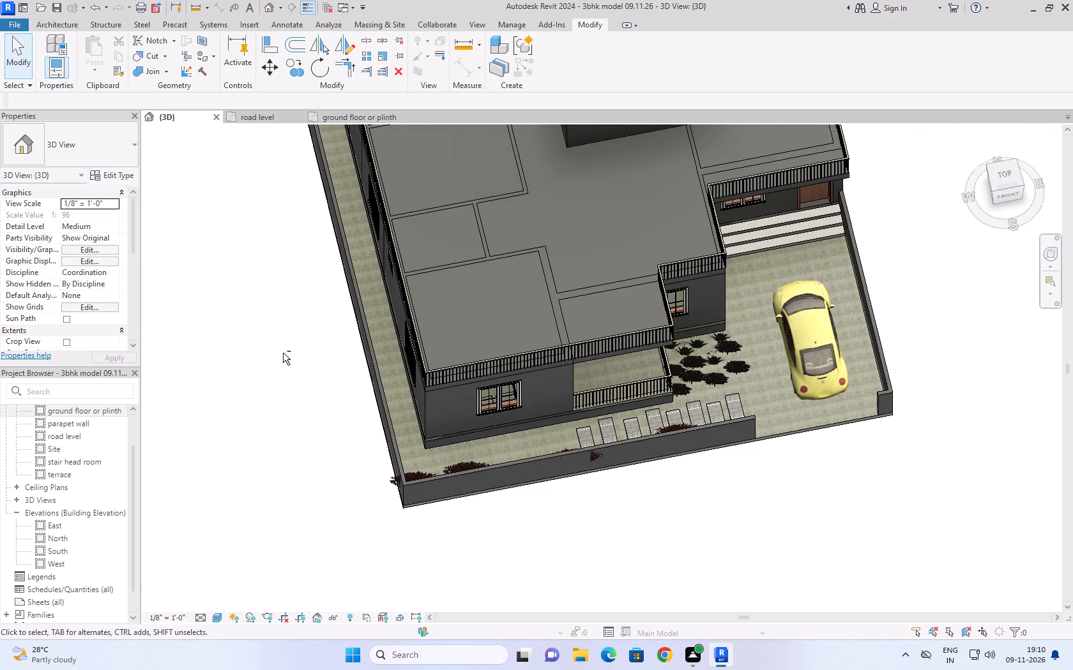
pyautogui.keyDown('shift'); pyautogui.moveTo(283, 353); pyautogui.dragTo(290, 483, button='middle'); pyautogui.keyUp('shift')
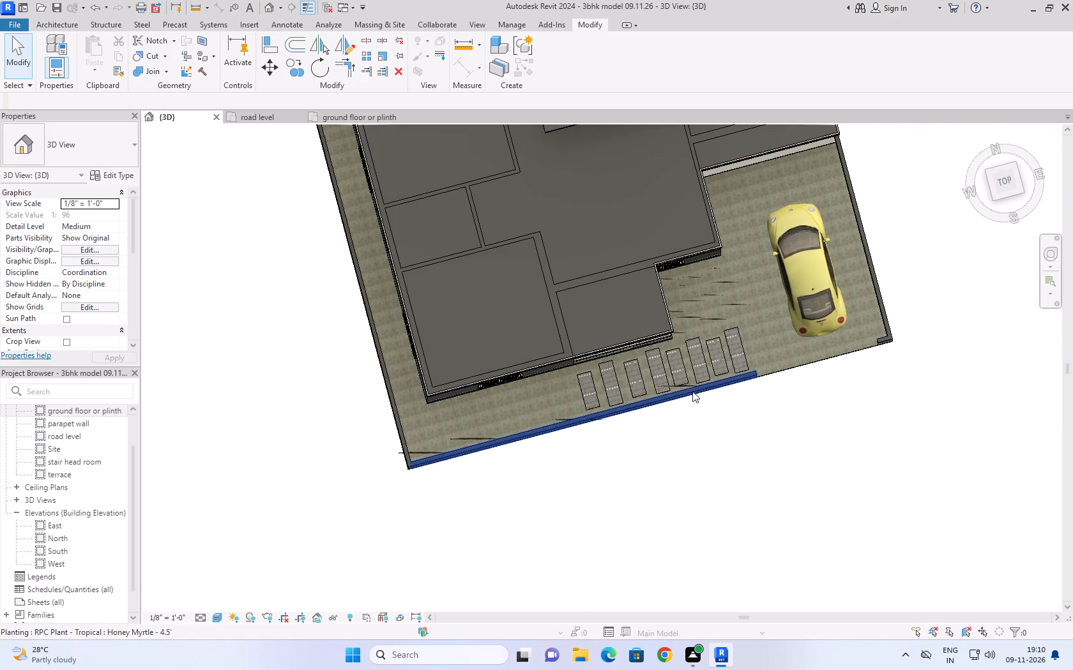
pyautogui.click(687, 387)
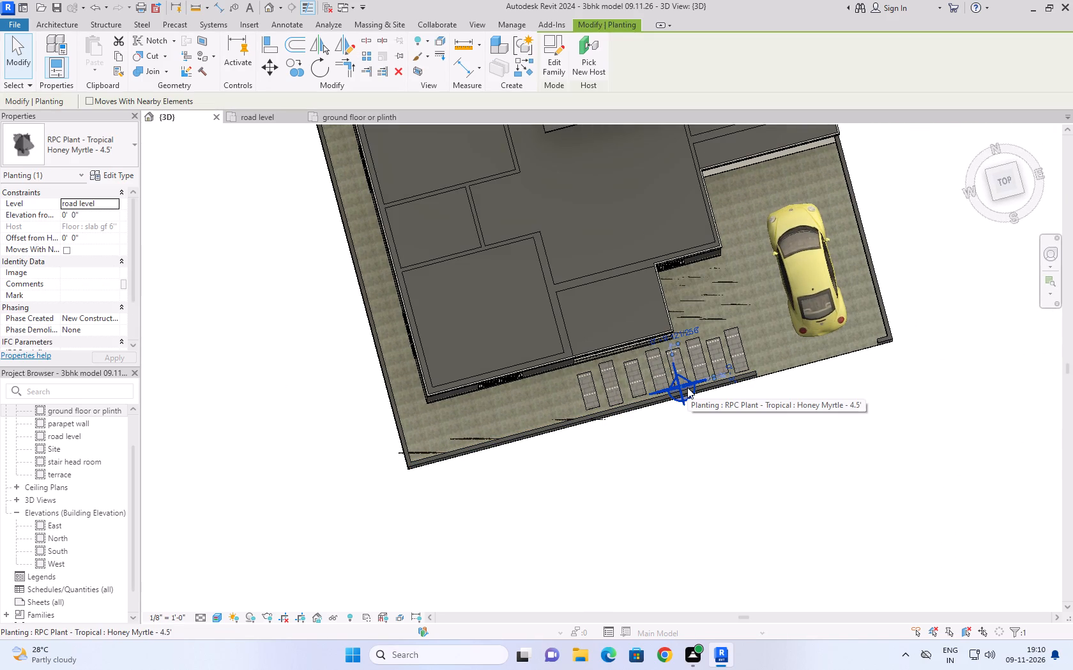
pyautogui.press('Delete')
pyautogui.click(566, 423)
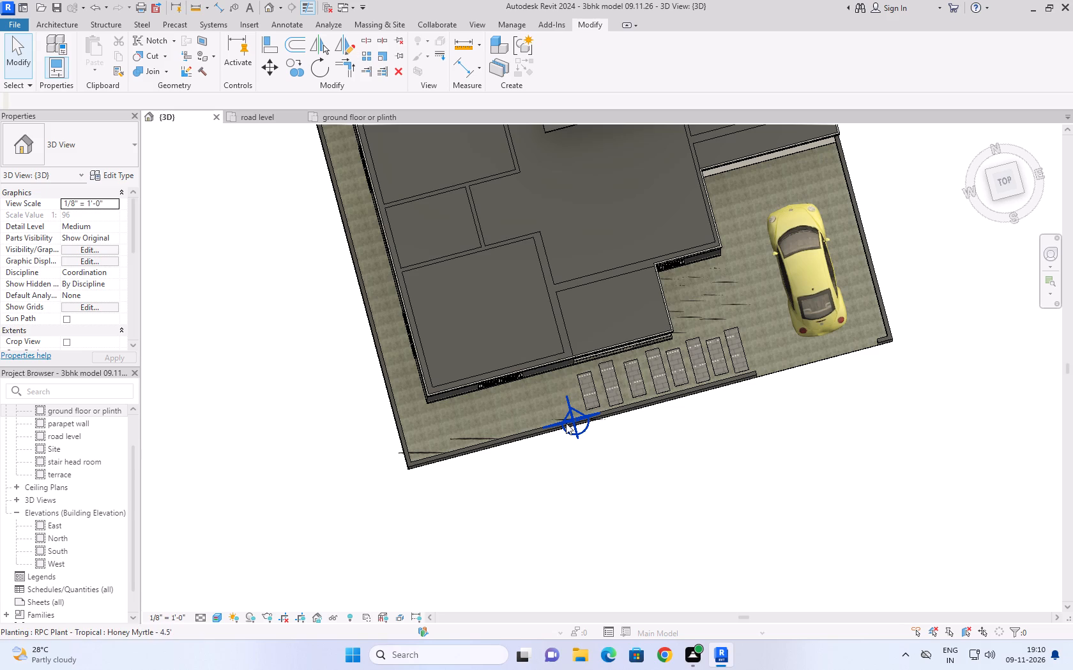
pyautogui.press('Delete')
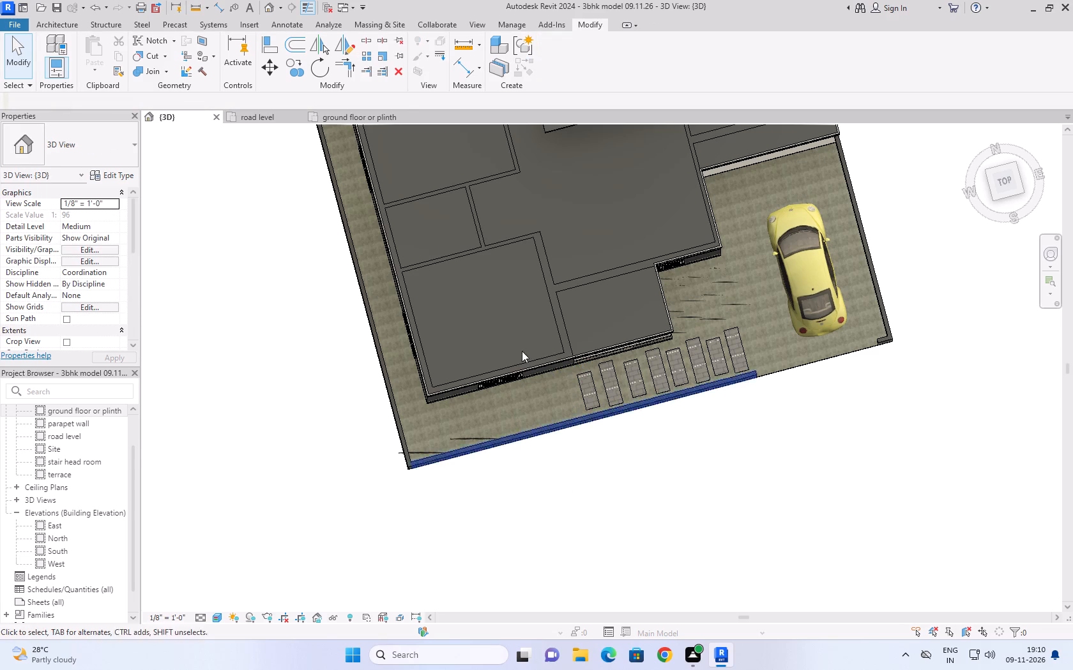
# Nudge the Honey Myrtle shrub nearest the front window slightly inward from the front compound wall in the road level plan.
pyautogui.click(1000, 182)
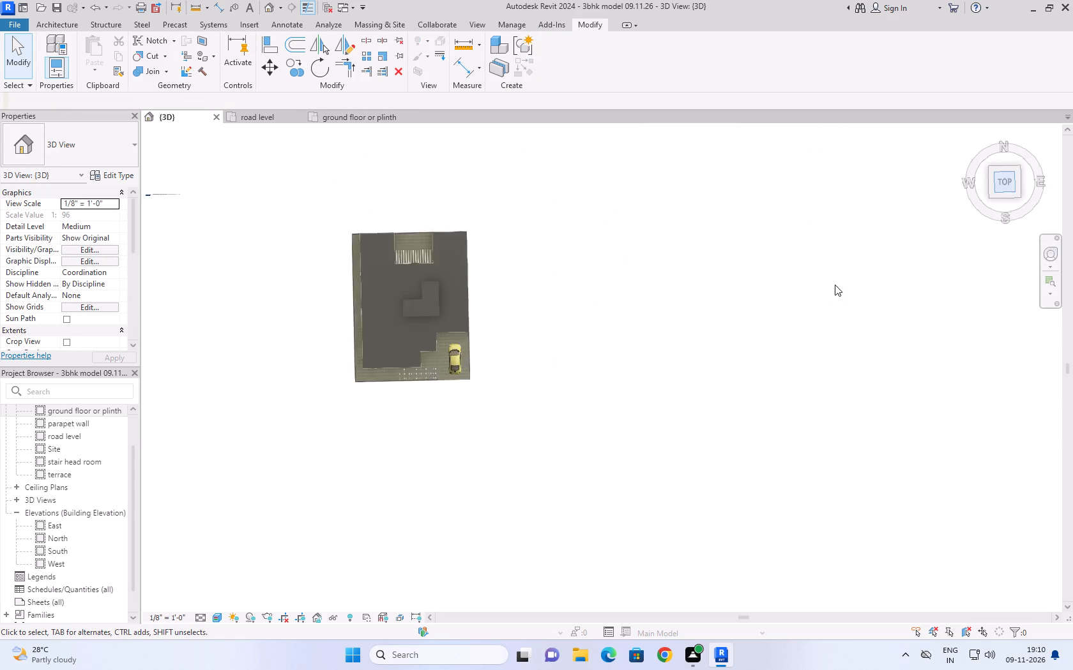
pyautogui.scroll(8, 644, 414)
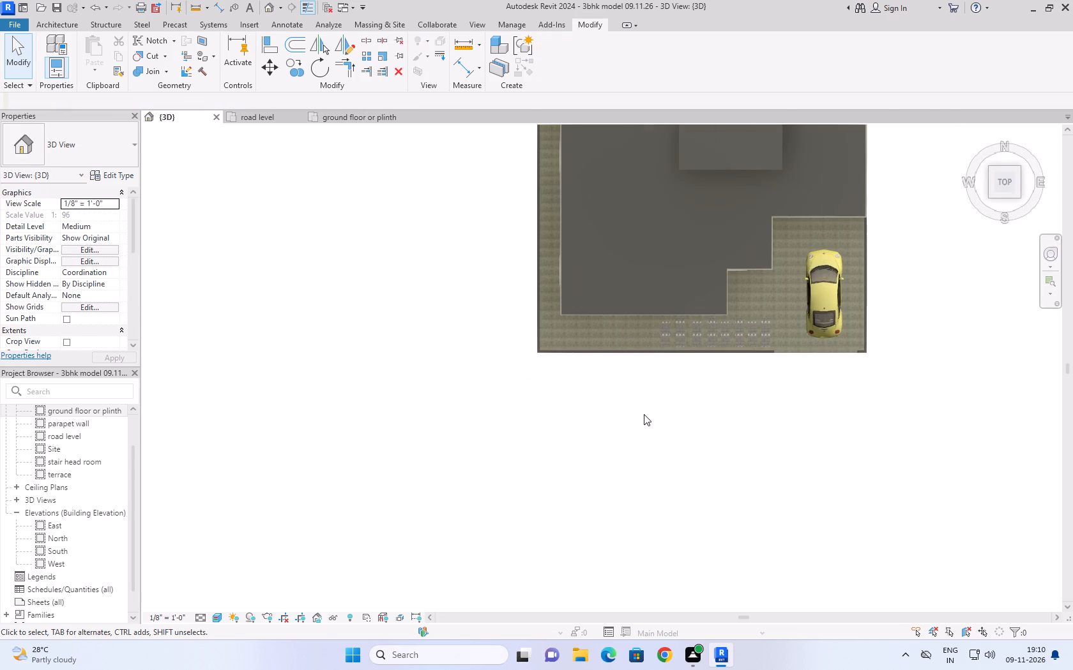
pyautogui.click(980, 133)
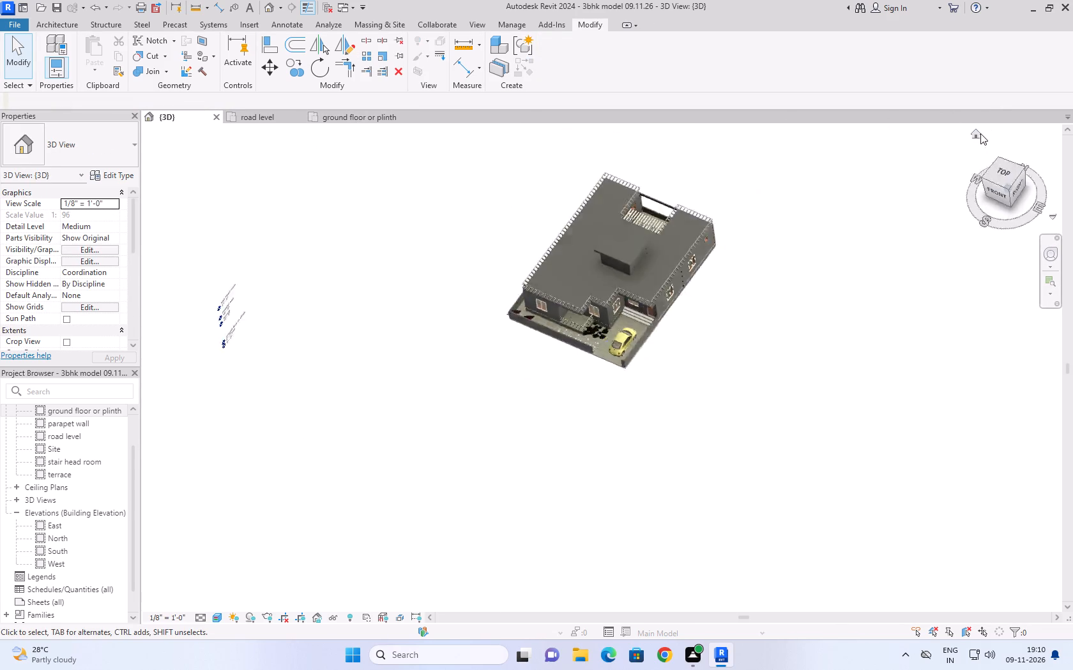
pyautogui.scroll(3, 562, 360)
pyautogui.scroll(5, 633, 425)
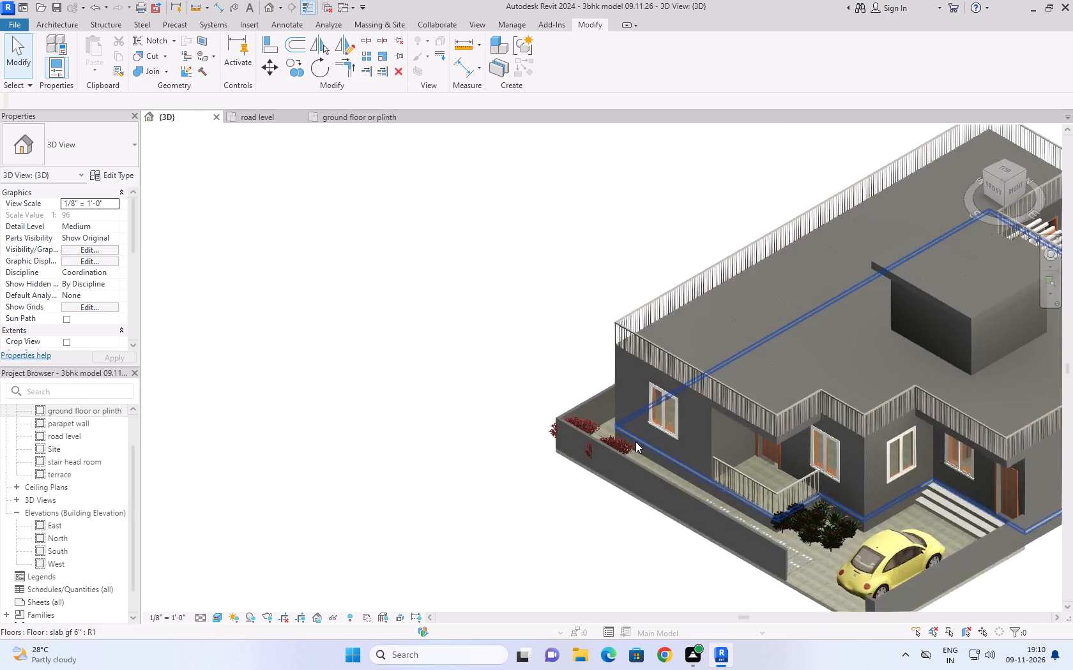
pyautogui.scroll(8, 635, 442)
pyautogui.click(563, 443)
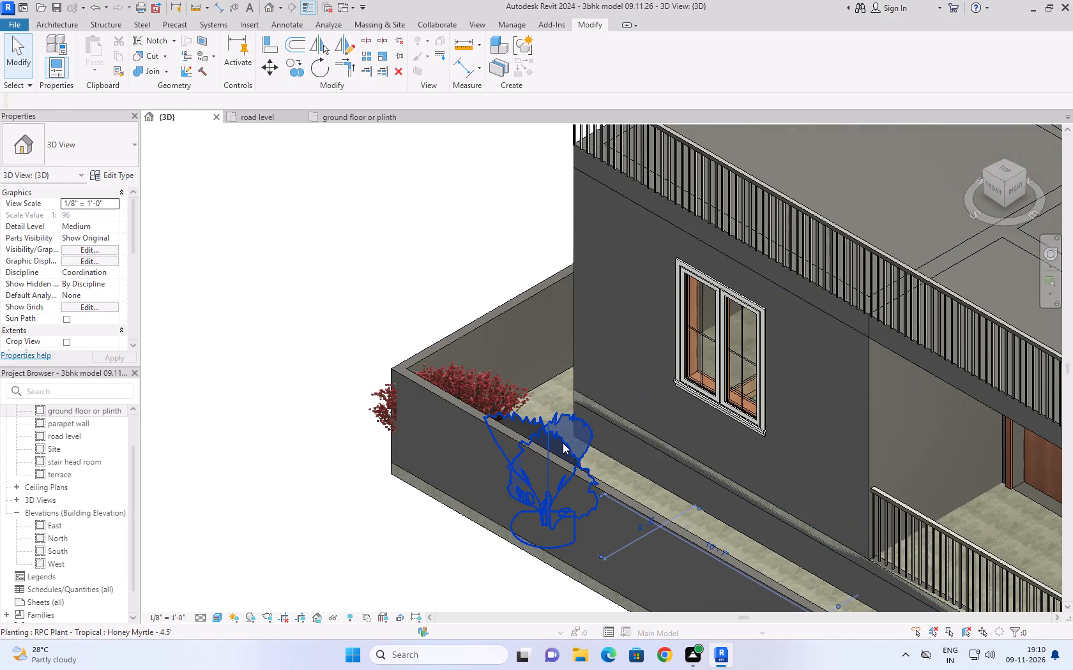
pyautogui.click(271, 111)
pyautogui.scroll(-6, 648, 332)
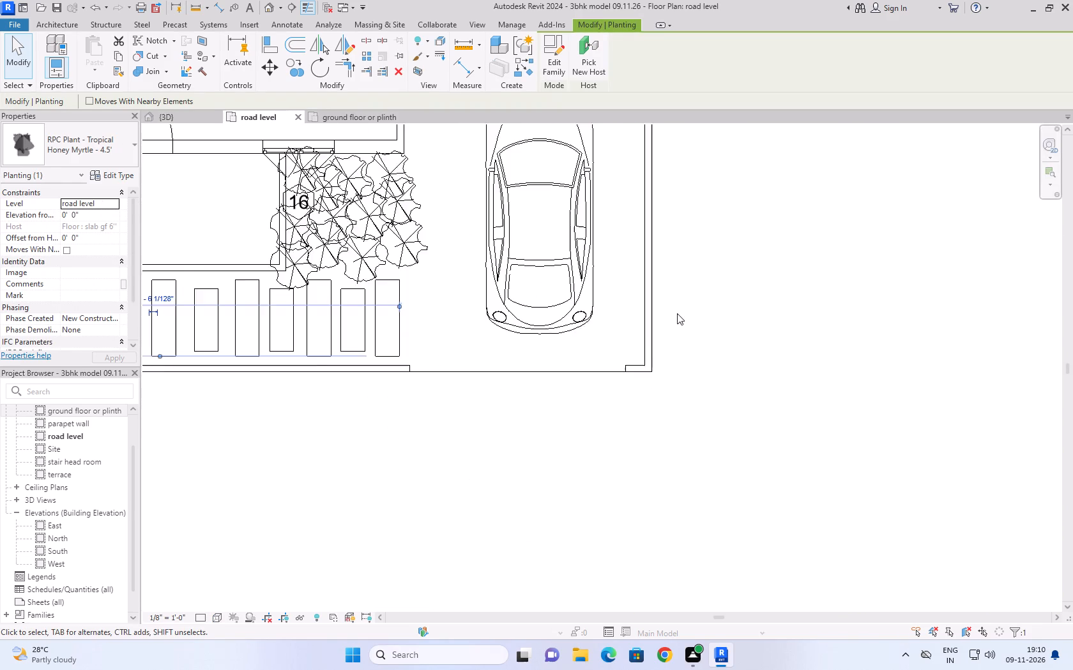
pyautogui.scroll(-4, 677, 313)
pyautogui.scroll(6, 154, 388)
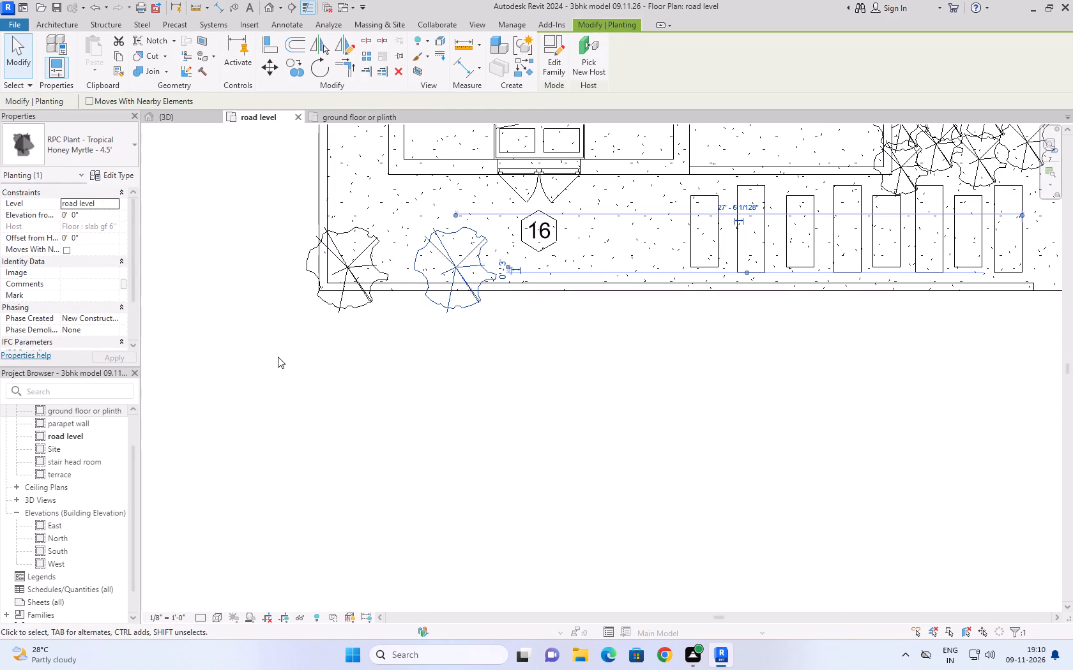
pyautogui.press('Up')
pyautogui.press('Up')
pyautogui.press('Up')
pyautogui.press('Down')
pyautogui.press('Down')
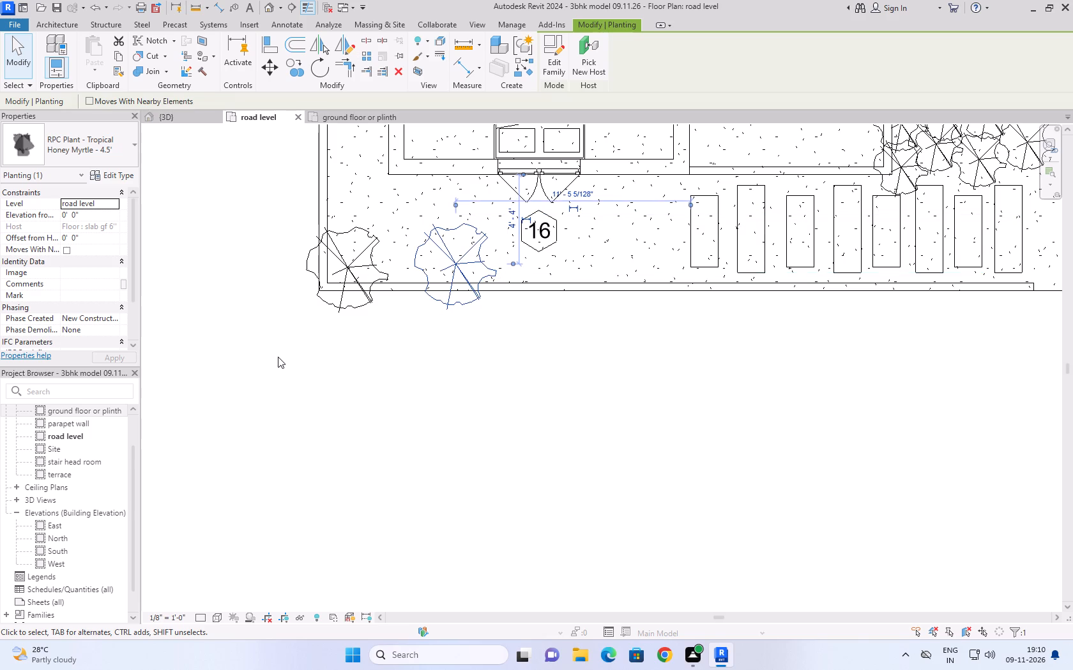
# Nudge the Honey Myrtle shrub at the west front corner two steps east and six steps north, away from the compound walls.
pyautogui.click(358, 231)
pyautogui.press('Right')
pyautogui.press('Right')
pyautogui.press('Up')
pyautogui.press('Up')
pyautogui.press('Up')
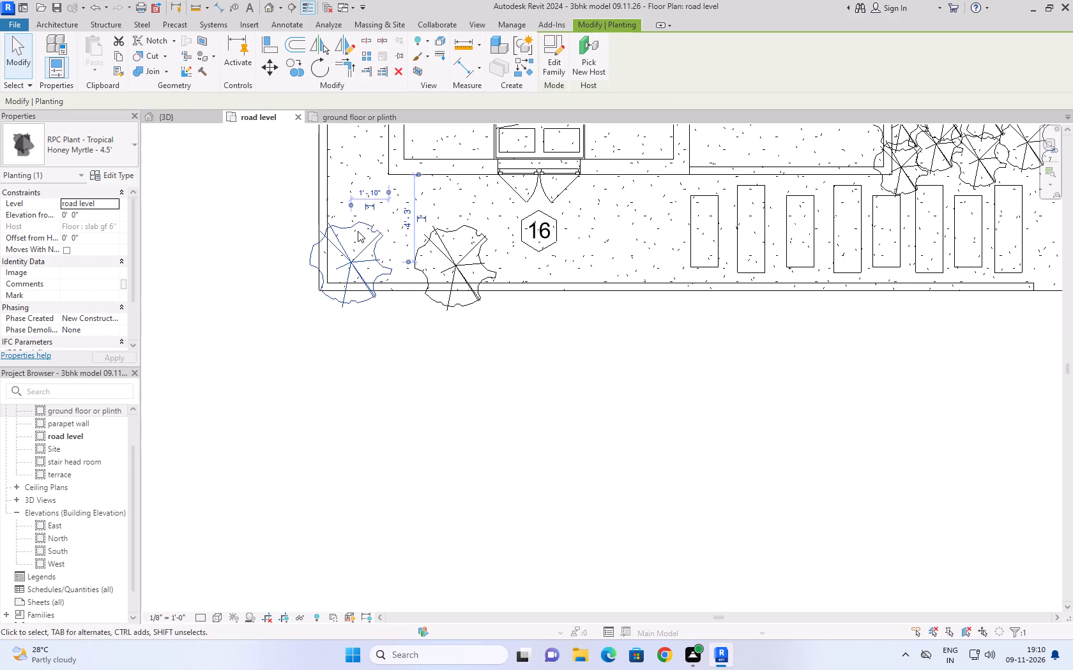
pyautogui.press('Up')
pyautogui.press('Up')
pyautogui.press('Up')
pyautogui.click(441, 410)
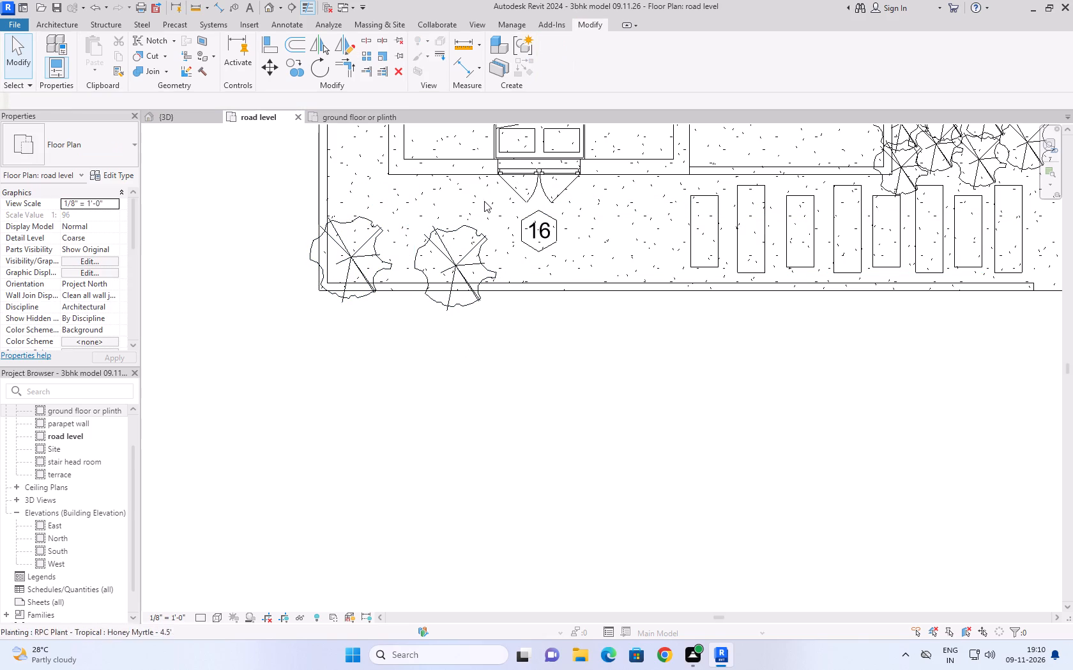
# Check in 3D how the two nudged shrubs sit against the front compound wall.
pyautogui.click(337, 112)
pyautogui.click(184, 117)
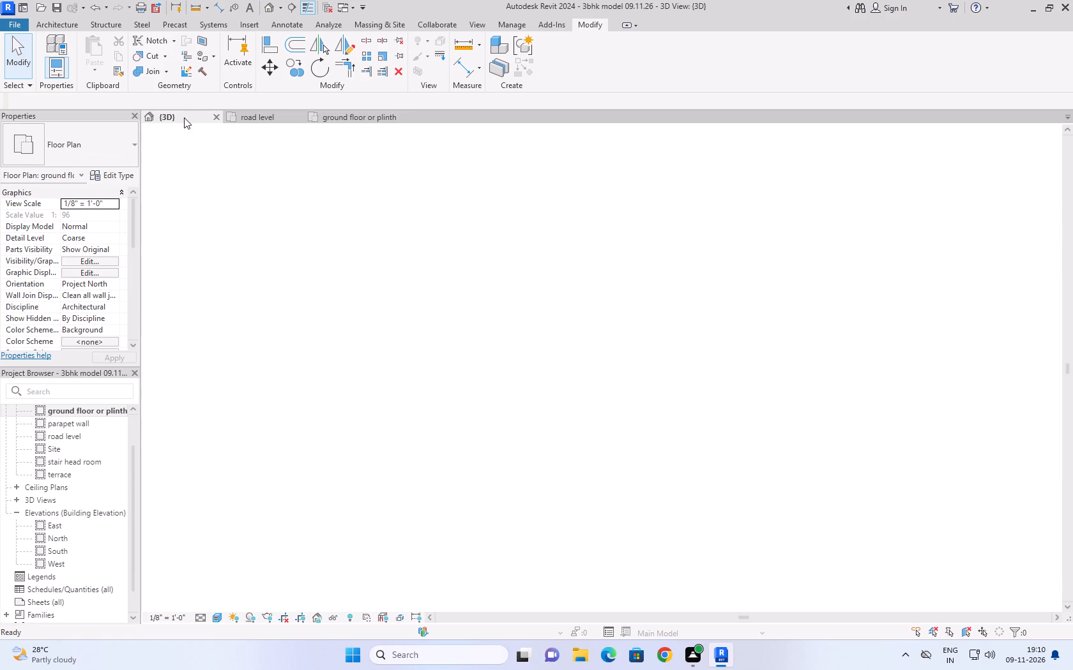
pyautogui.scroll(-3, 419, 265)
pyautogui.click(402, 458)
pyautogui.scroll(-4, 220, 198)
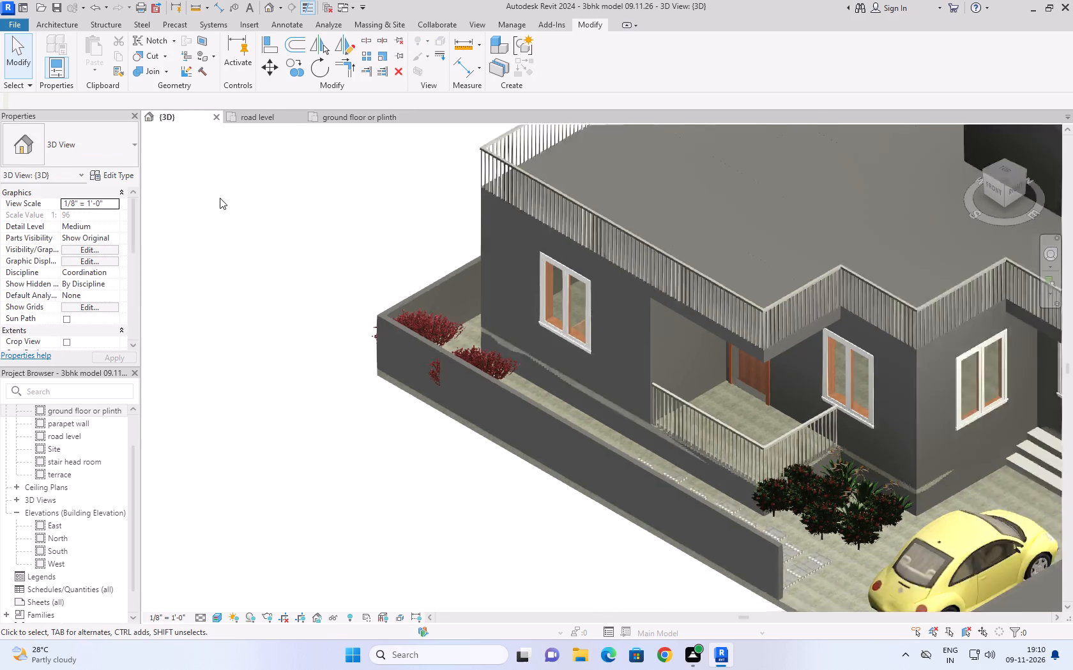
pyautogui.scroll(-4, 255, 330)
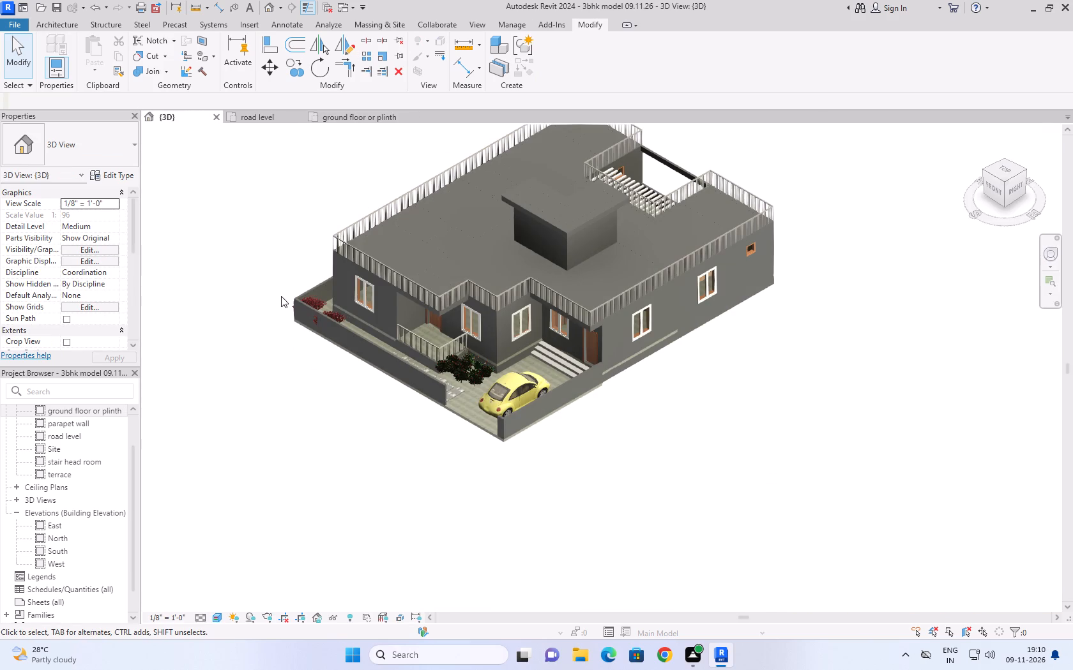
# Change all Honey Myrtle shrubs along the front compound wall to the RPC Plant - Tropical Jungle Flame - 3' type.
pyautogui.scroll(4, 255, 263)
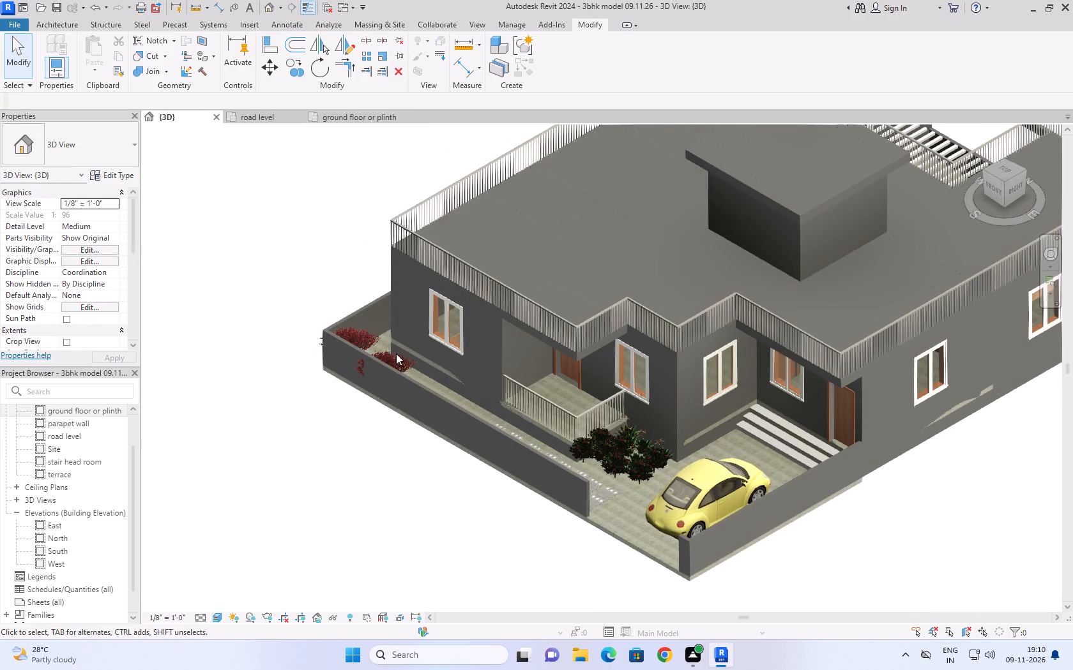
pyautogui.click(396, 354)
pyautogui.write('sa')
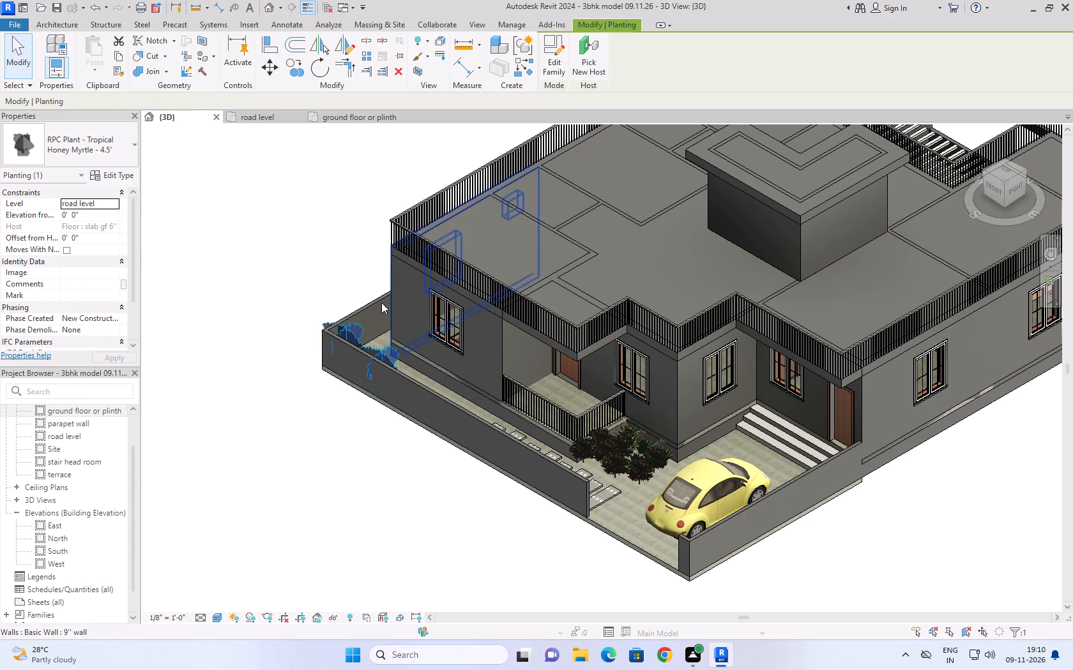
pyautogui.click(114, 156)
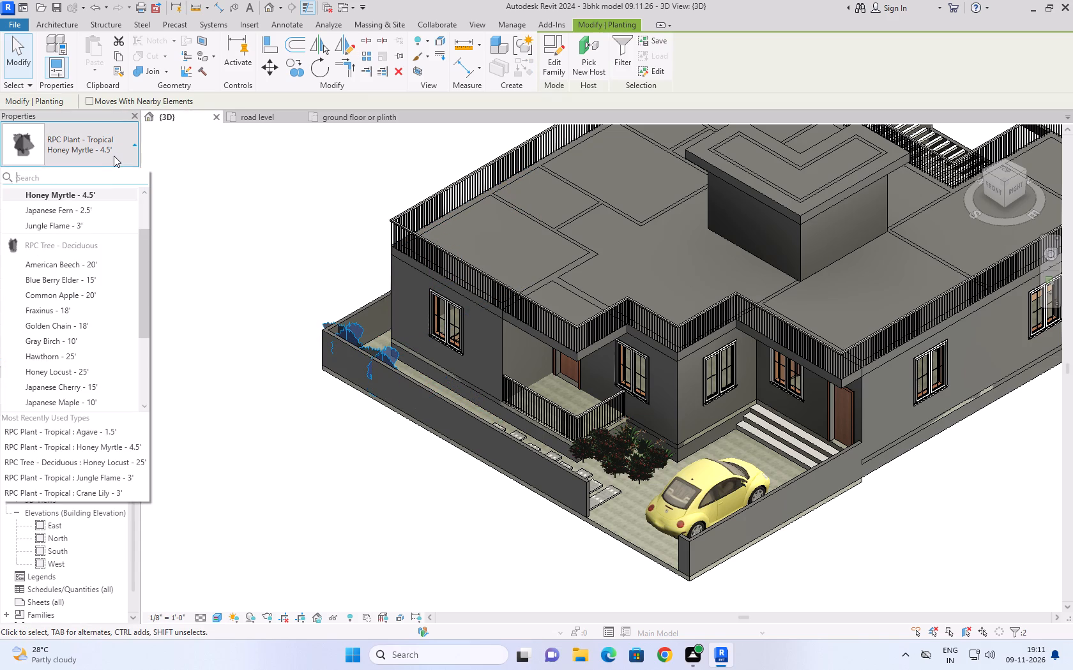
pyautogui.click(79, 223)
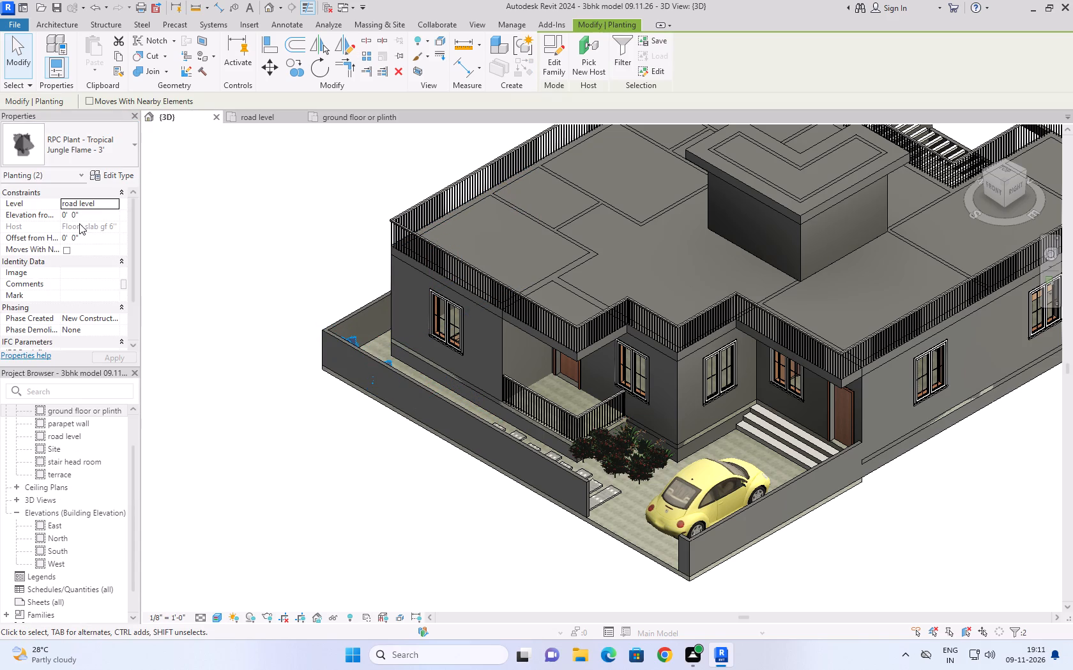
pyautogui.click(371, 456)
# Check the replaced plants in 3D, return to the road level plan and save the project.
pyautogui.keyDown('shift'); pyautogui.moveTo(374, 453); pyautogui.dragTo(331, 471, button='middle'); pyautogui.keyUp('shift')
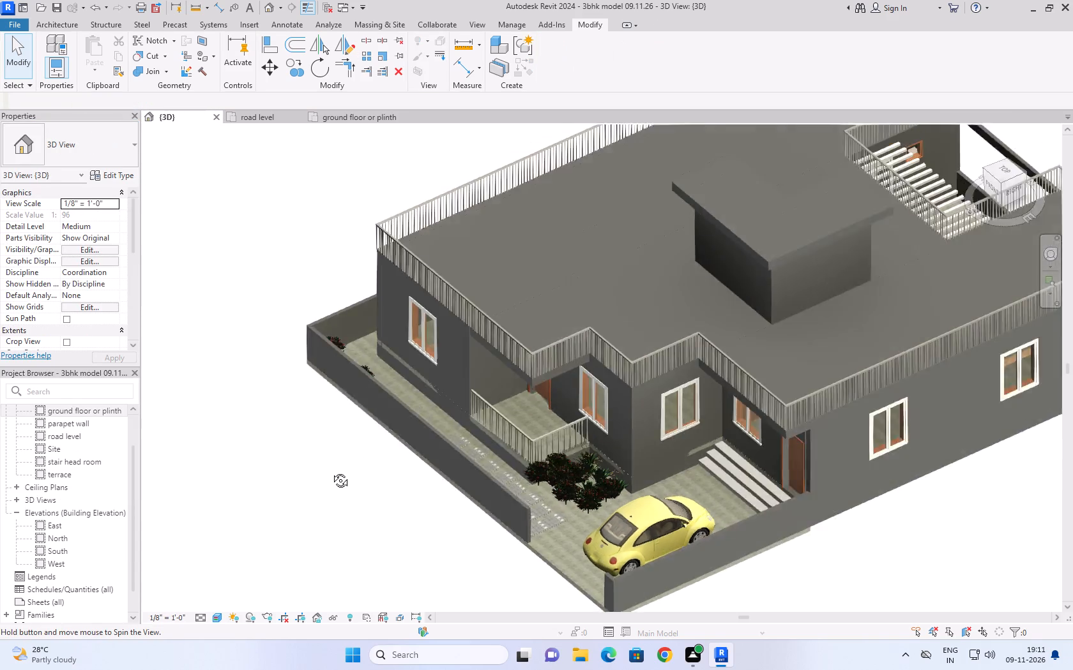
pyautogui.keyDown('shift'); pyautogui.moveTo(331, 471); pyautogui.dragTo(271, 475, button='middle'); pyautogui.keyUp('shift')
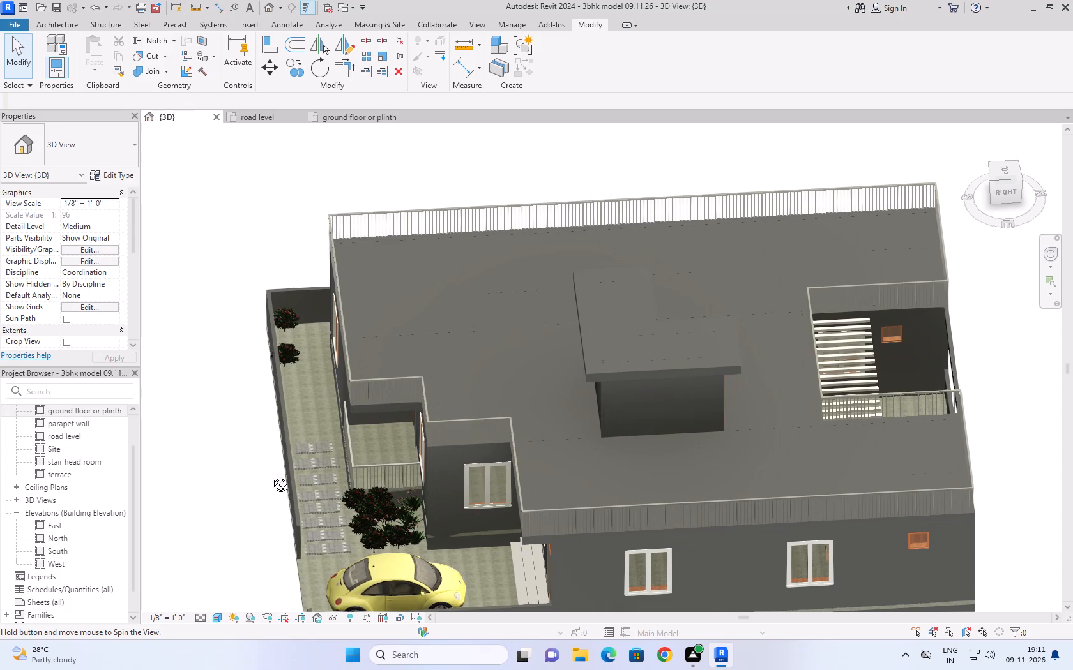
pyautogui.keyDown('shift'); pyautogui.moveTo(271, 475); pyautogui.dragTo(457, 435, button='middle'); pyautogui.keyUp('shift')
pyautogui.scroll(-4, 469, 433)
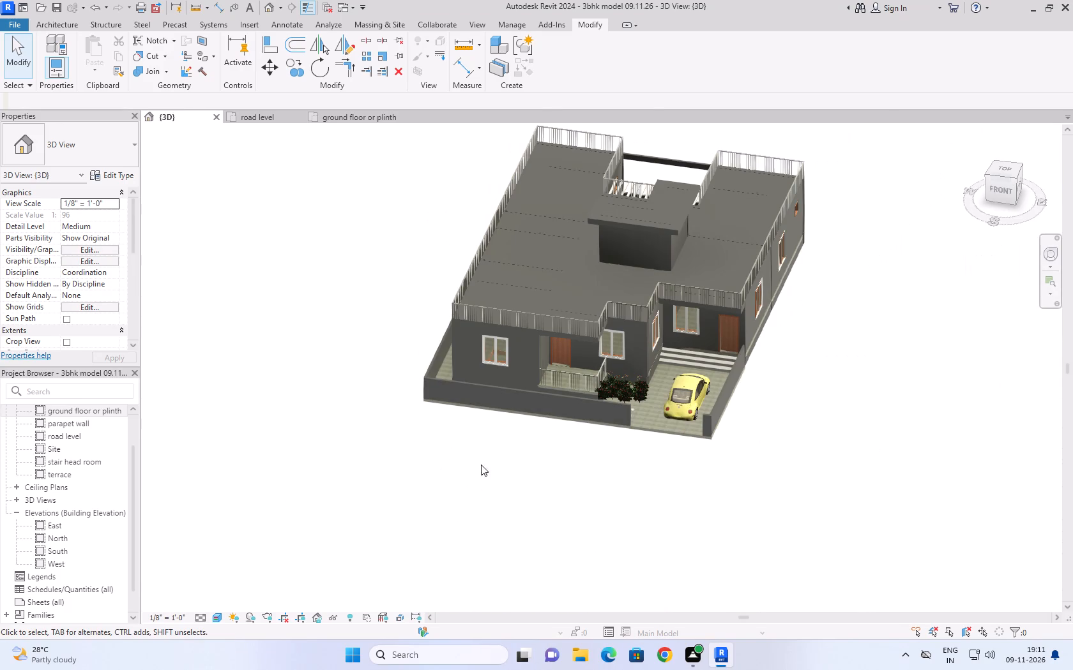
pyautogui.click(246, 112)
pyautogui.scroll(-5, 395, 322)
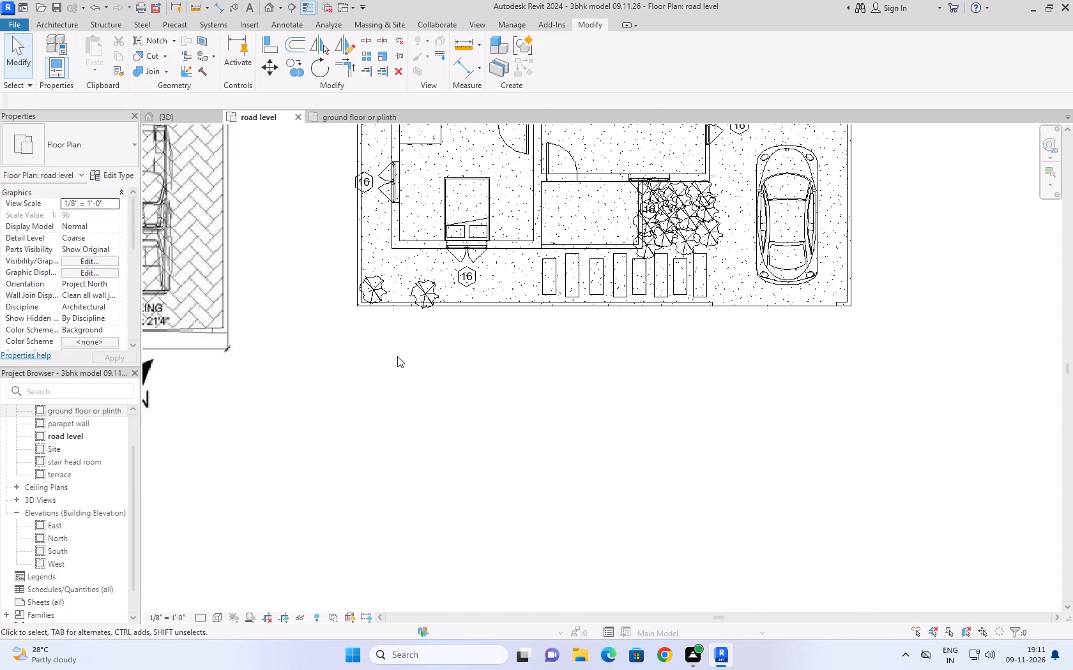
pyautogui.hotkey('ctrl', 's')
# Open the US family library to load a new component for the kitchen in the road level plan.
pyautogui.scroll(-9, 400, 369)
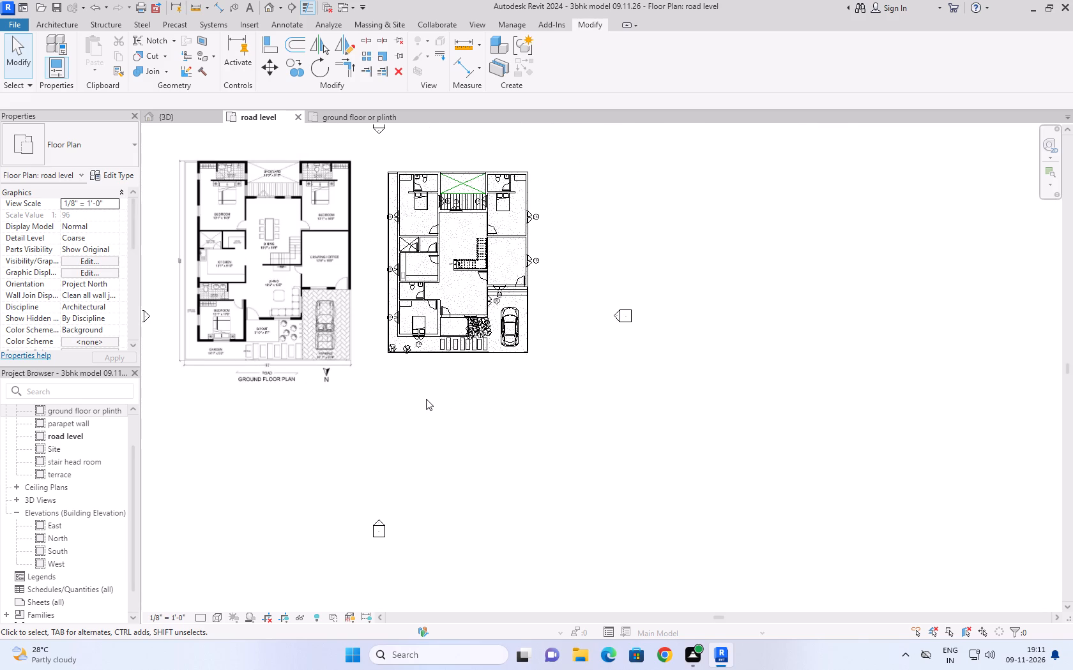
pyautogui.scroll(4, 422, 278)
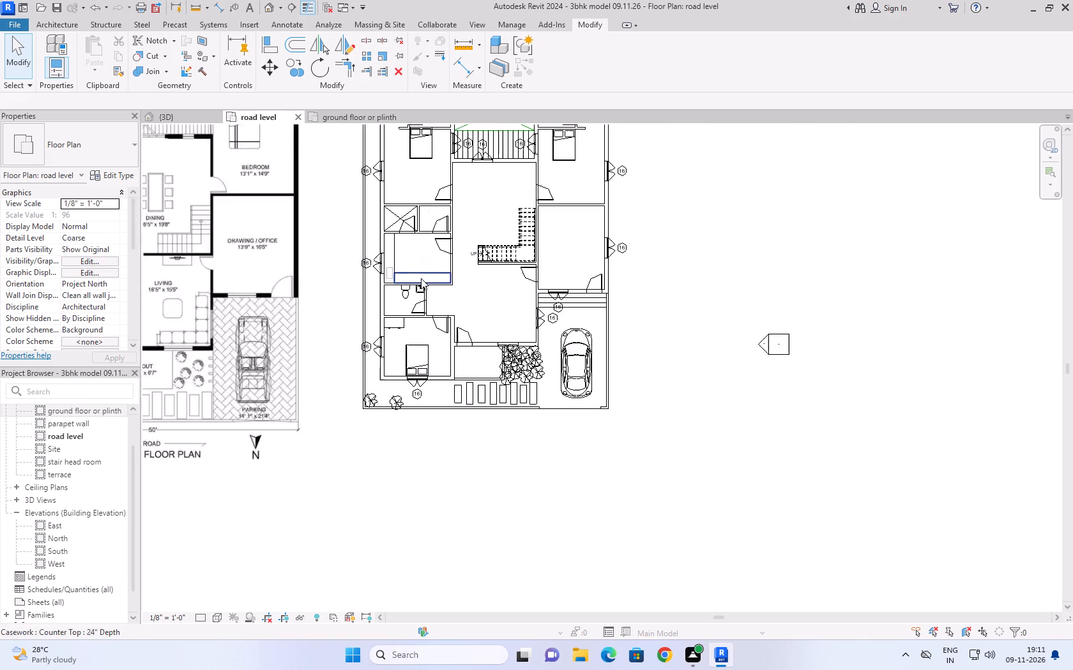
pyautogui.scroll(5, 421, 278)
pyautogui.moveTo(411, 224); pyautogui.dragTo(457, 354, button='middle')
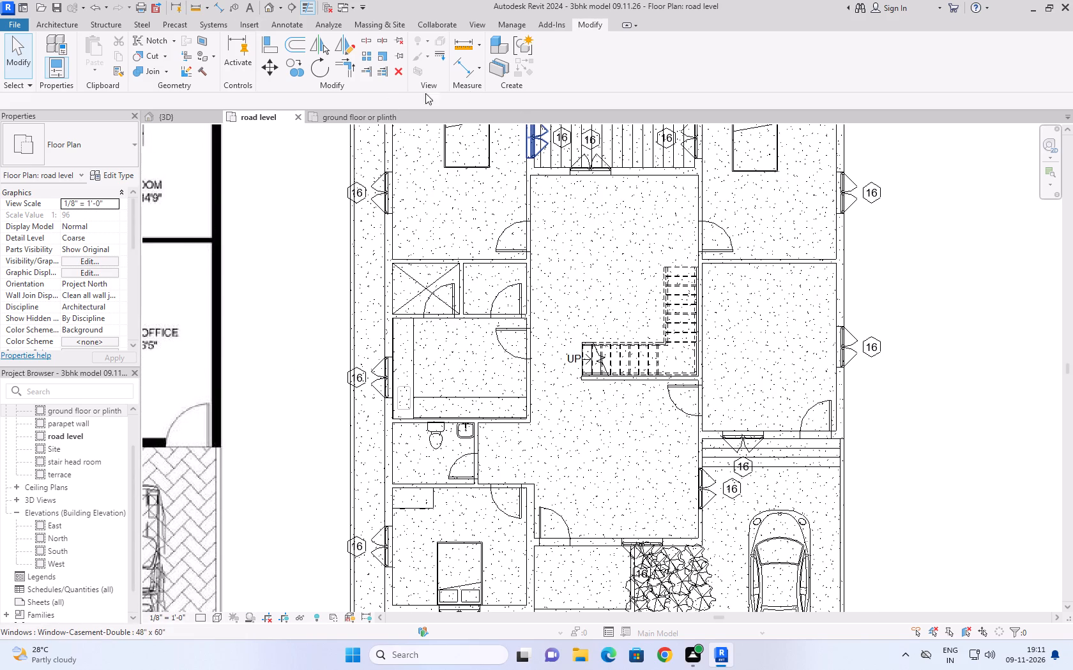
pyautogui.click(67, 28)
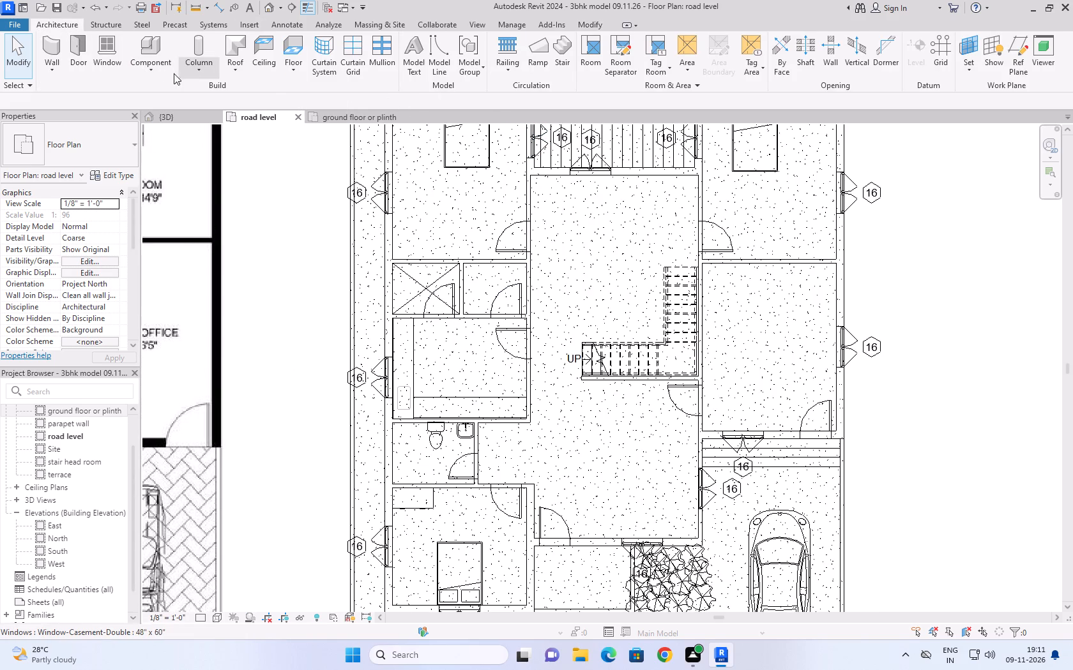
pyautogui.click(165, 73)
pyautogui.click(176, 88)
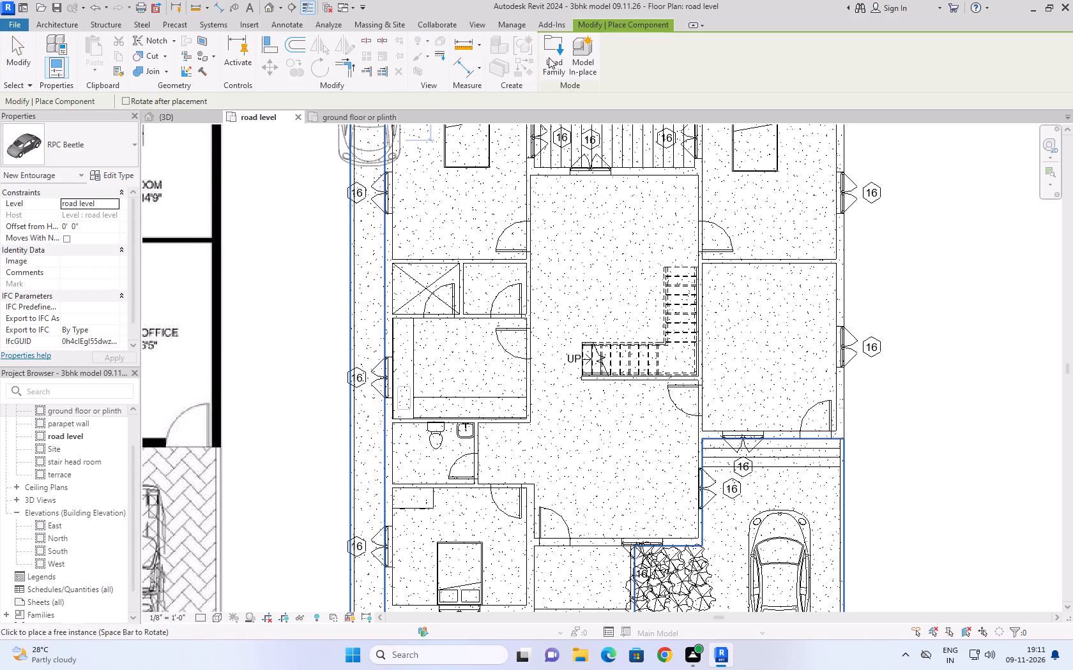
pyautogui.click(550, 57)
pyautogui.click(497, 80)
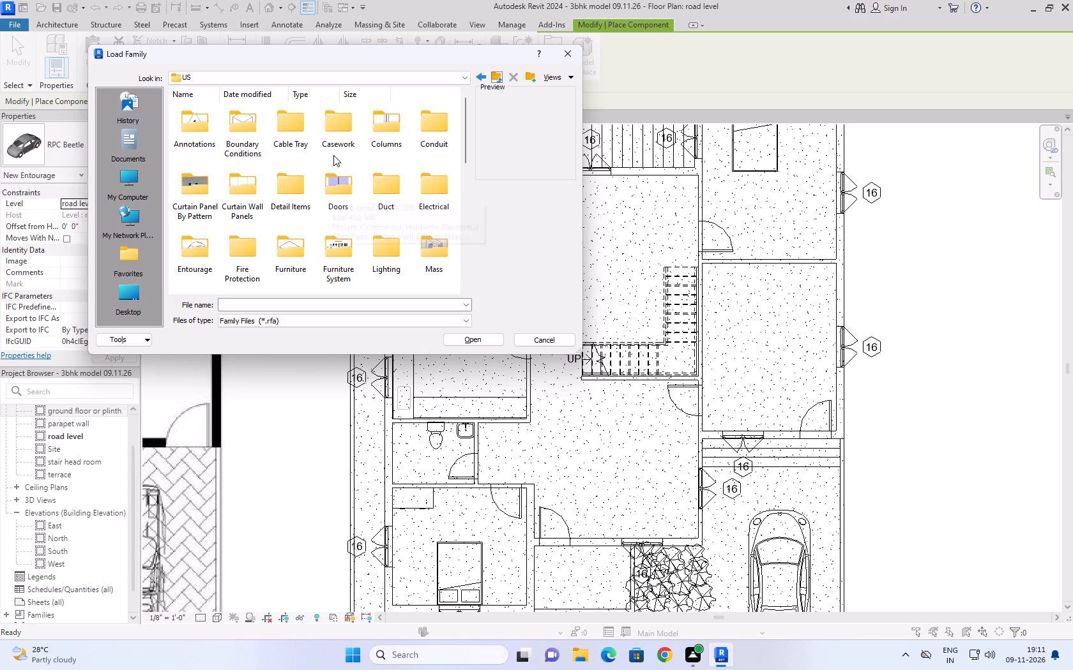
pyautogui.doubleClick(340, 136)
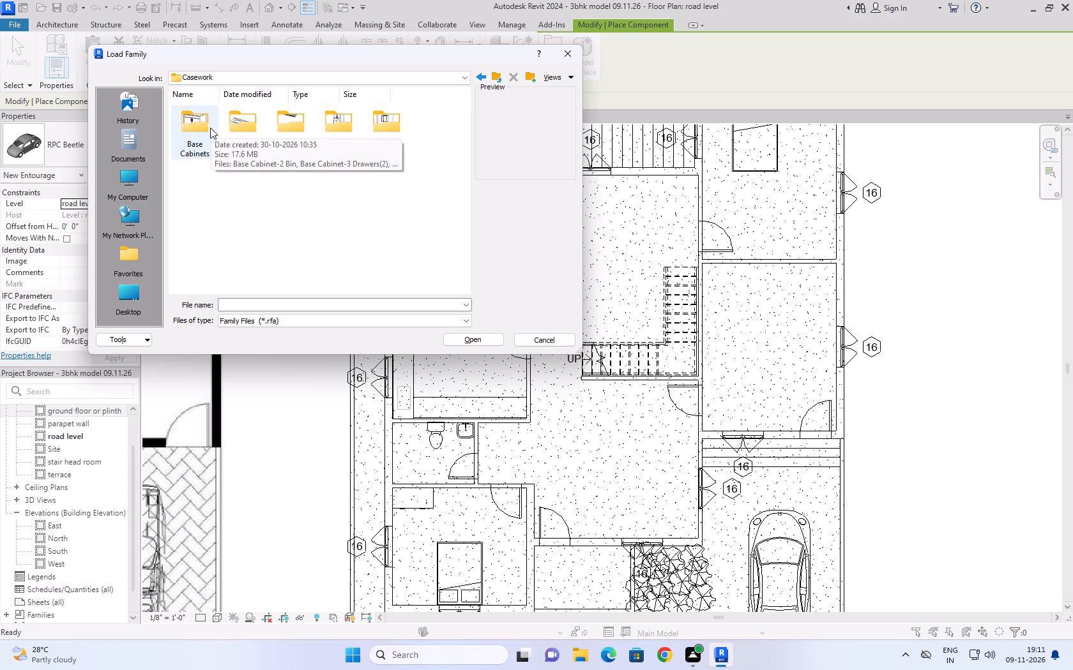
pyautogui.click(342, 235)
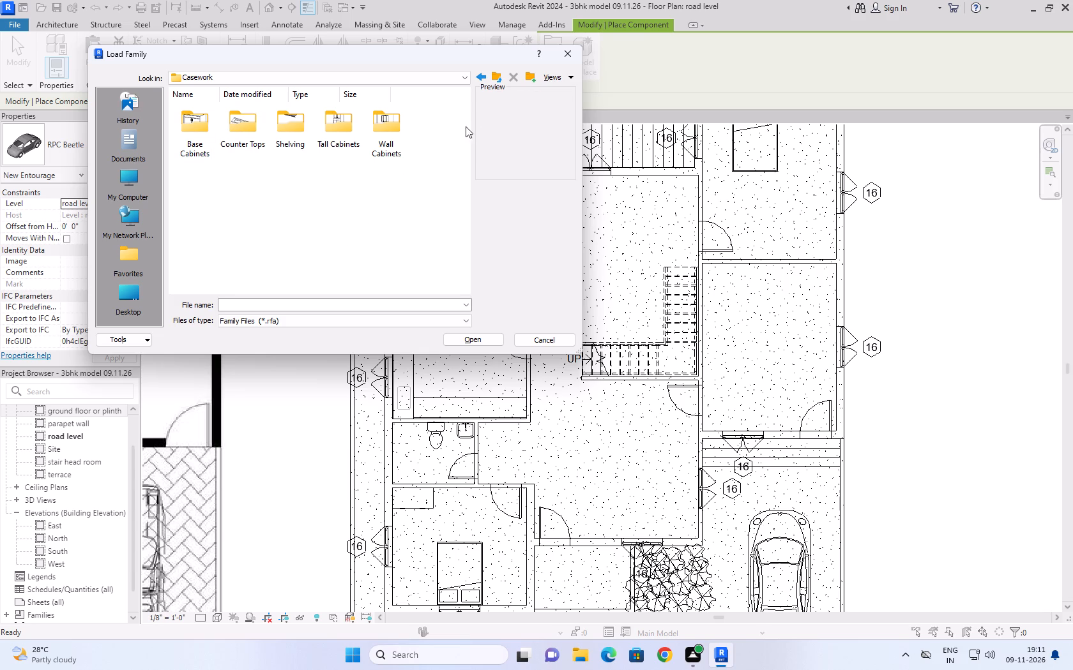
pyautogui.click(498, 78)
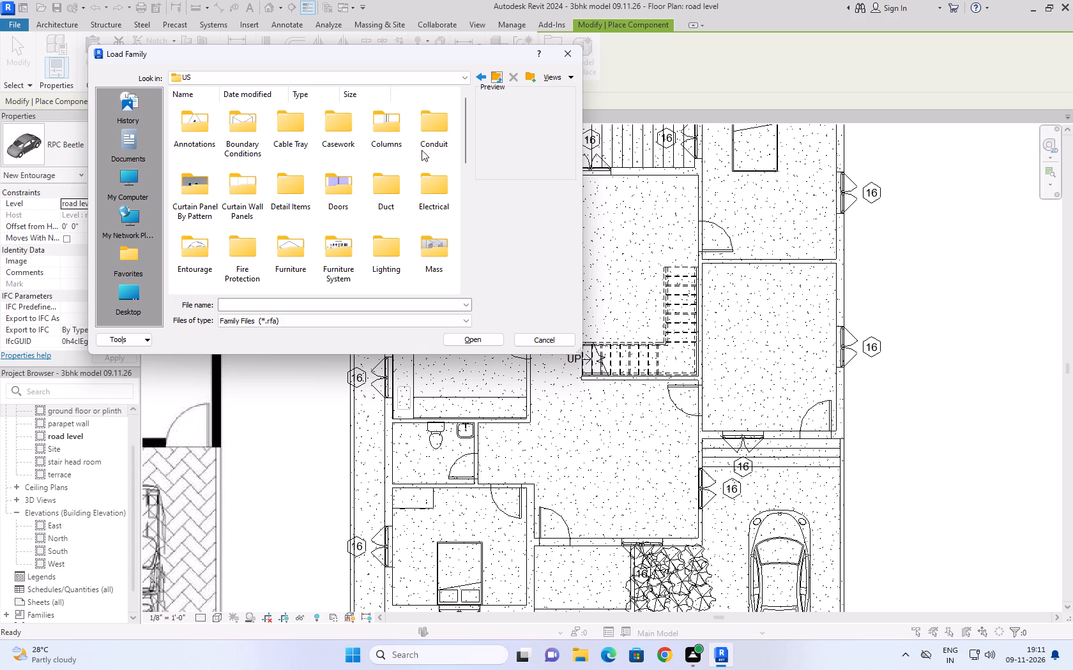
# Load the Sink Kitchen-Single family from the library's Plumbing, Architectural, Fixtures, Sinks folder.
pyautogui.scroll(-2, 408, 170)
pyautogui.doubleClick(436, 133)
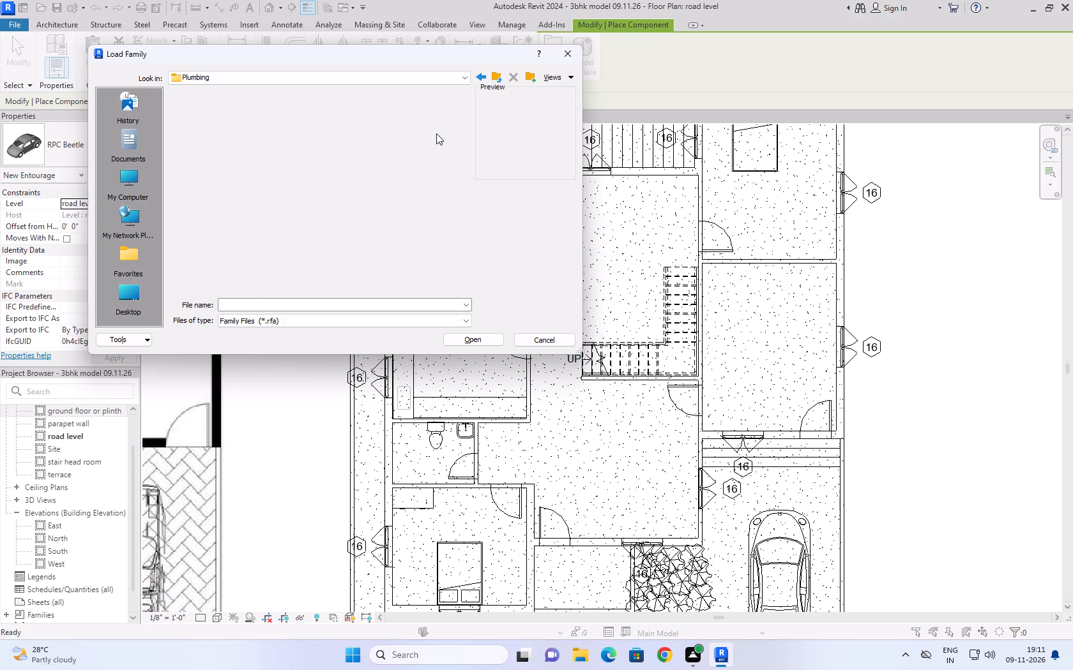
pyautogui.doubleClick(206, 126)
pyautogui.click(222, 124)
pyautogui.doubleClick(222, 124)
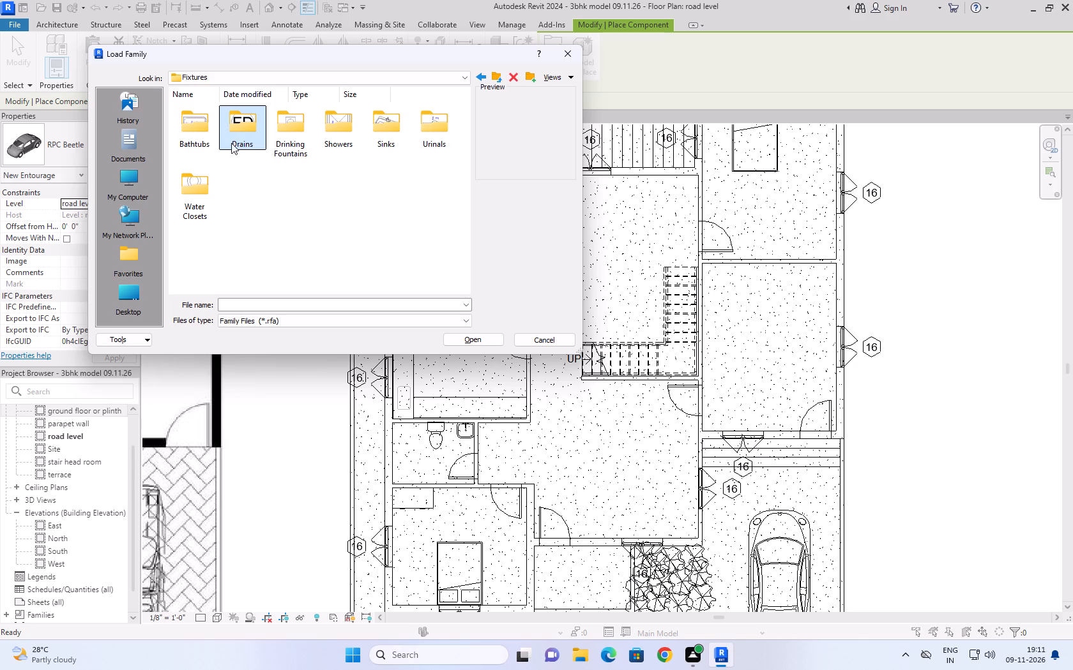
pyautogui.doubleClick(381, 140)
pyautogui.click(278, 122)
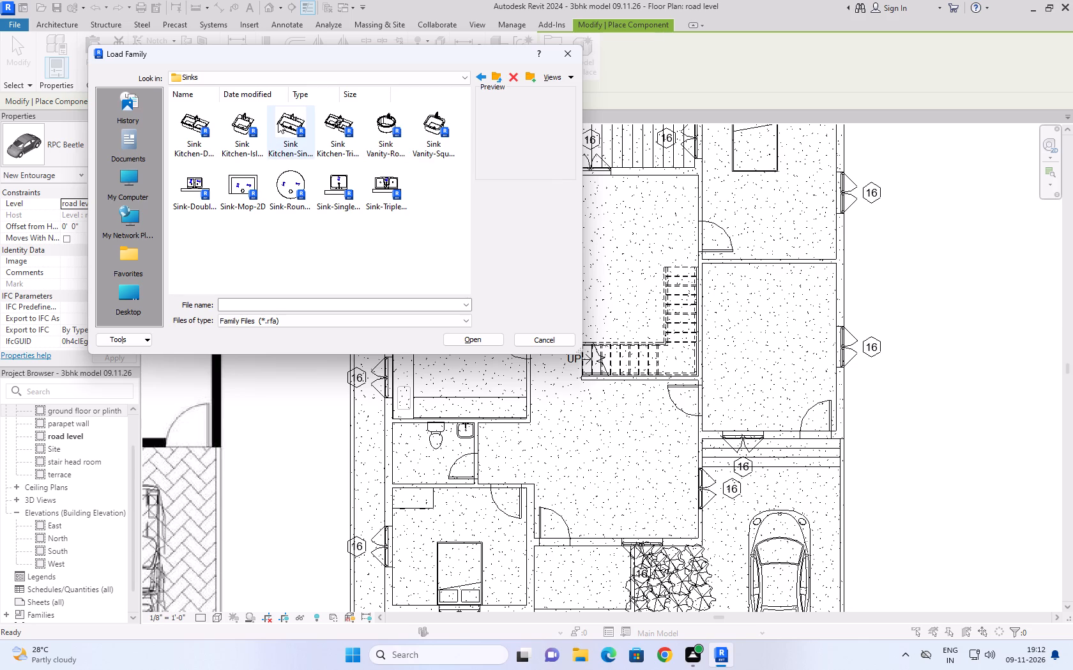
pyautogui.click(482, 340)
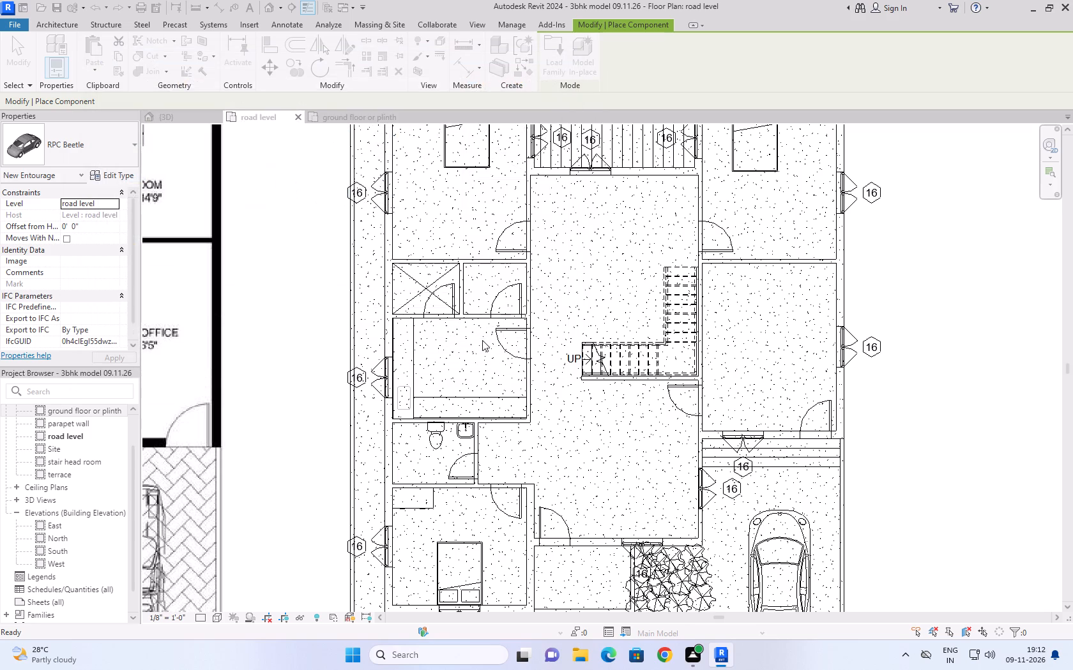
# Place one Sink Kitchen-Single 30" x 21", rotated so its taps face the window wall, over the sink hole in the kitchen countertop.
pyautogui.scroll(17, 403, 392)
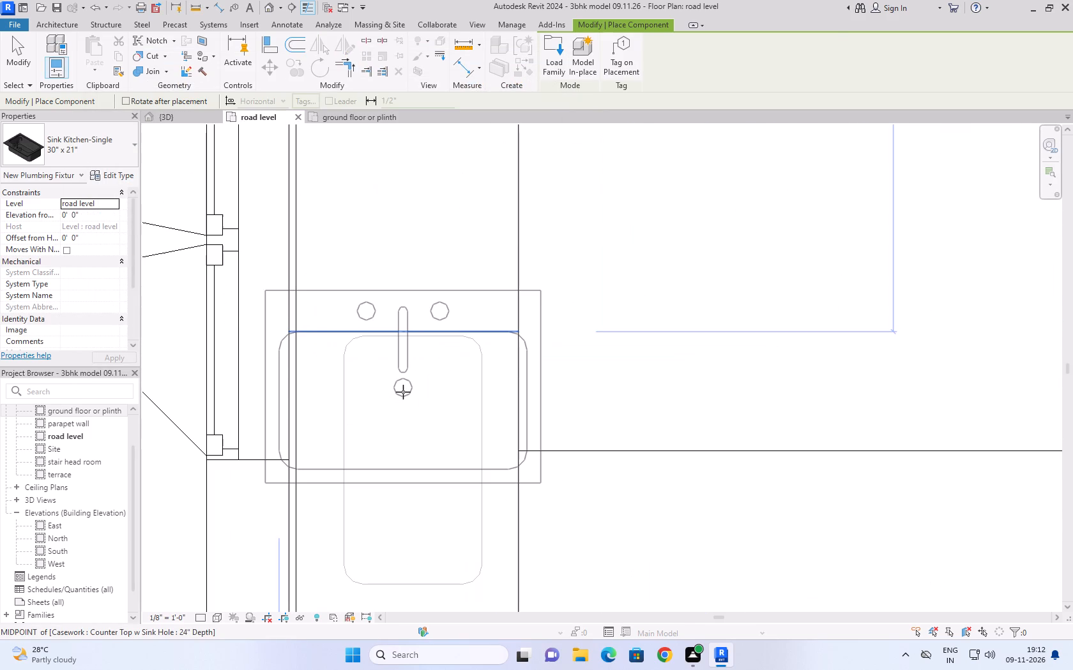
pyautogui.press('space')
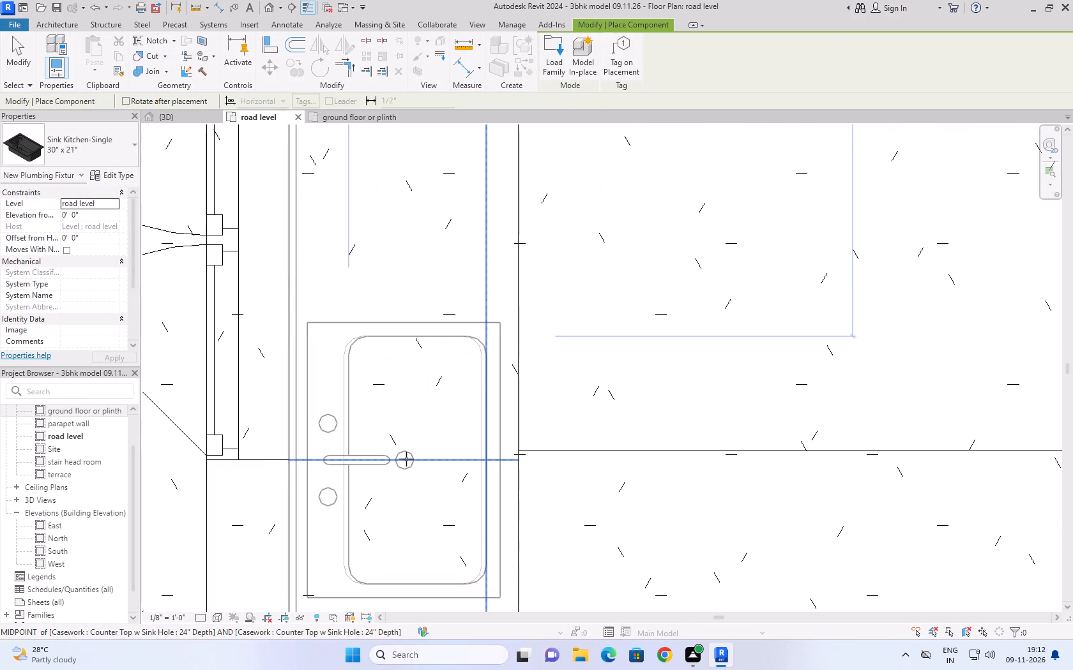
pyautogui.scroll(5, 406, 459)
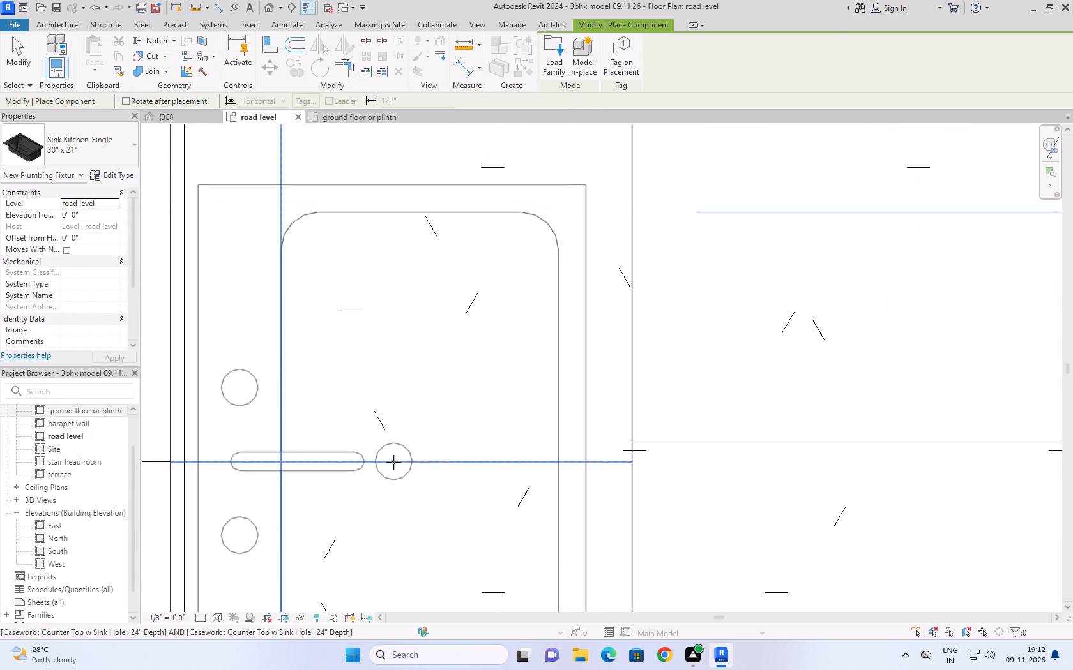
pyautogui.click(393, 462)
pyautogui.scroll(-10, 439, 395)
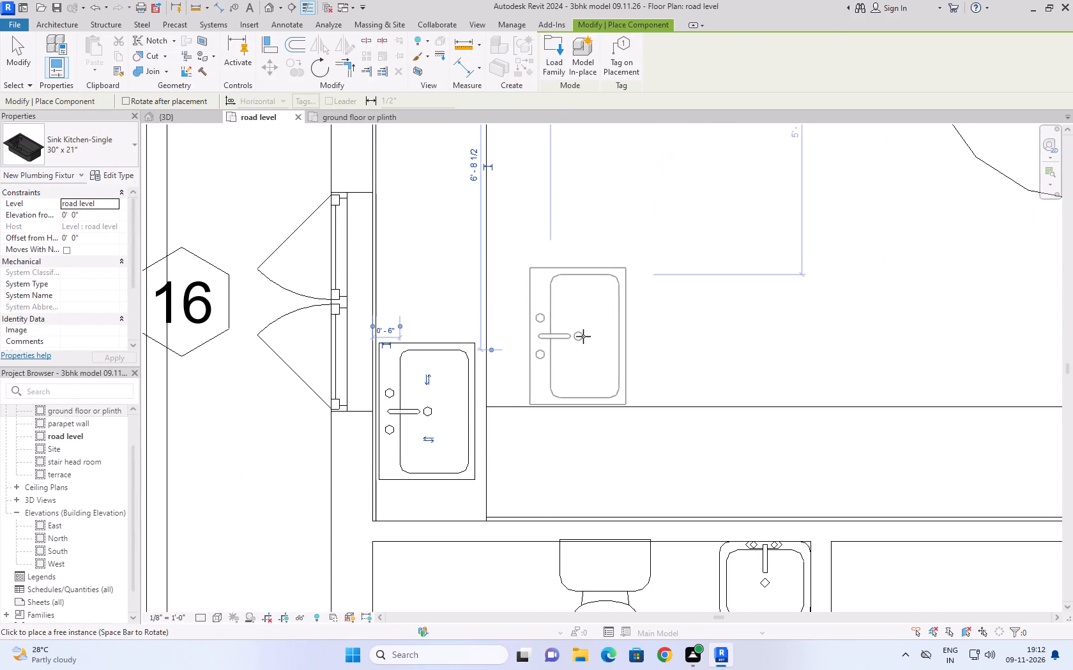
pyautogui.scroll(-4, 587, 336)
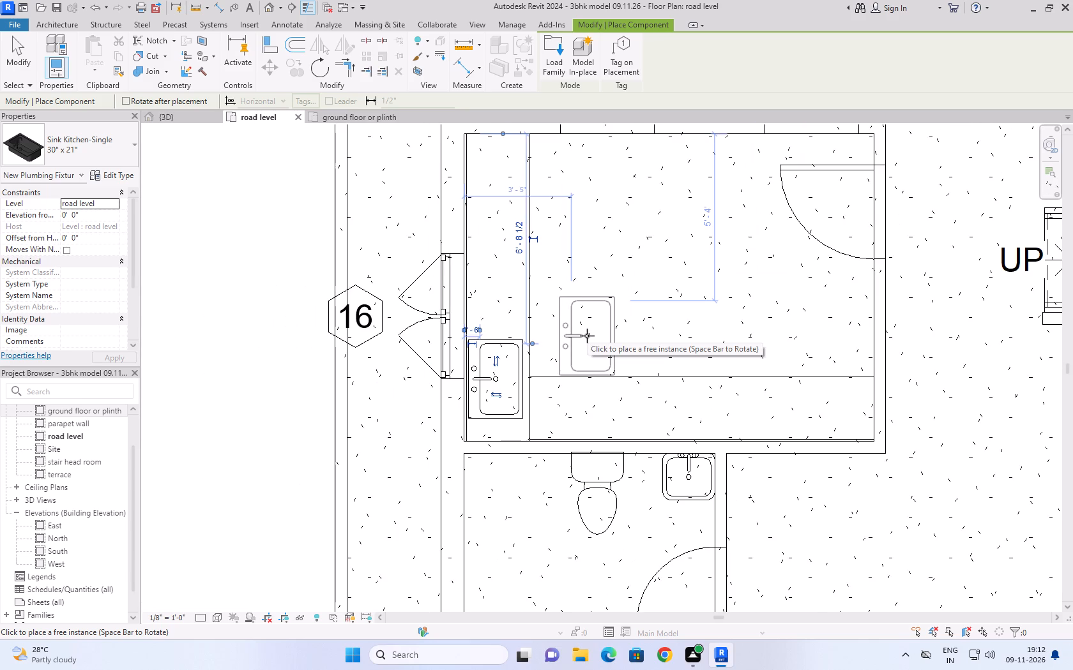
pyautogui.scroll(4, 567, 466)
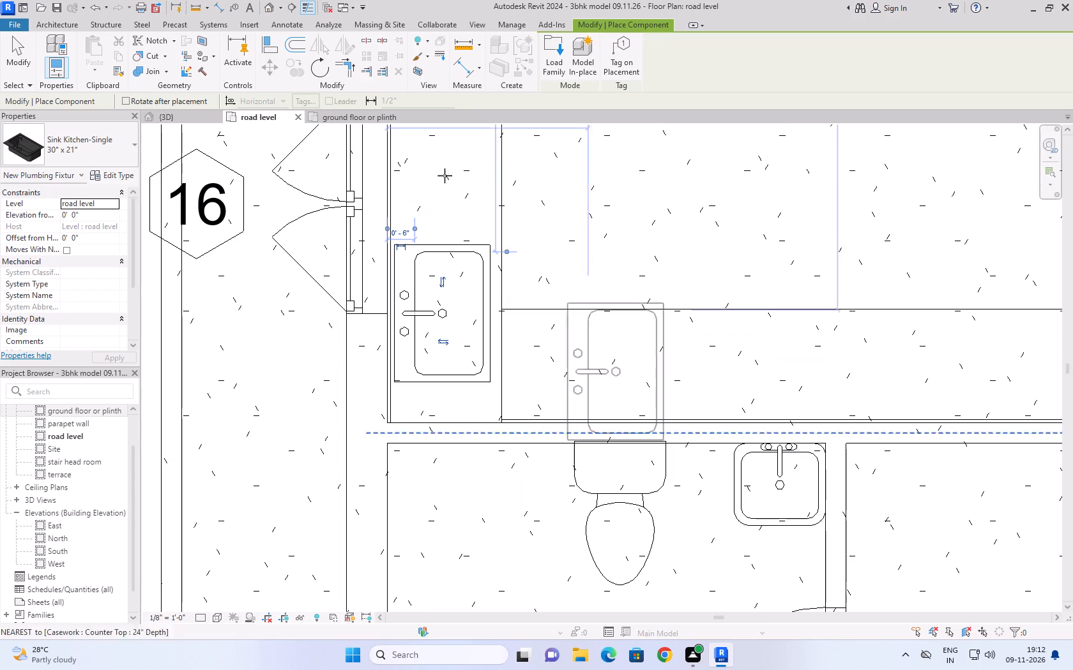
pyautogui.click(10, 54)
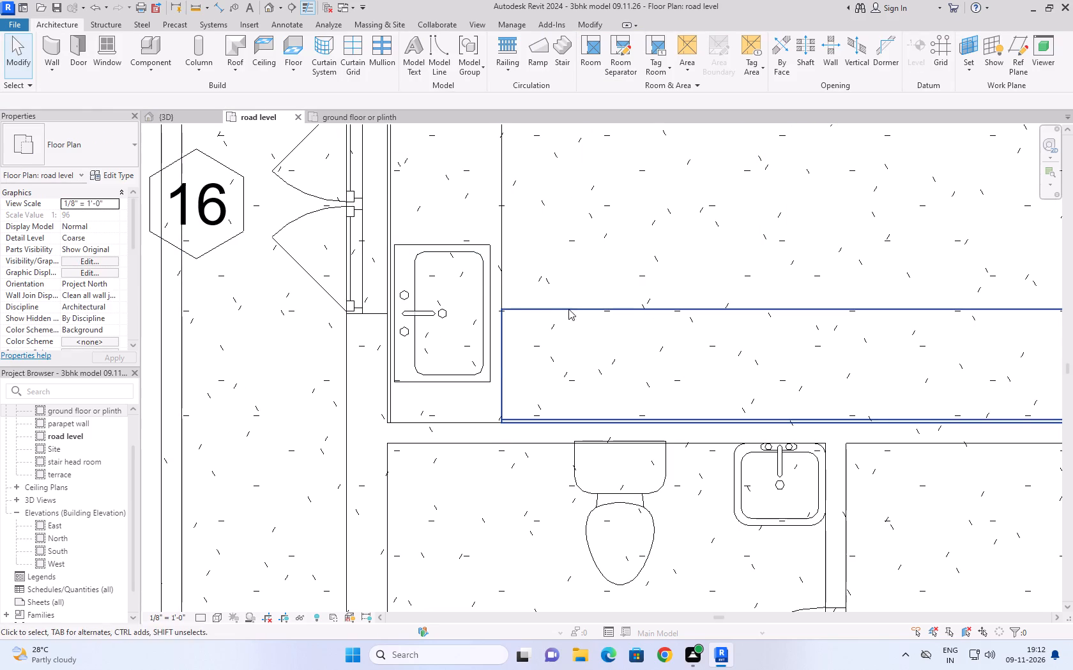
# Shorten the 24" deep counter top along the kitchen-toilet wall to 8' 4" by pulling its sink-side end away from the sink counter.
pyautogui.click(568, 309)
pyautogui.moveTo(503, 365); pyautogui.dragTo(593, 379)
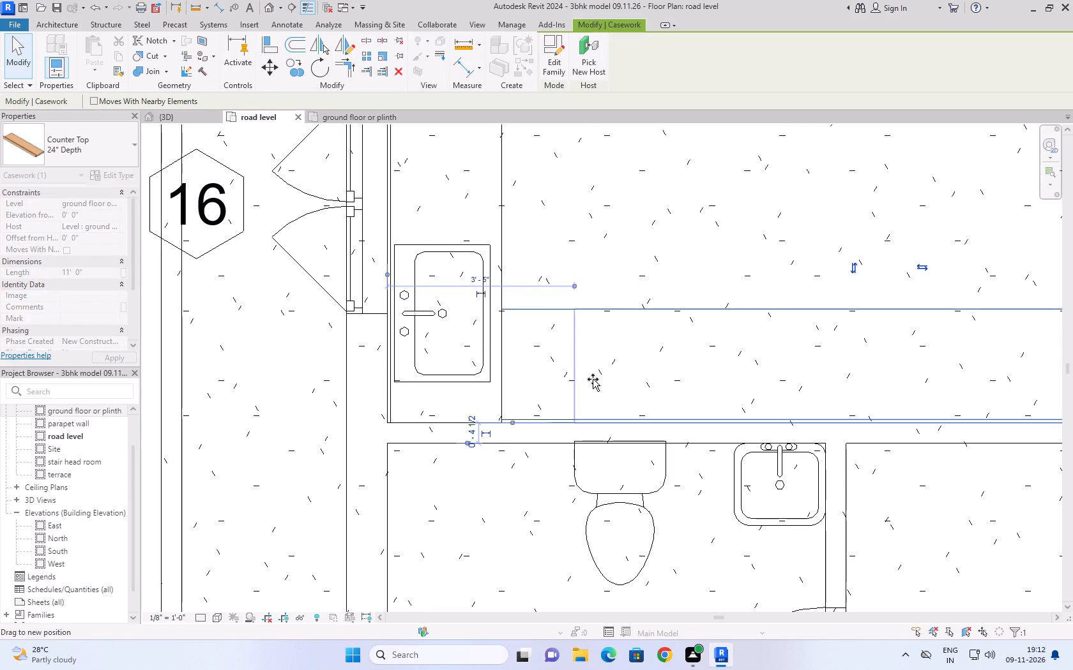
pyautogui.moveTo(593, 379); pyautogui.dragTo(648, 386)
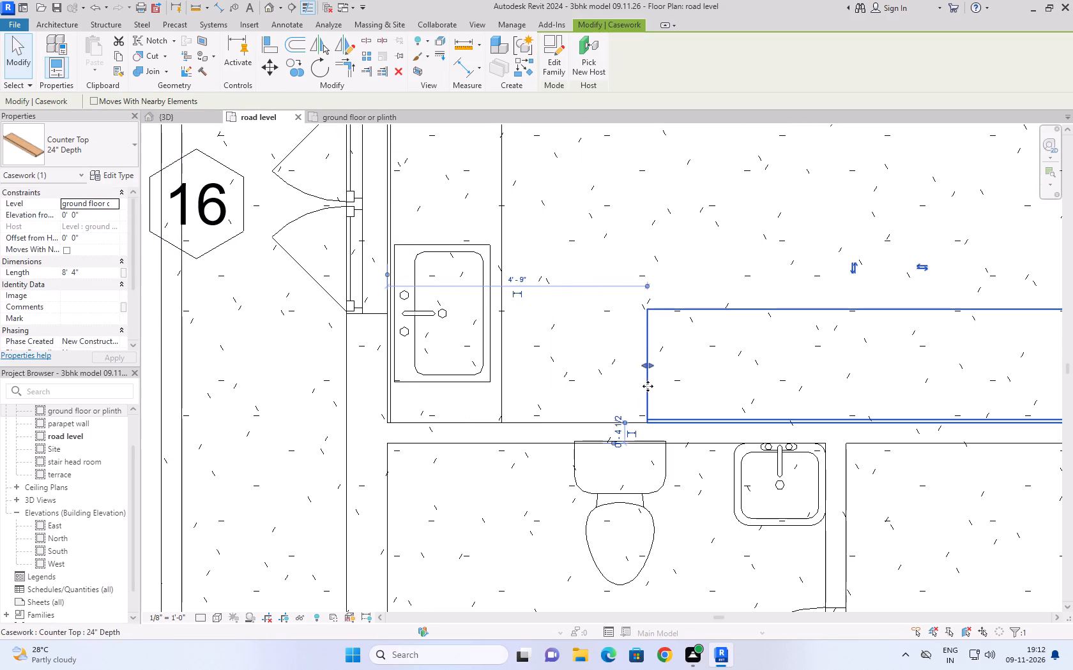
pyautogui.scroll(-10, 648, 386)
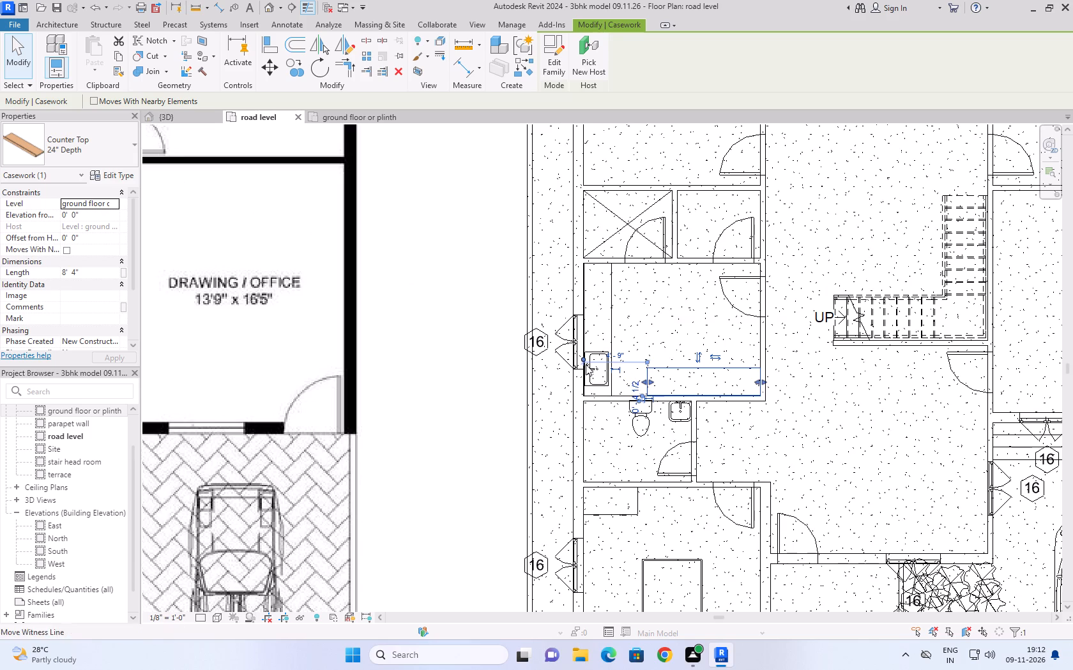
pyautogui.scroll(-3, 449, 308)
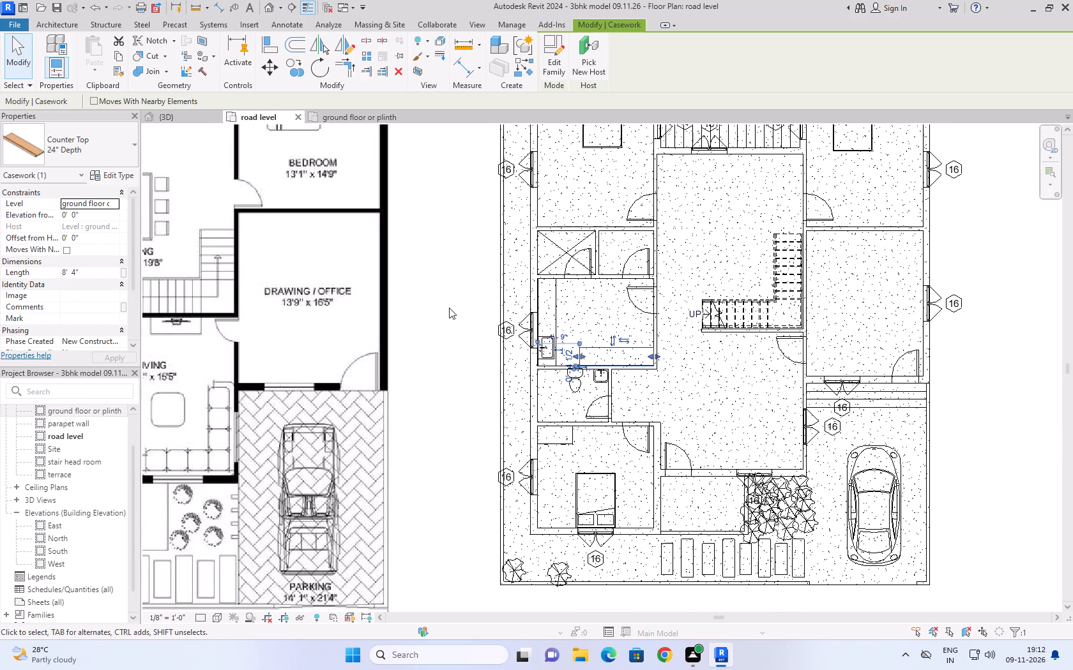
pyautogui.scroll(3, 600, 371)
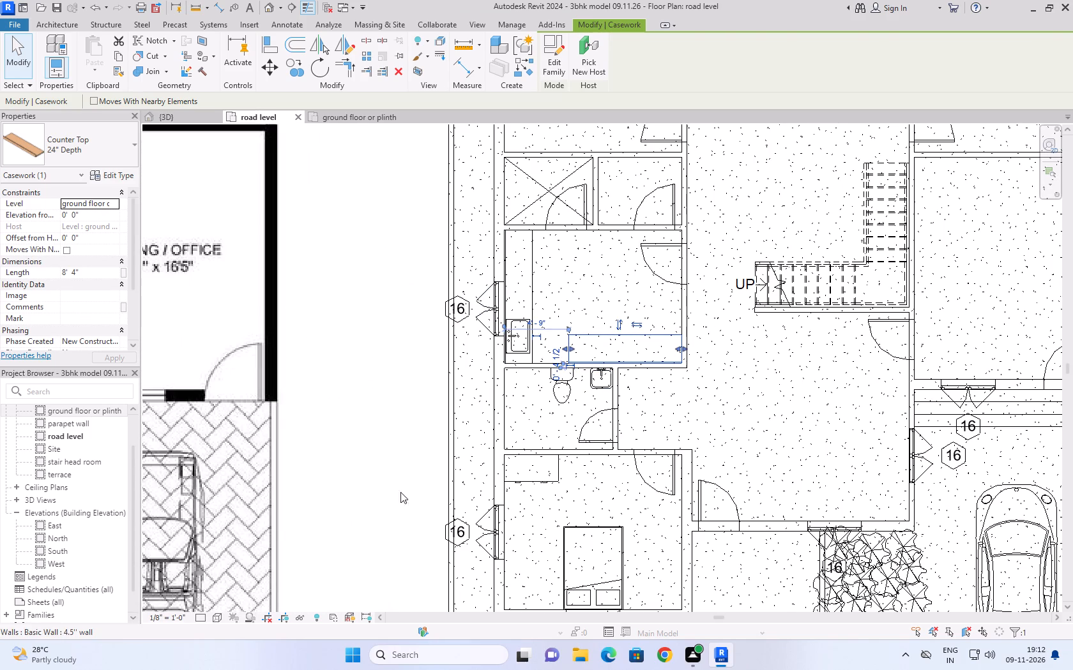
# Measure the gap between the sink counter's front edge and the near end of the shortened counter top in the kitchen.
pyautogui.click(399, 302)
pyautogui.scroll(-5, 433, 403)
pyautogui.scroll(-4, 545, 569)
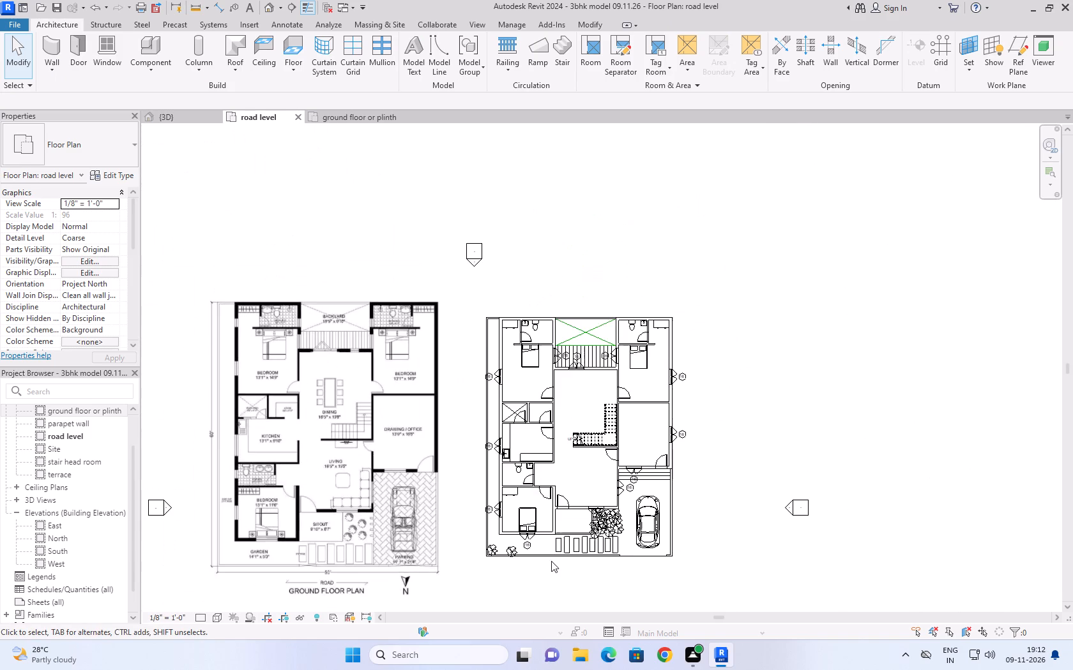
pyautogui.scroll(6, 557, 572)
pyautogui.scroll(-5, 576, 549)
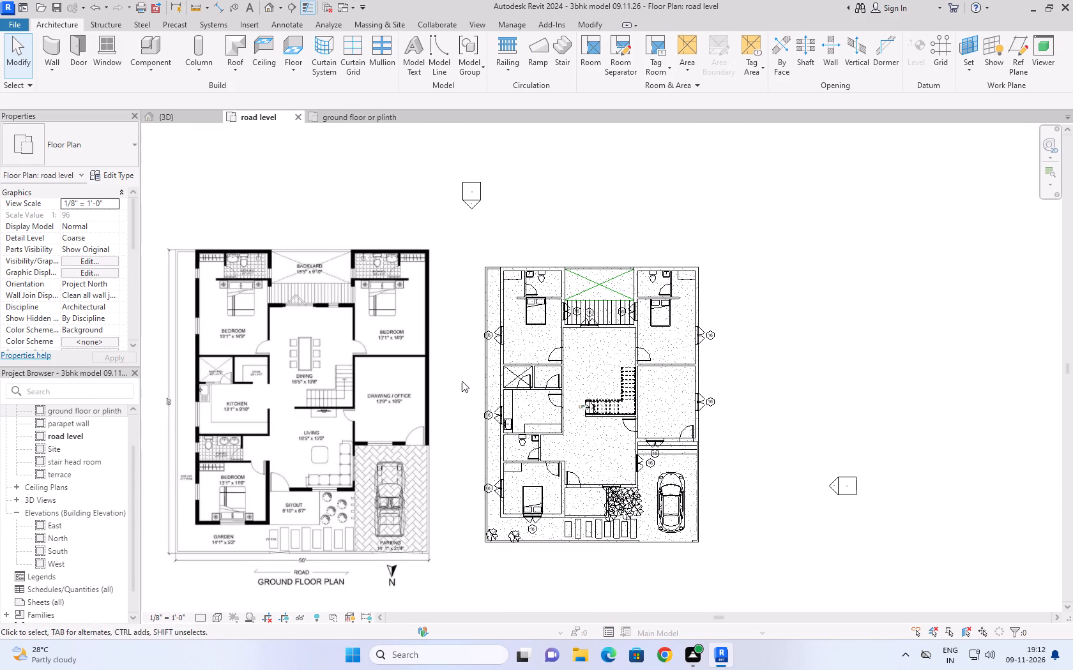
pyautogui.scroll(6, 462, 429)
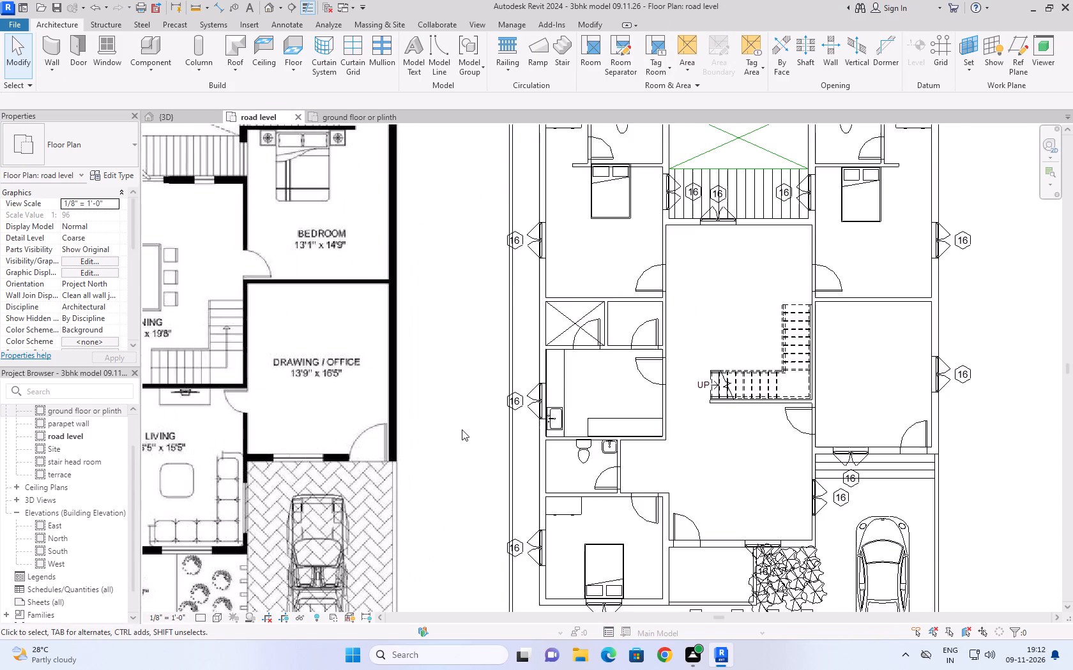
pyautogui.scroll(9, 600, 433)
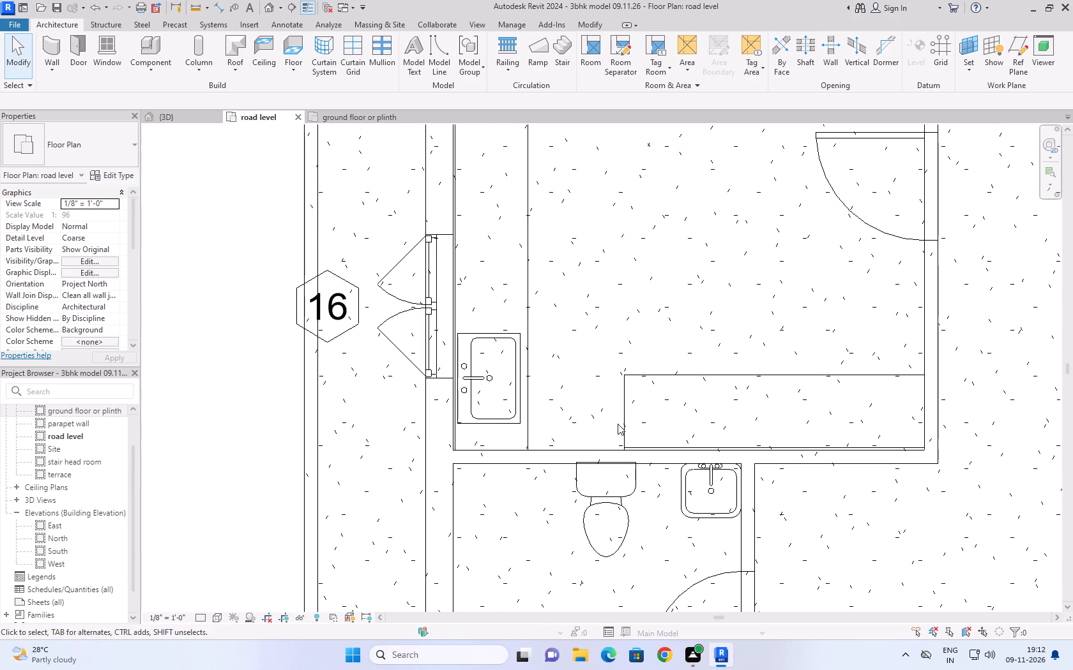
pyautogui.write('di')
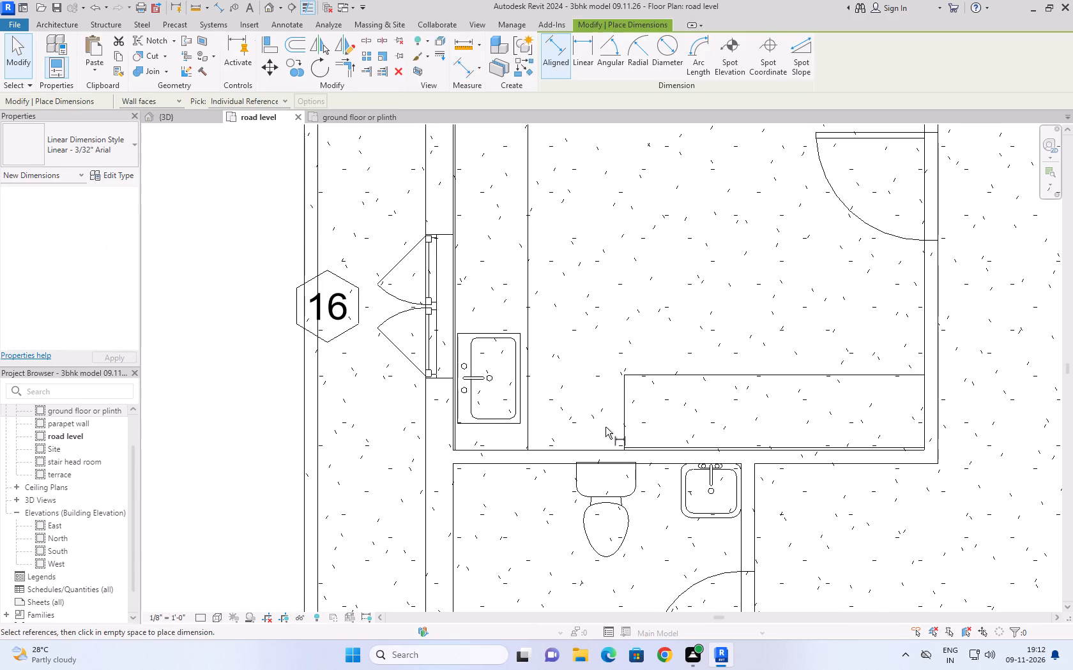
pyautogui.click(529, 413)
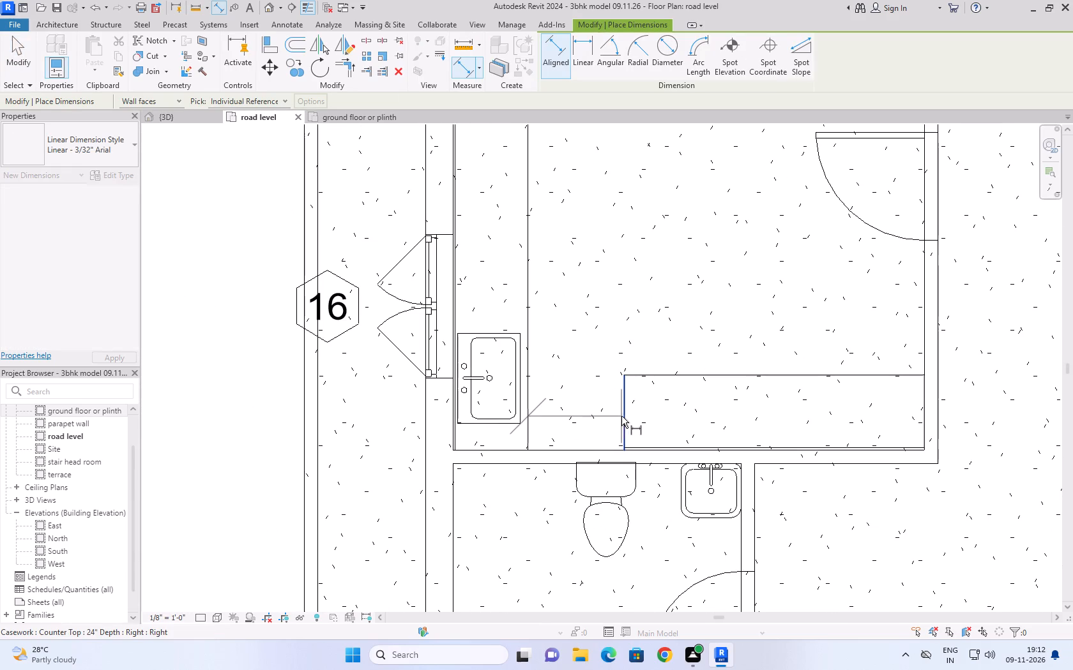
pyautogui.click(623, 415)
pyautogui.press('Escape')
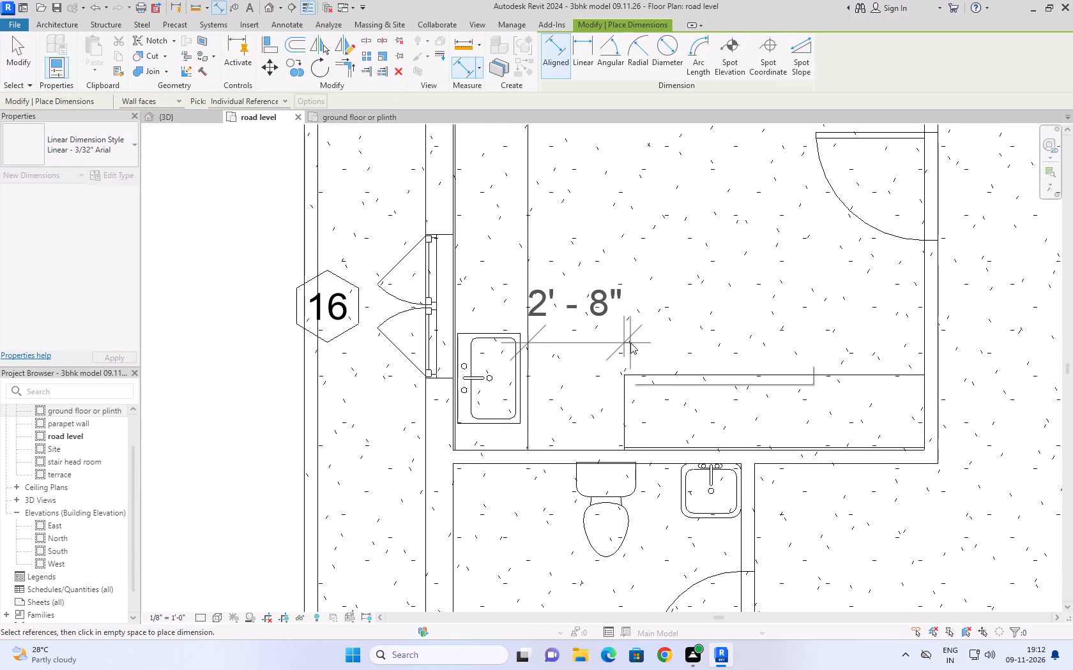
# Save the house project.
pyautogui.scroll(-7, 630, 345)
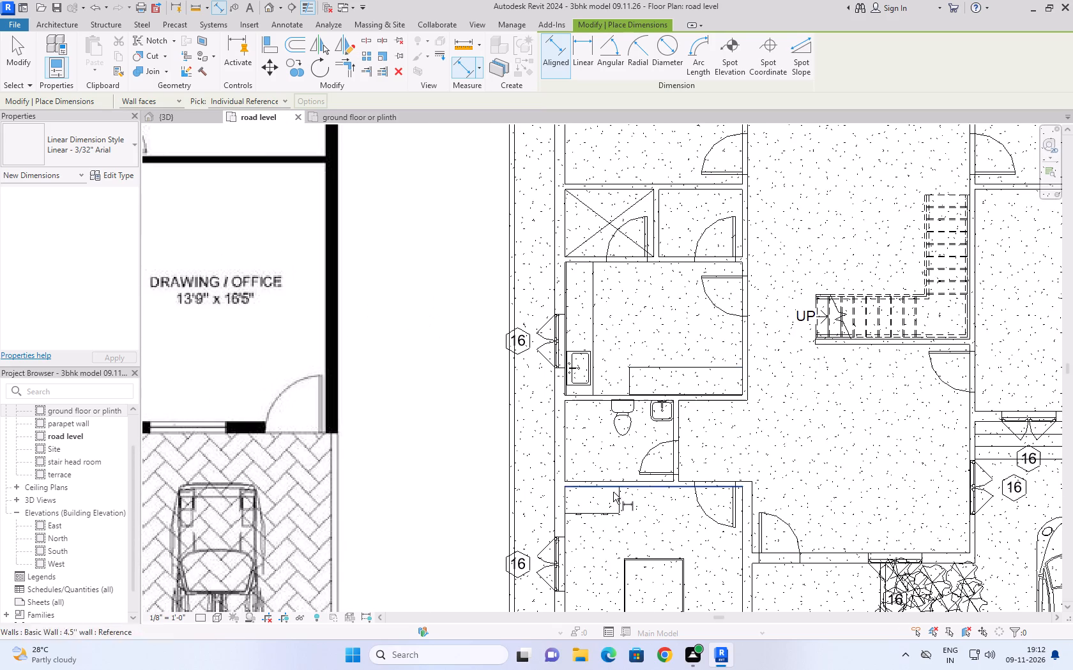
pyautogui.hotkey('ctrl', 's')
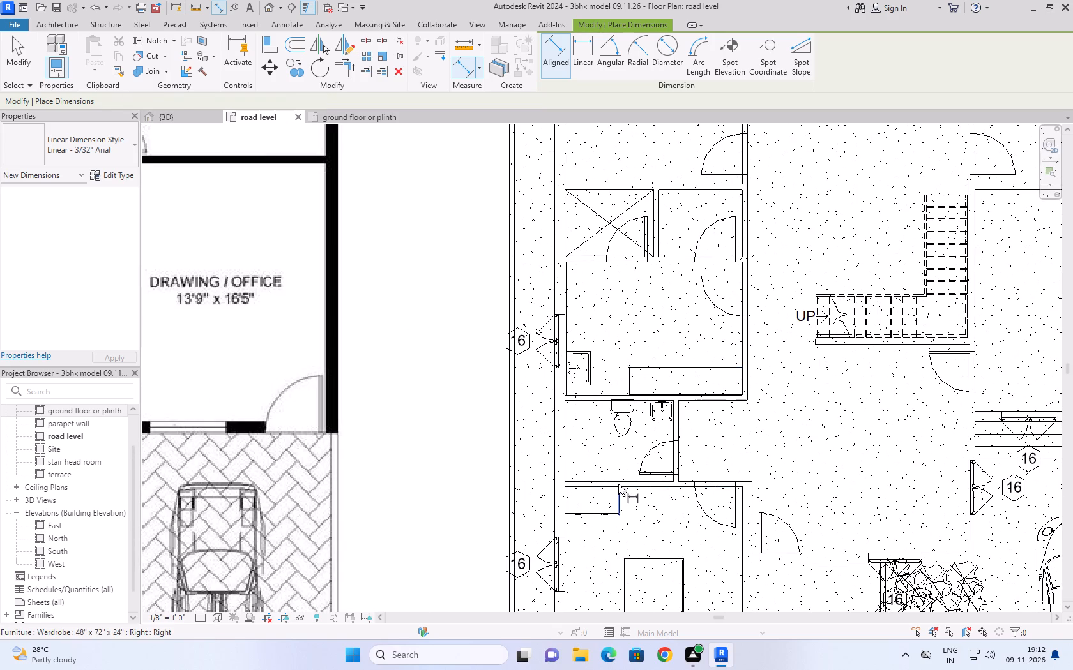
# Compare the modelled road level plan with the reference ground floor plan image, checking rooms, fixtures and front yard.
pyautogui.scroll(-1, 627, 436)
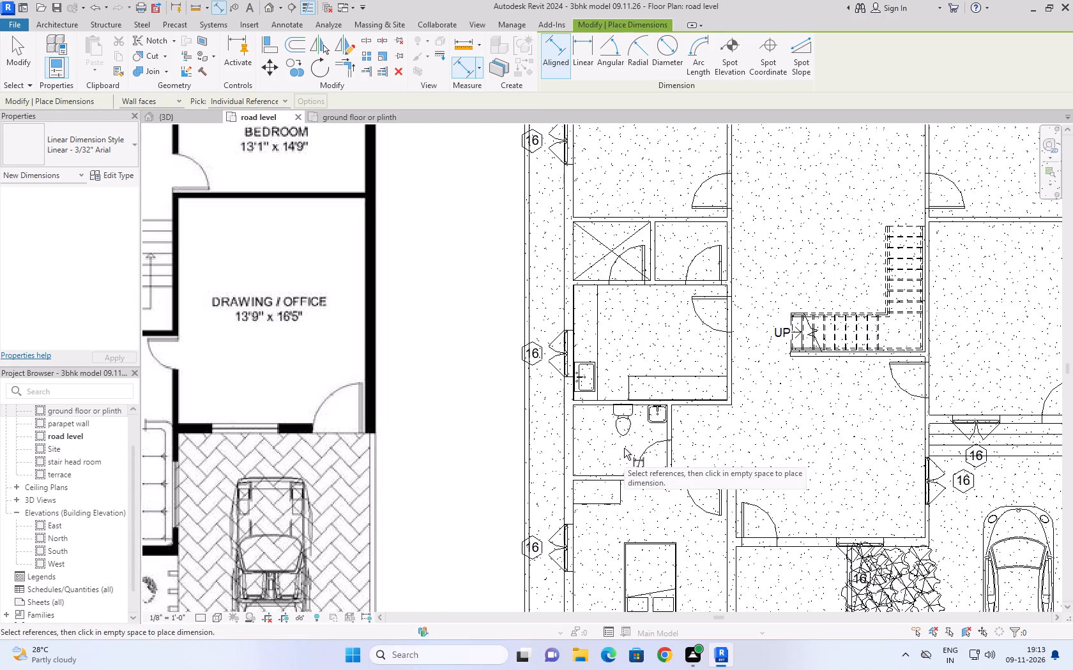
pyautogui.scroll(-8, 748, 363)
pyautogui.scroll(3, 826, 500)
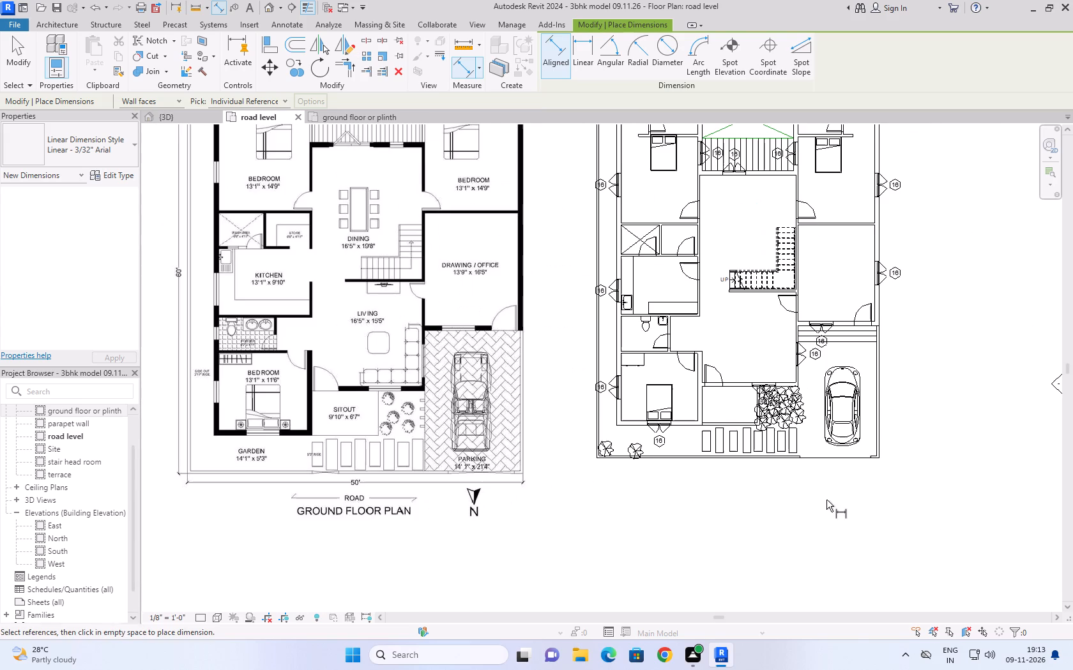
pyautogui.click(12, 57)
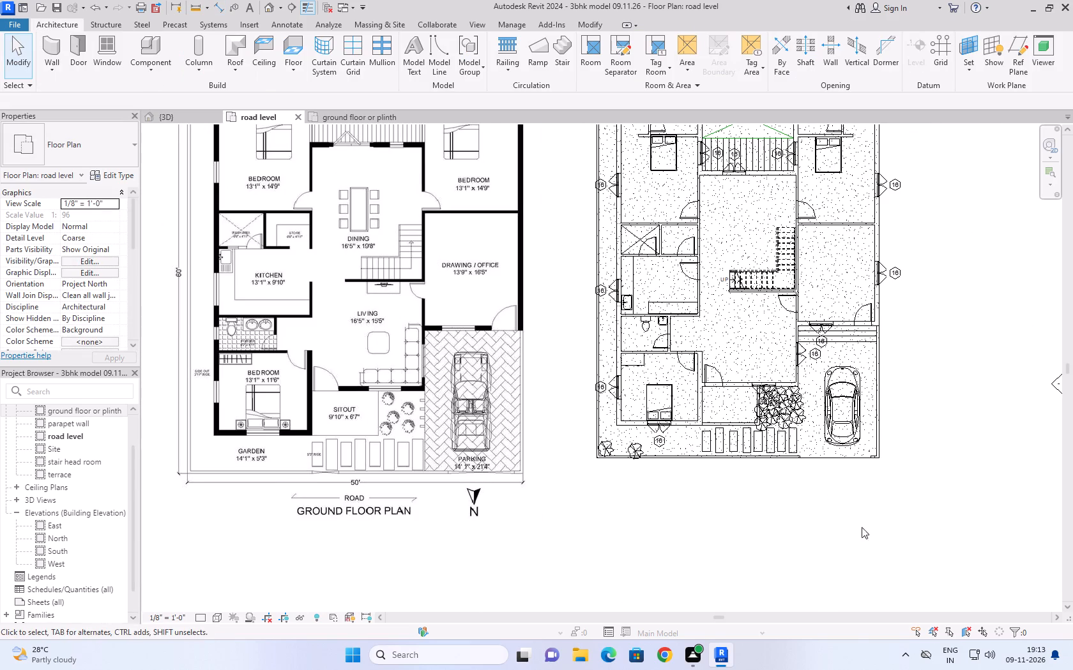
pyautogui.moveTo(874, 507); pyautogui.dragTo(746, 581, button='middle')
pyautogui.scroll(-4, 747, 581)
pyautogui.scroll(7, 775, 448)
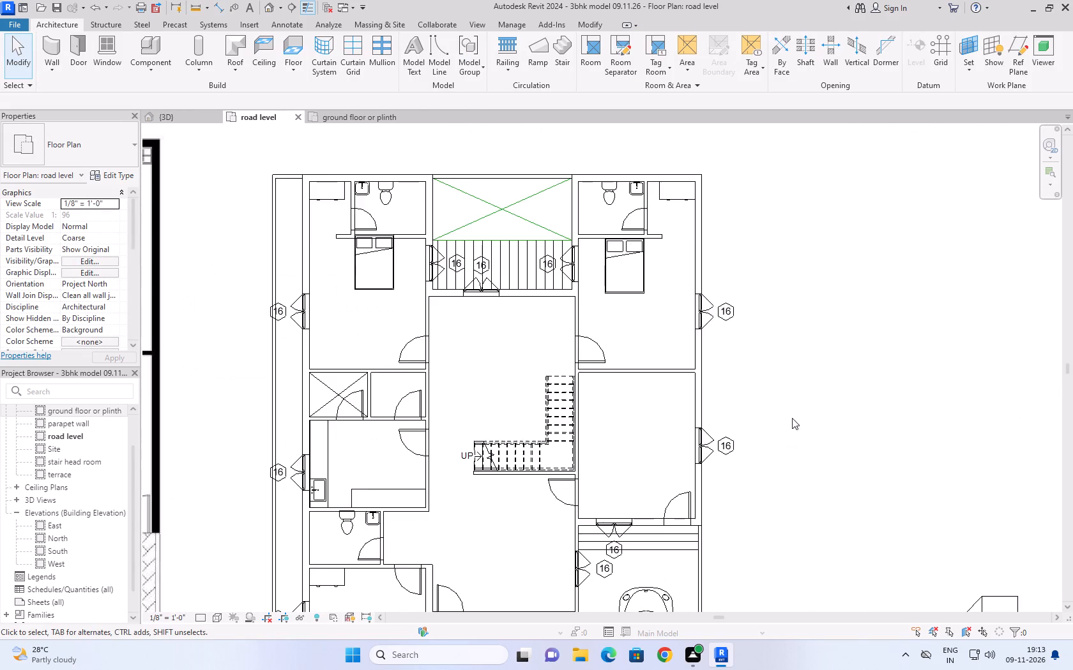
pyautogui.scroll(-4, 796, 407)
pyautogui.scroll(3, 800, 530)
pyautogui.scroll(-4, 809, 412)
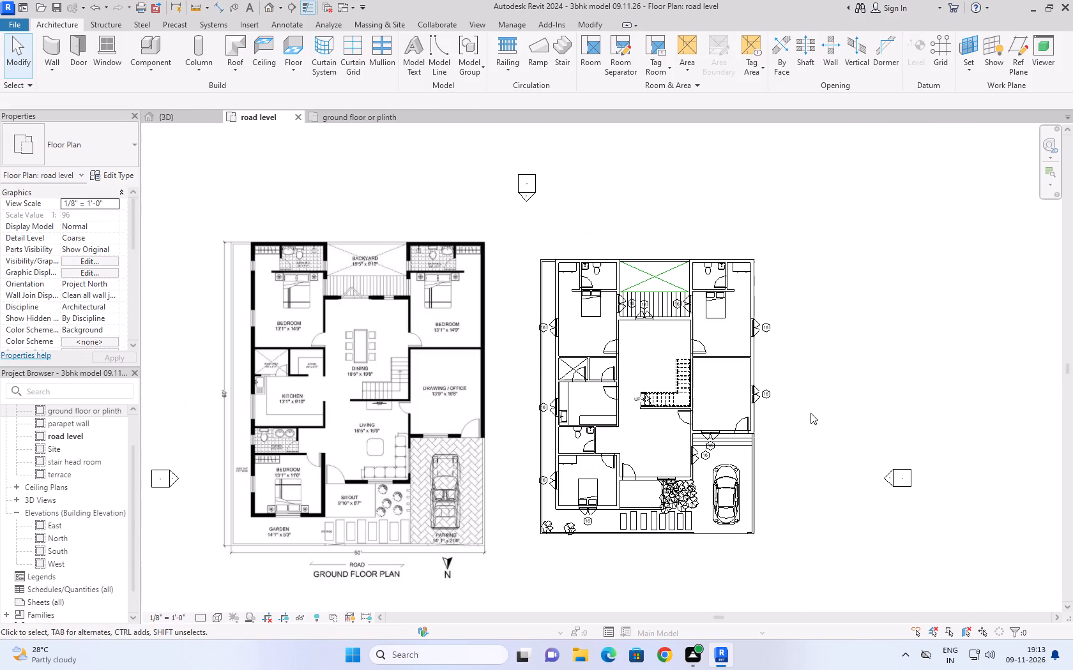
pyautogui.scroll(3, 599, 333)
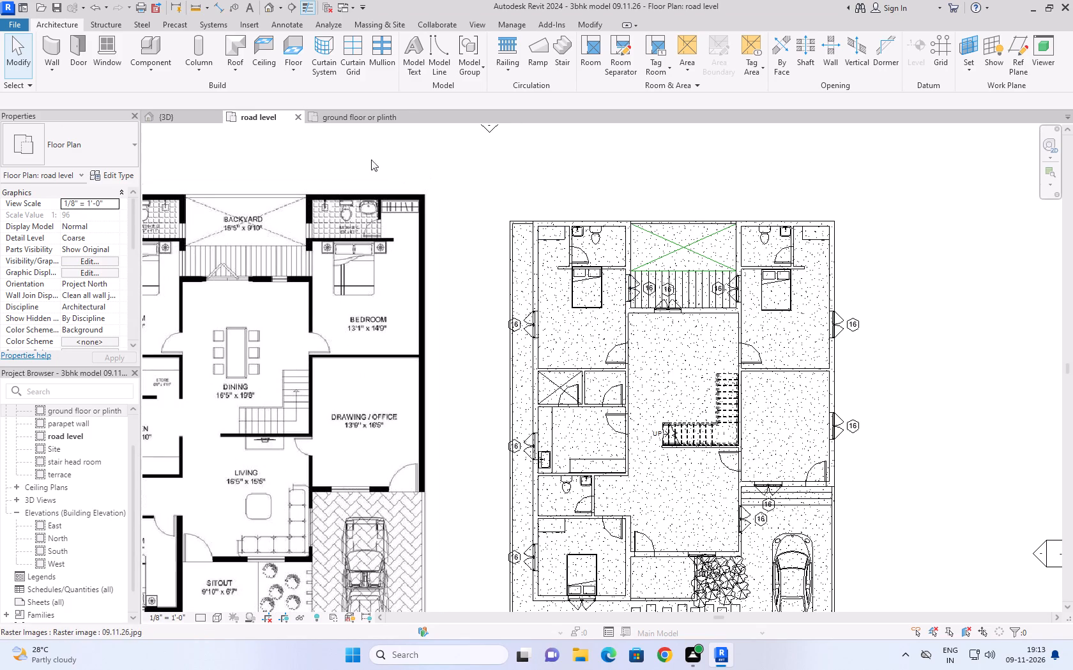
# Review the whole house in the 3D view and in the ground floor or plinth plan.
pyautogui.click(337, 119)
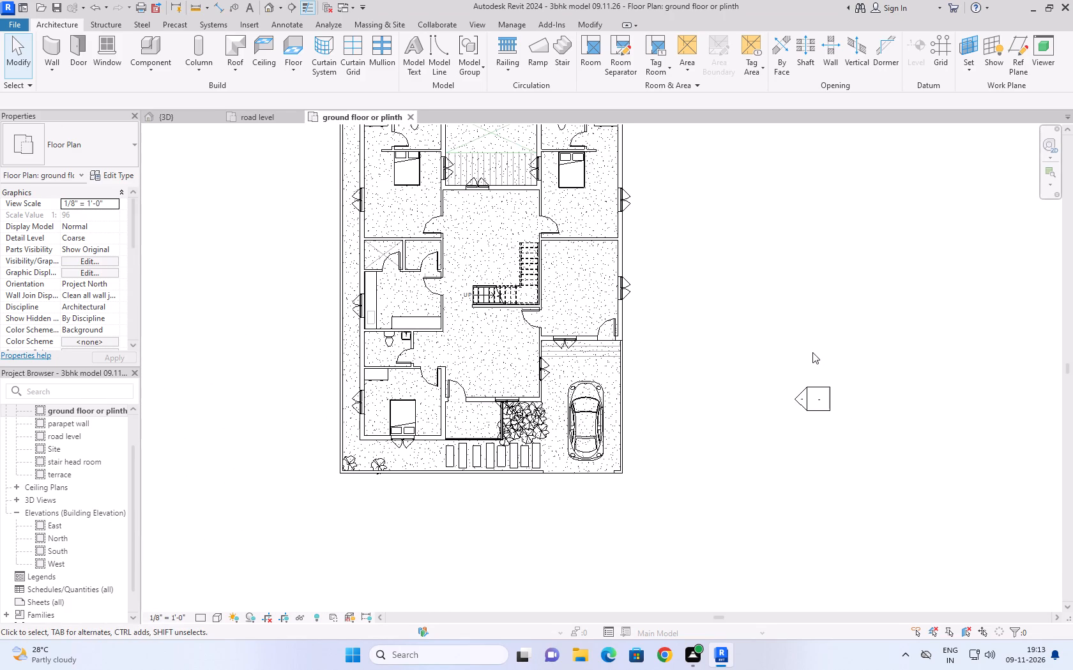
pyautogui.click(133, 105)
pyautogui.click(162, 112)
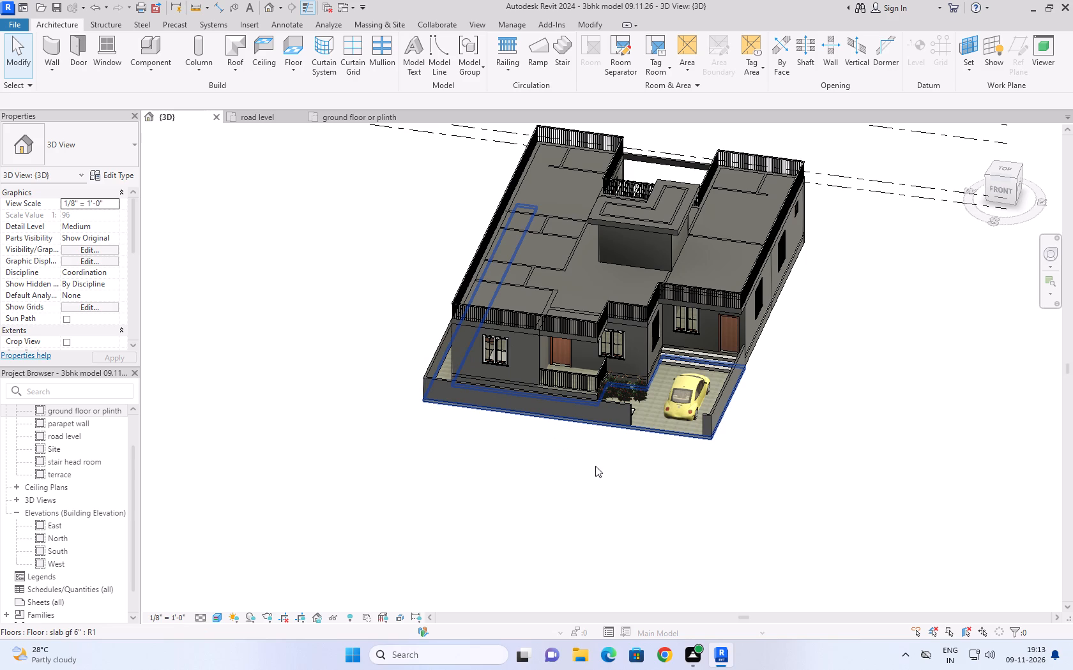
pyautogui.click(283, 120)
pyautogui.click(359, 116)
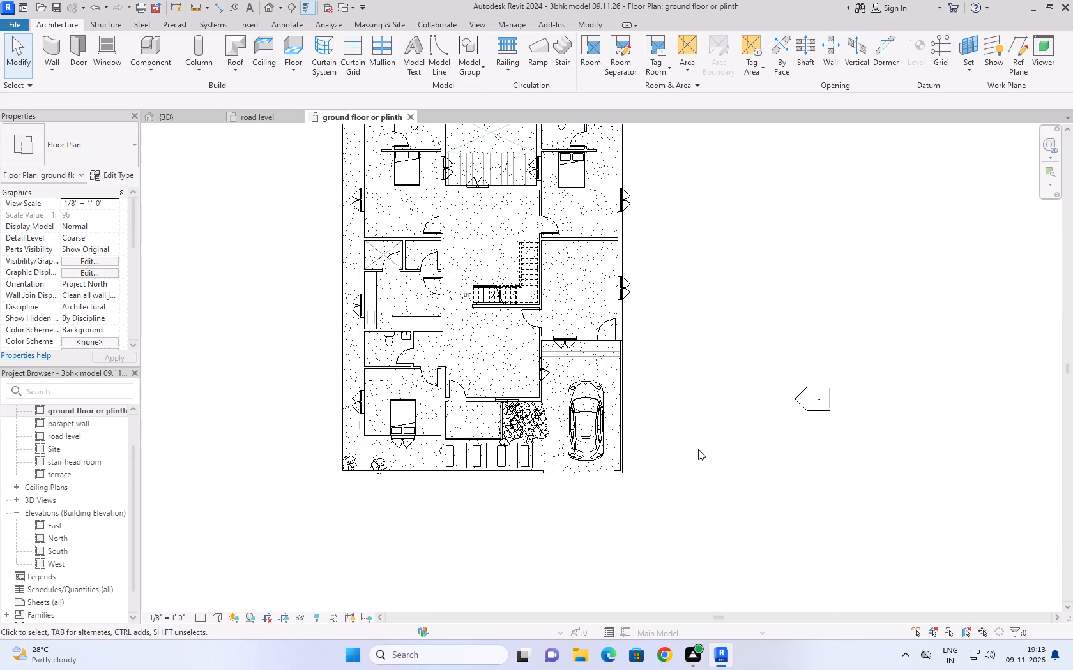
pyautogui.scroll(-4, 701, 417)
pyautogui.moveTo(700, 296); pyautogui.dragTo(701, 364, button='middle')
pyautogui.scroll(3, 628, 397)
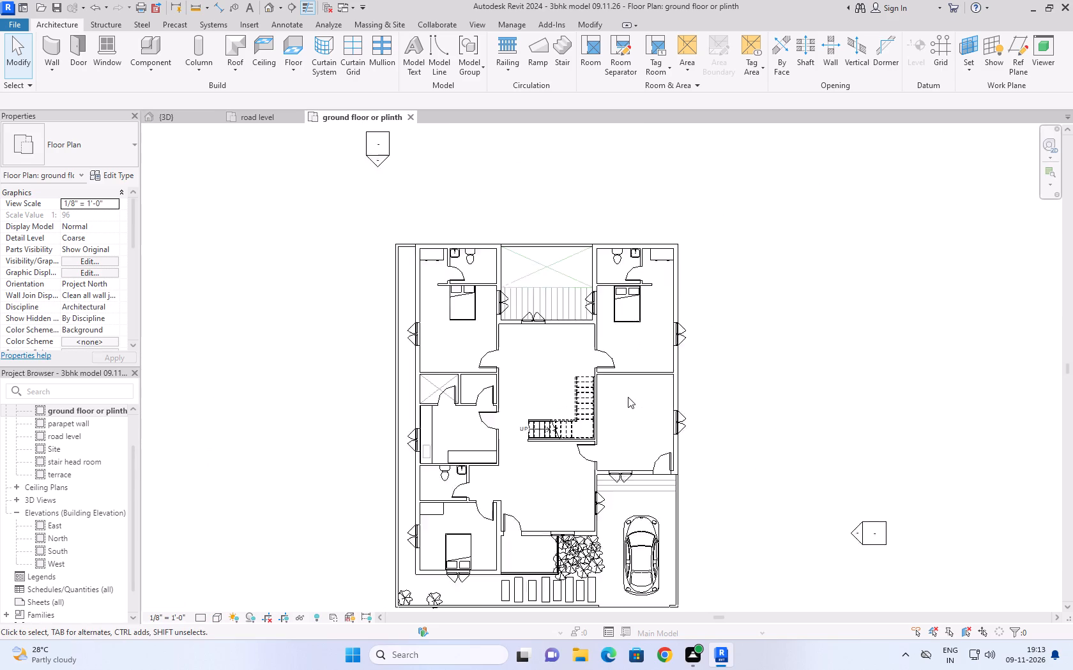
pyautogui.scroll(2, 628, 397)
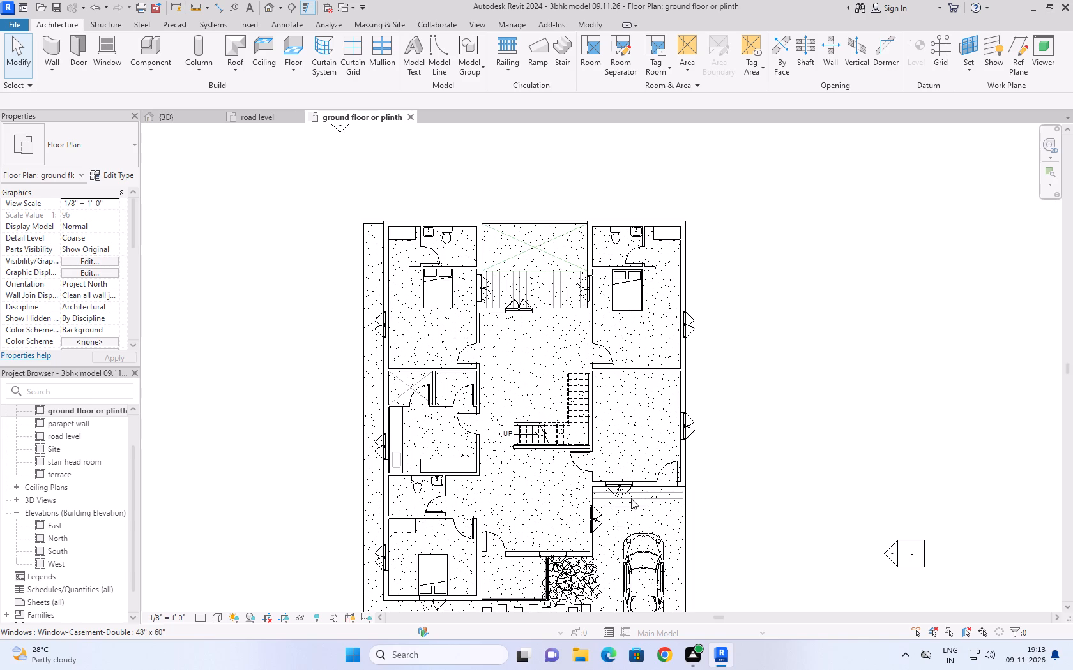
pyautogui.scroll(-4, 635, 490)
pyautogui.scroll(4, 599, 588)
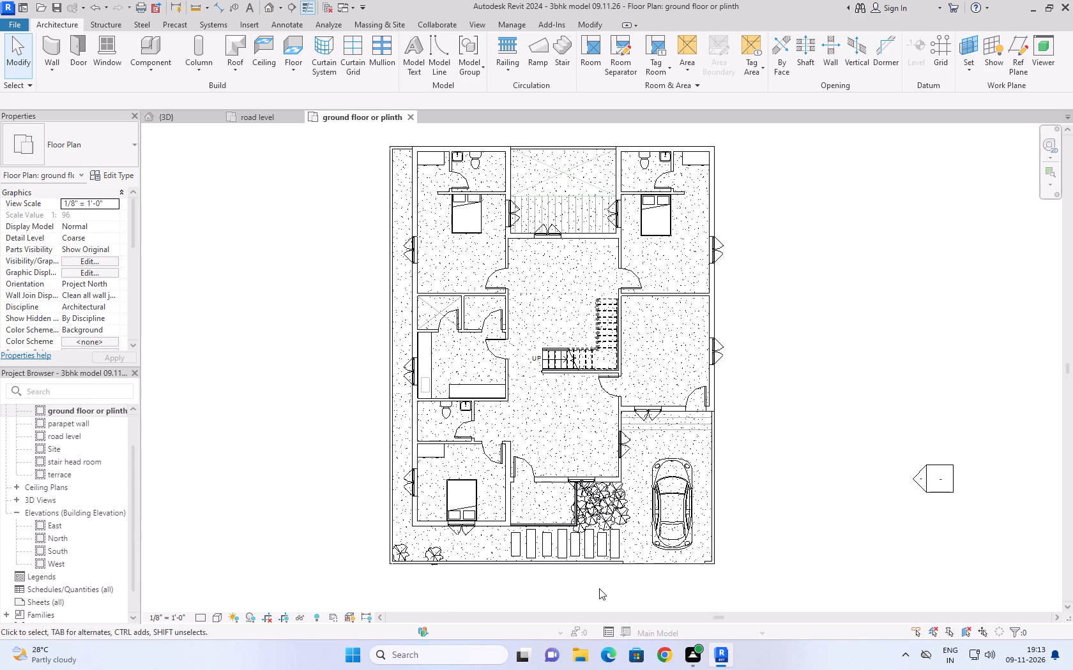
# Recheck the complete road level plan side by side with the reference ground floor plan image.
pyautogui.click(259, 117)
pyautogui.scroll(-2, 377, 192)
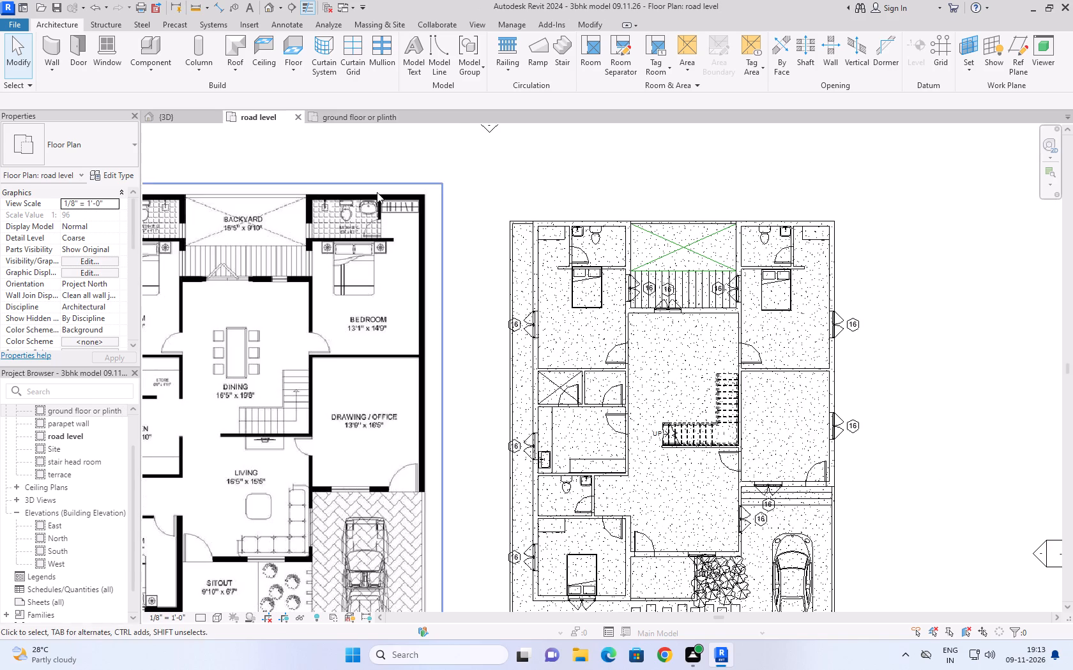
pyautogui.scroll(-6, 377, 192)
pyautogui.scroll(4, 367, 372)
pyautogui.scroll(1, 293, 321)
pyautogui.scroll(-1, 293, 320)
pyautogui.moveTo(302, 334); pyautogui.dragTo(391, 453, button='middle')
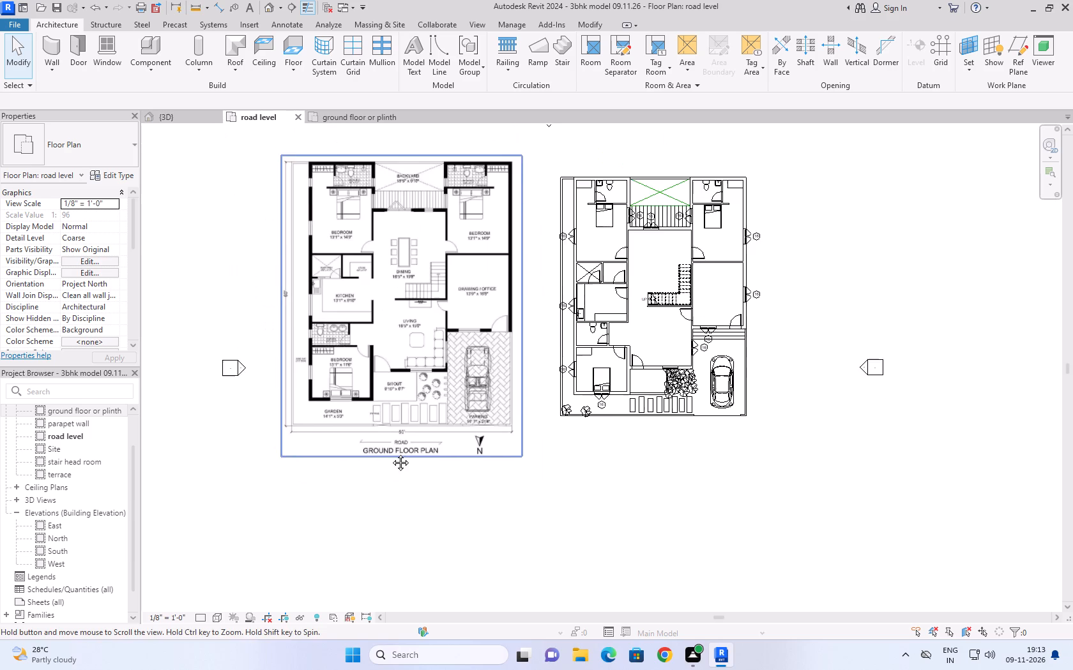
pyautogui.moveTo(391, 453); pyautogui.dragTo(411, 481, button='middle')
pyautogui.scroll(-2, 411, 481)
pyautogui.scroll(3, 436, 333)
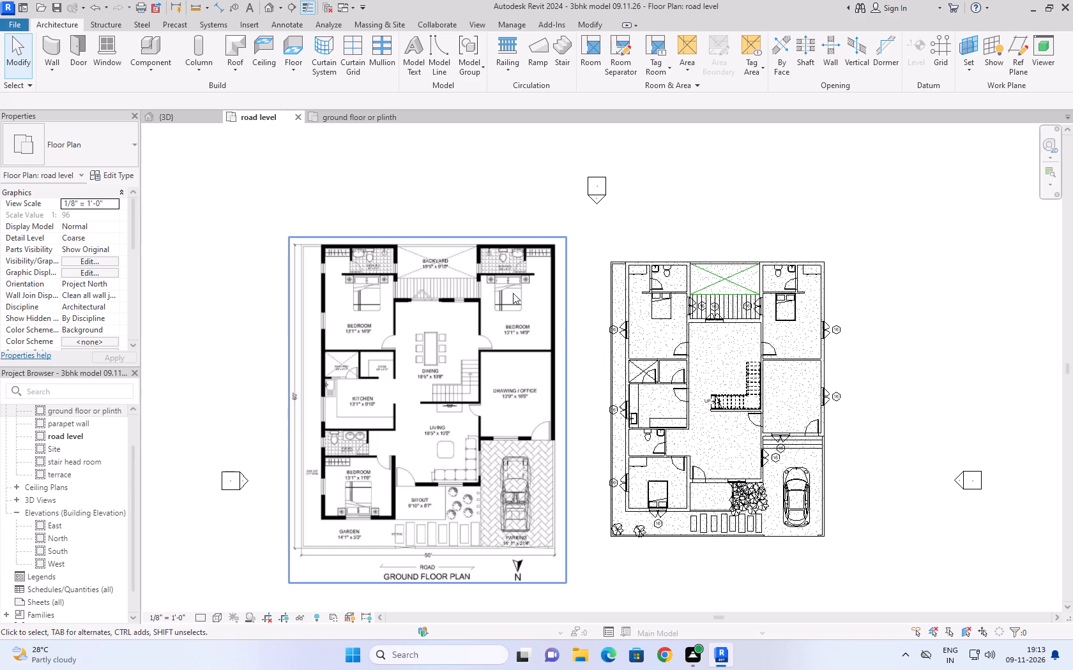
# Create a perspective camera view in the ground floor or plinth plan, from outside the parking corner toward the diagonally opposite rear corner.
pyautogui.click(356, 120)
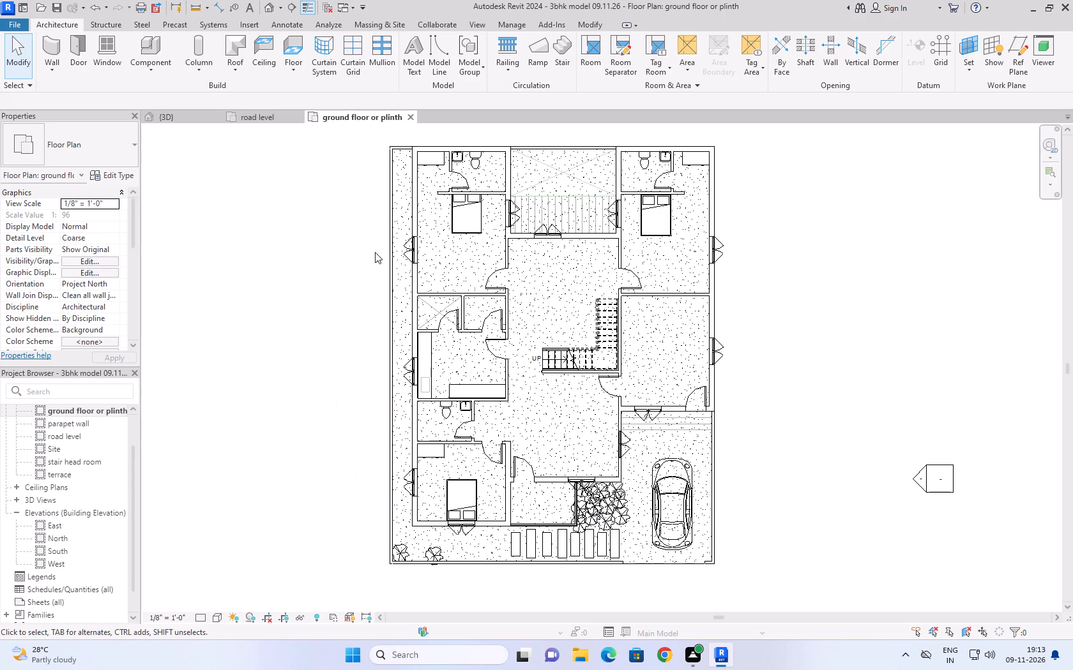
pyautogui.scroll(-3, 366, 325)
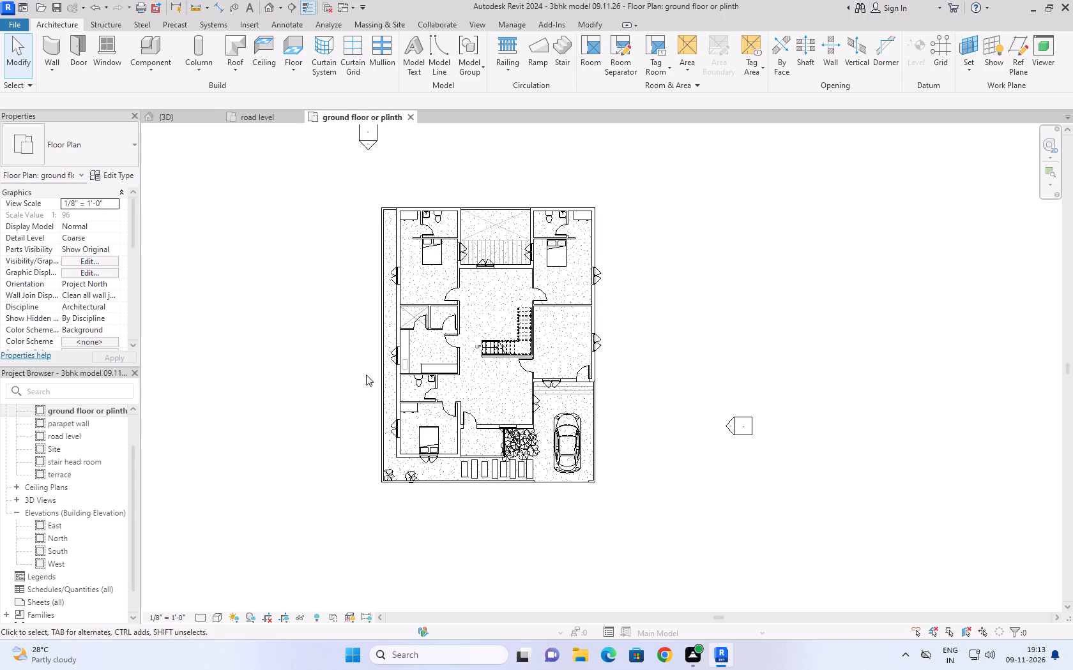
pyautogui.scroll(-1, 358, 399)
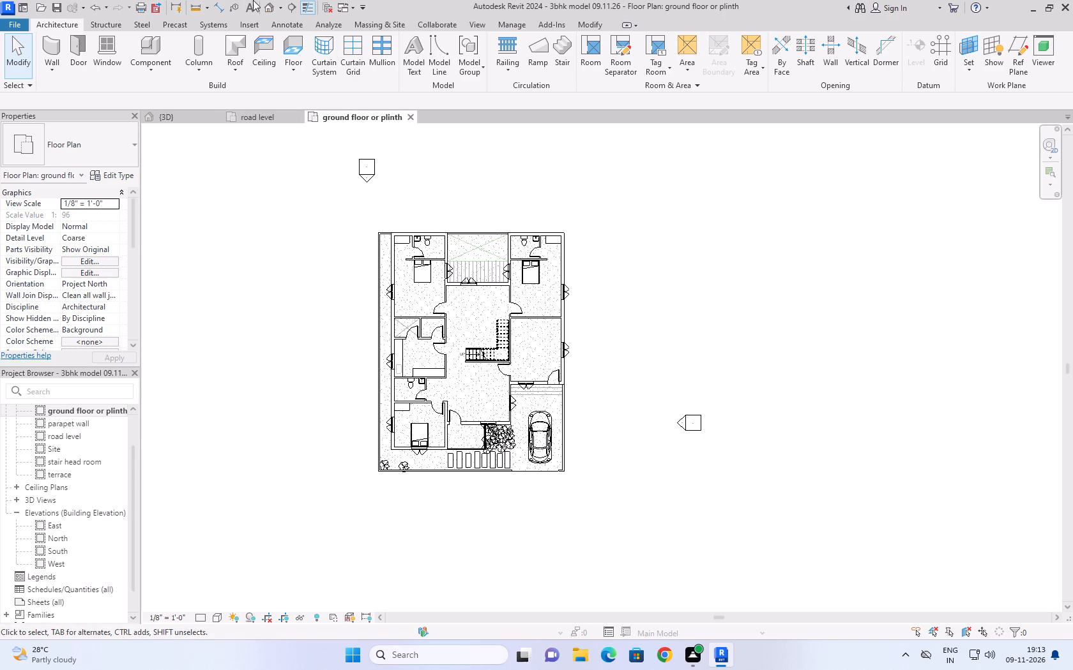
pyautogui.click(489, 22)
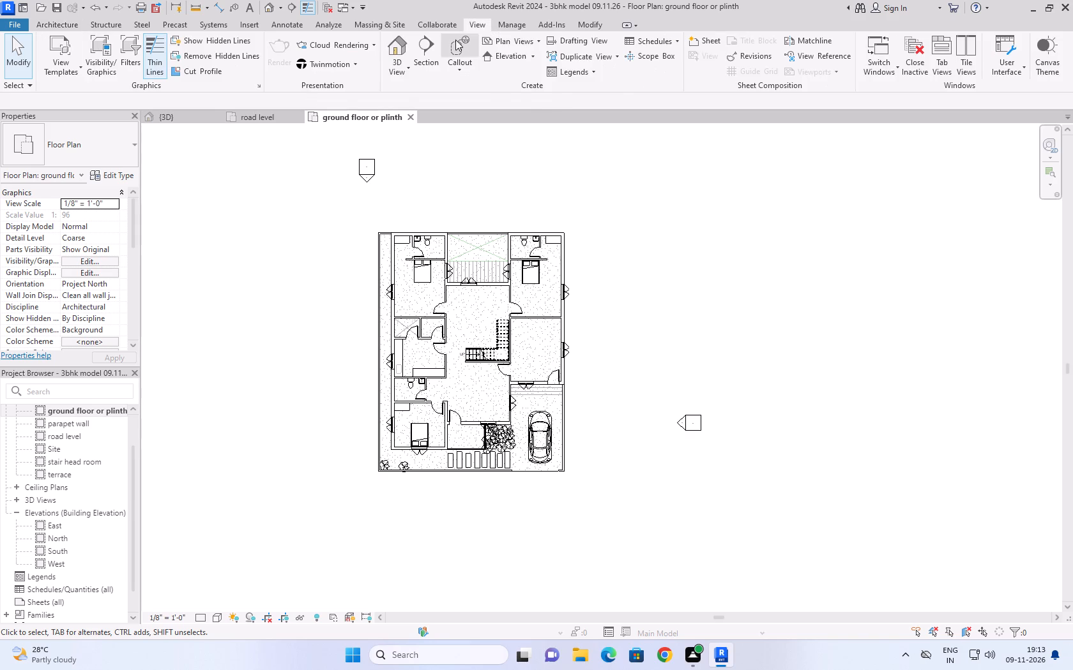
pyautogui.click(411, 68)
pyautogui.click(426, 119)
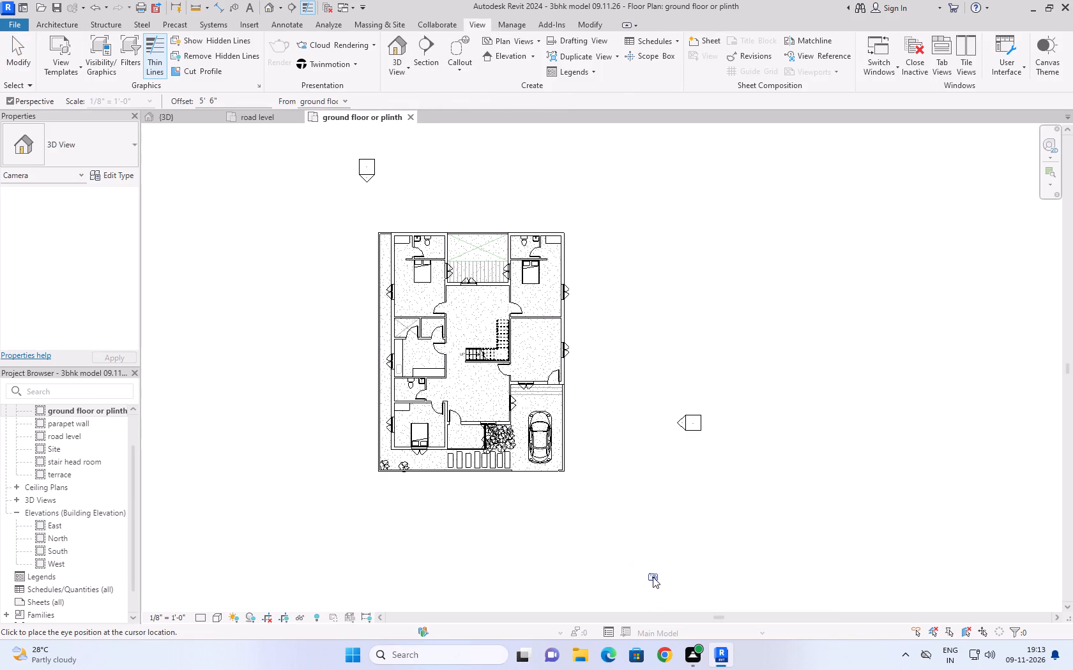
pyautogui.click(653, 577)
pyautogui.click(335, 190)
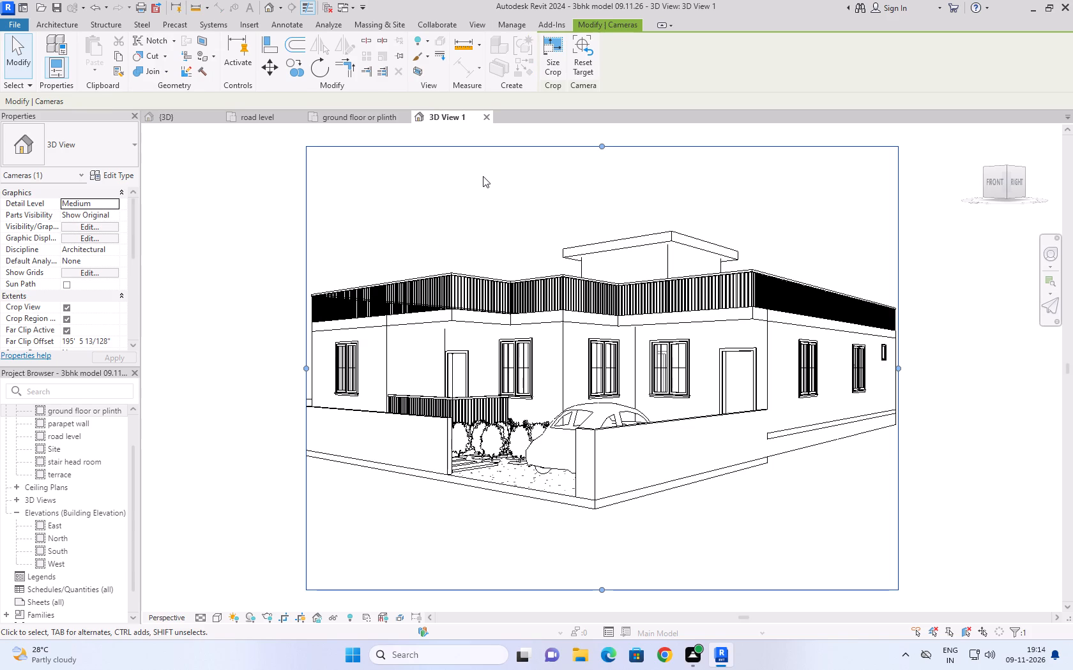
# Orbit the new camera view up to a bird's-eye angle showing the roof, front yard and parking.
pyautogui.keyDown('shift'); pyautogui.moveTo(482, 178); pyautogui.dragTo(496, 304, button='right'); pyautogui.keyUp('shift')
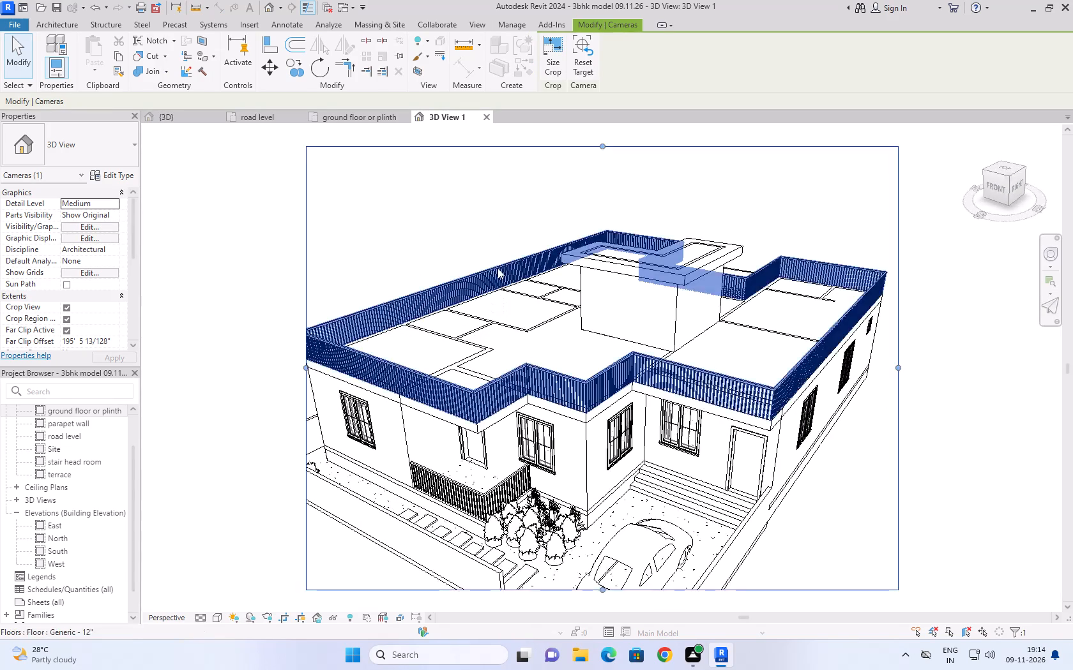
pyautogui.scroll(-2, 498, 268)
pyautogui.keyDown('shift'); pyautogui.moveTo(501, 249); pyautogui.dragTo(501, 269, button='right'); pyautogui.keyUp('shift')
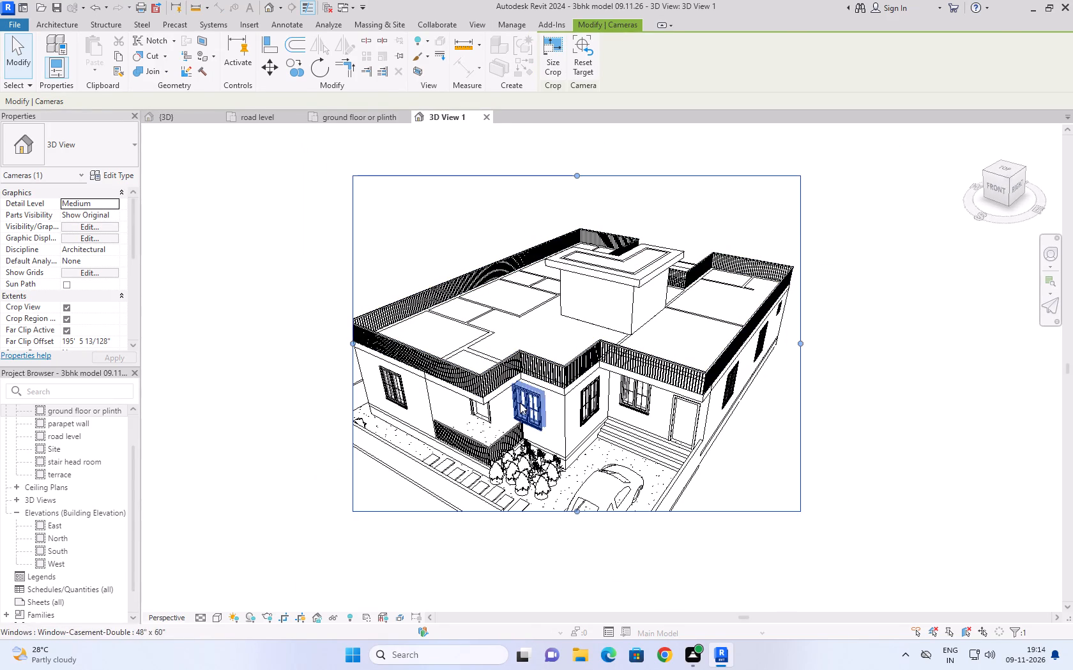
# Enlarge the camera view's crop region to frame the whole house, compound wall and parking, and orbit to a slightly lower angle.
pyautogui.moveTo(574, 510); pyautogui.dragTo(576, 547)
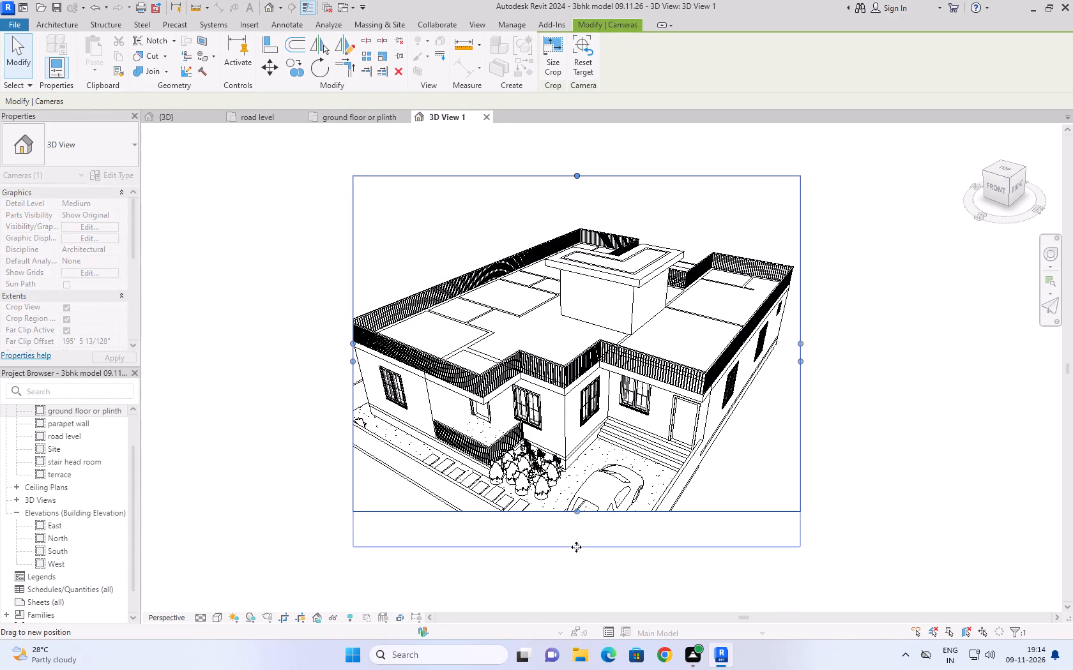
pyautogui.moveTo(576, 547); pyautogui.dragTo(576, 549)
pyautogui.click(908, 477)
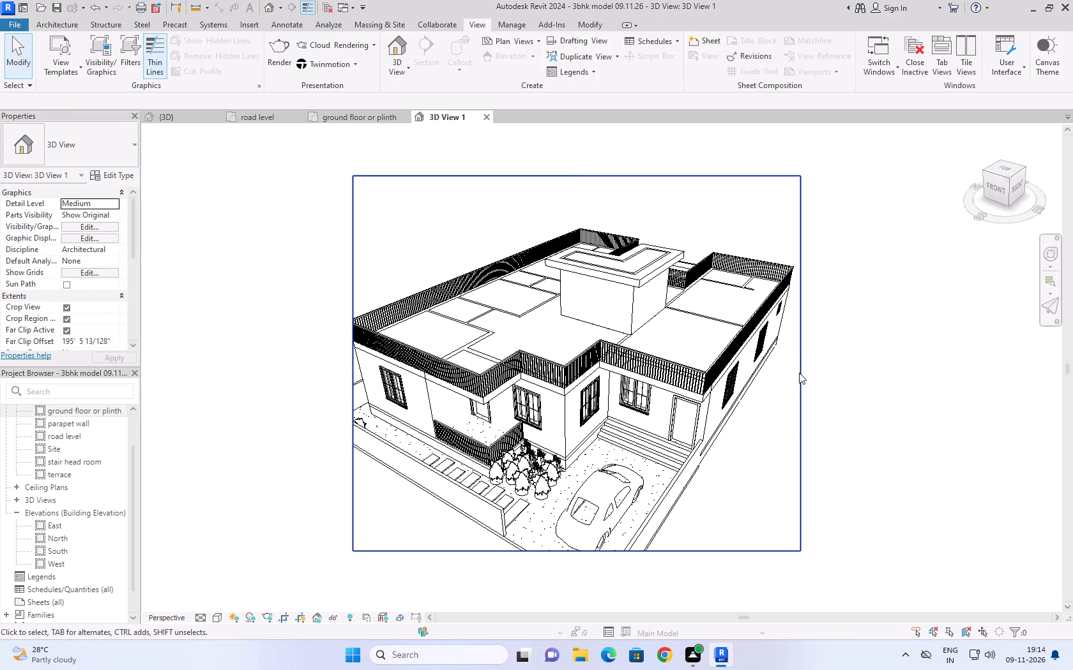
pyautogui.click(799, 373)
pyautogui.moveTo(800, 361); pyautogui.dragTo(829, 358)
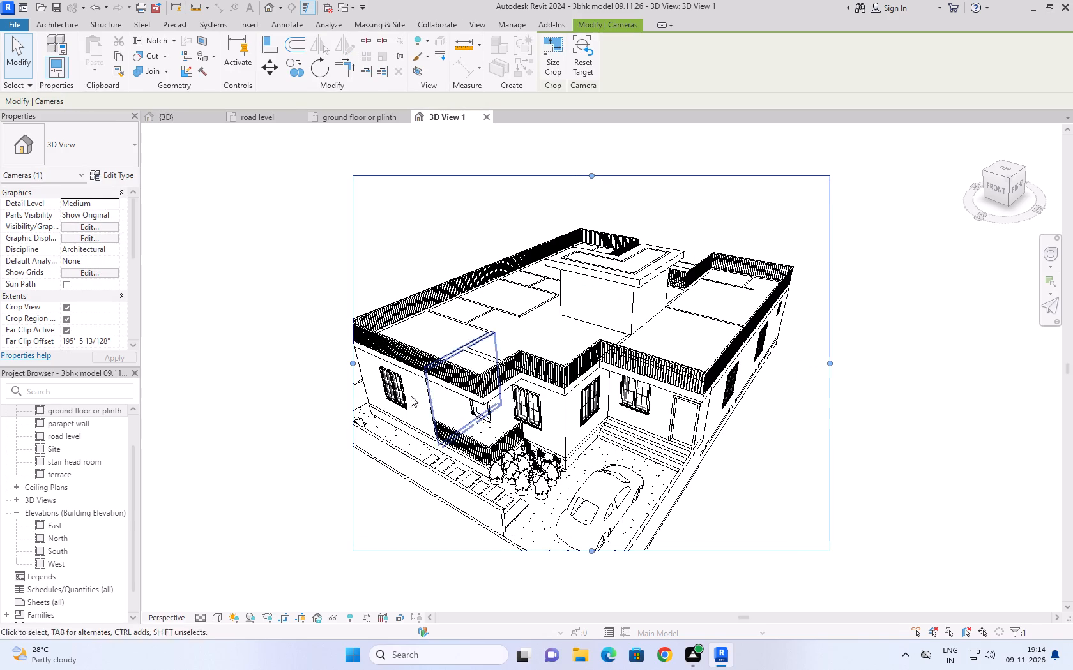
pyautogui.moveTo(351, 366); pyautogui.dragTo(312, 364)
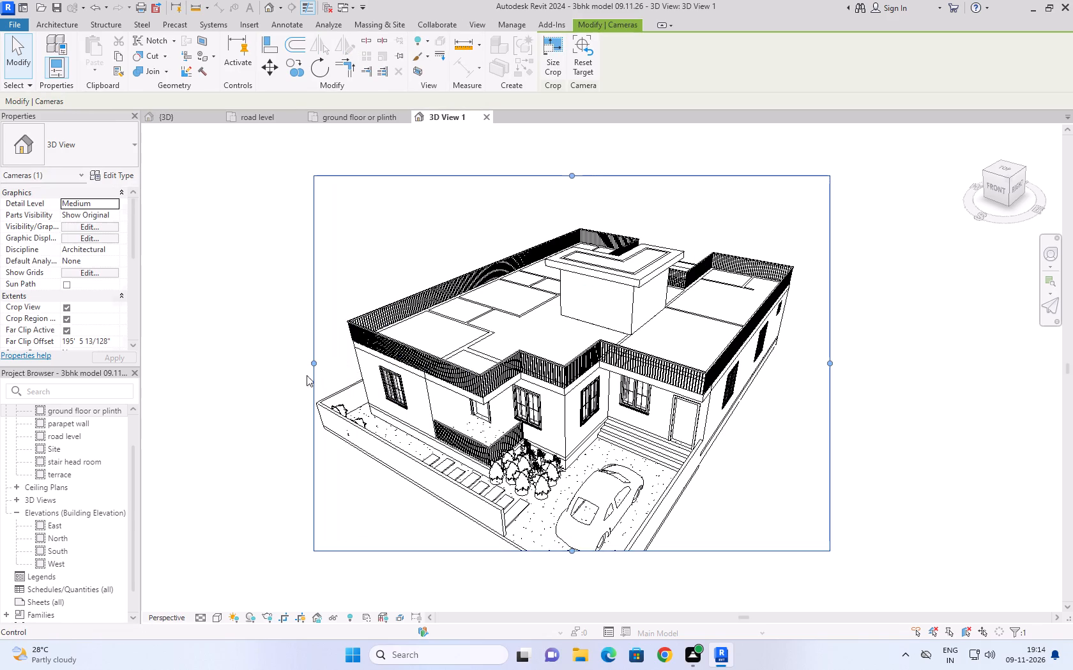
pyautogui.moveTo(570, 552); pyautogui.dragTo(570, 583)
pyautogui.moveTo(572, 580); pyautogui.dragTo(572, 603)
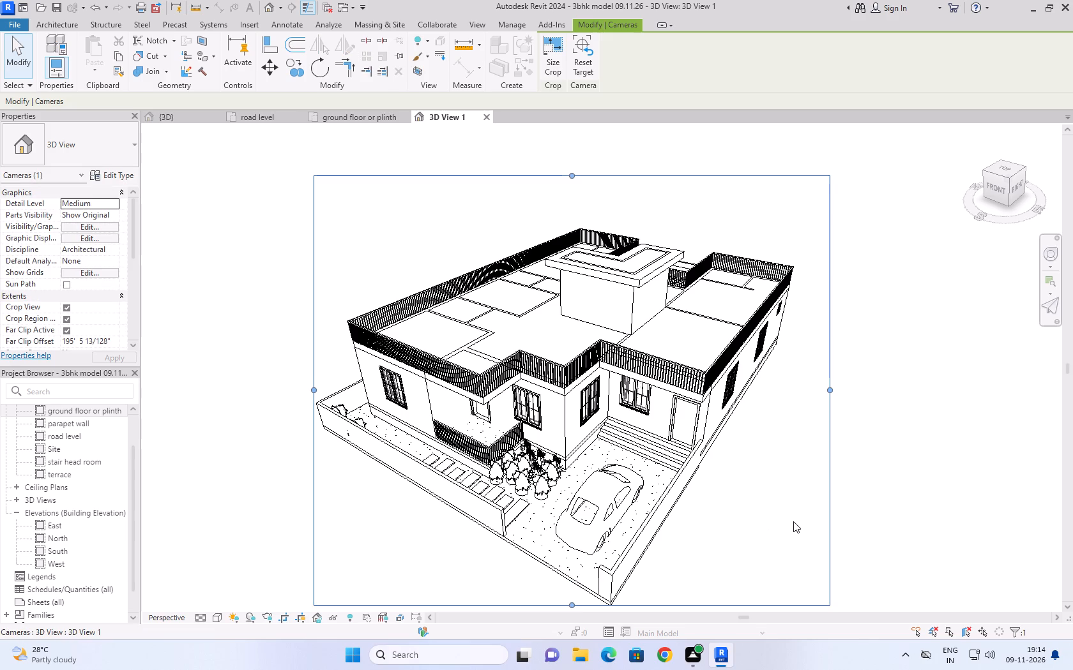
pyautogui.keyDown('shift'); pyautogui.moveTo(792, 521); pyautogui.dragTo(796, 488, button='right'); pyautogui.keyUp('shift')
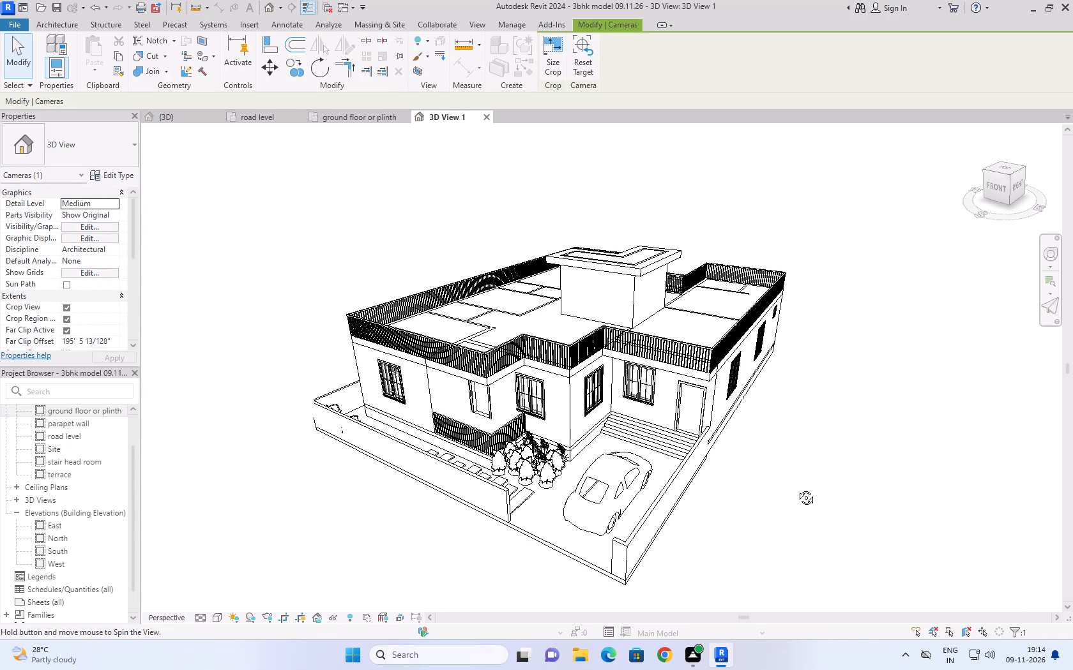
pyautogui.keyDown('shift'); pyautogui.moveTo(796, 488); pyautogui.dragTo(797, 490, button='right'); pyautogui.keyUp('shift')
pyautogui.keyDown('shift'); pyautogui.rightClick(796, 491); pyautogui.keyUp('shift')
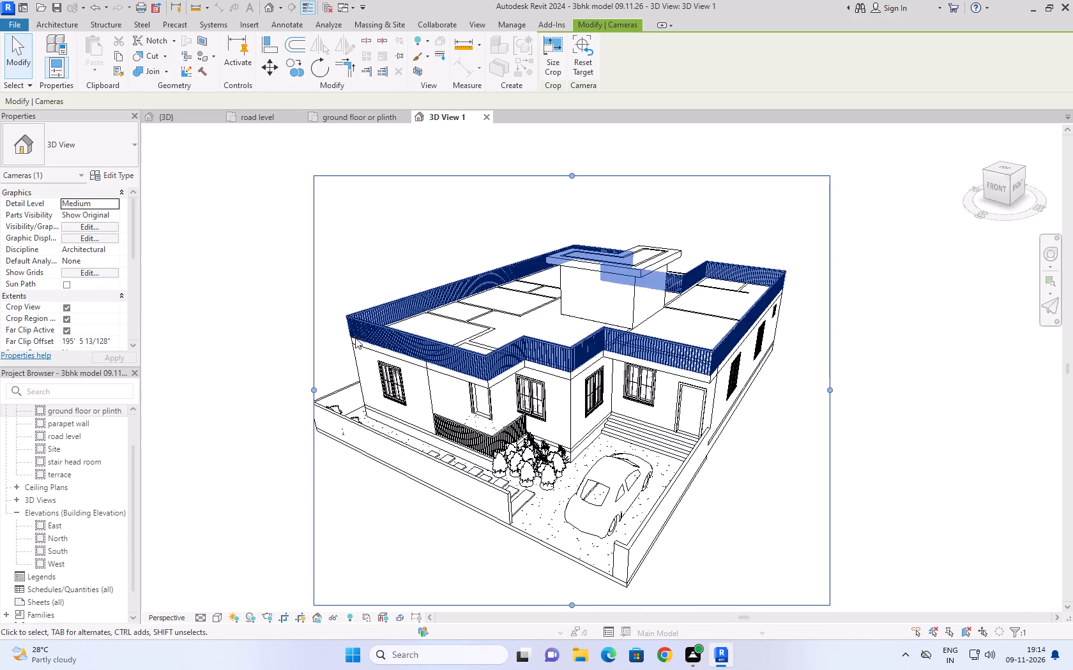
pyautogui.moveTo(314, 389); pyautogui.dragTo(303, 391)
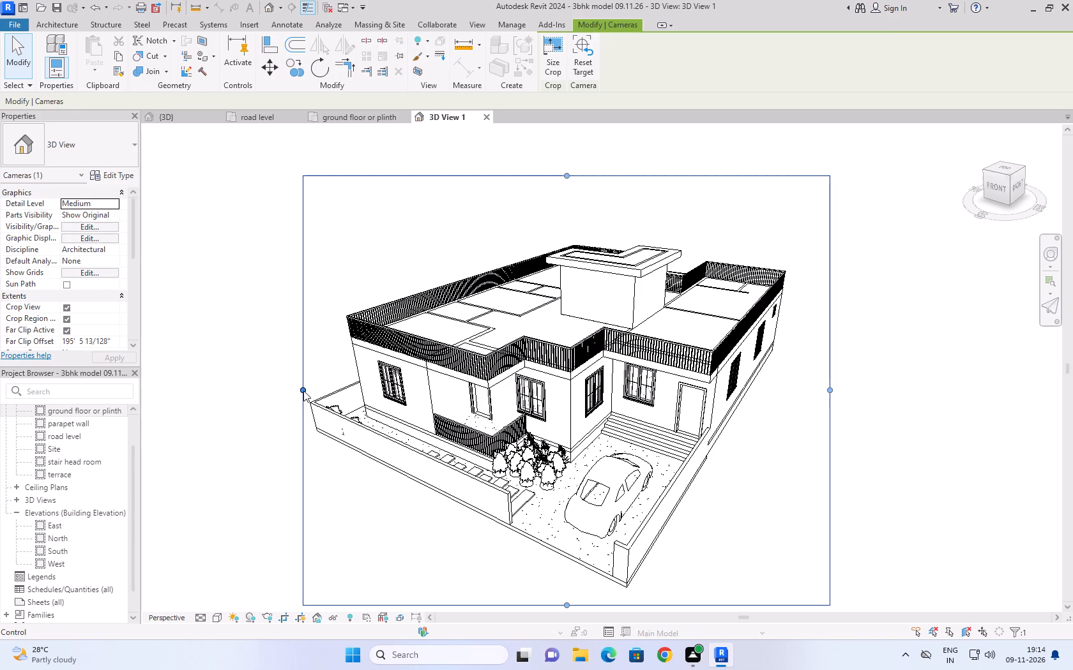
pyautogui.click(244, 343)
# Render the front exterior view at Medium quality with Printer resolution at 150 DPI, and close the rendering settings when finished.
pyautogui.write('rr')
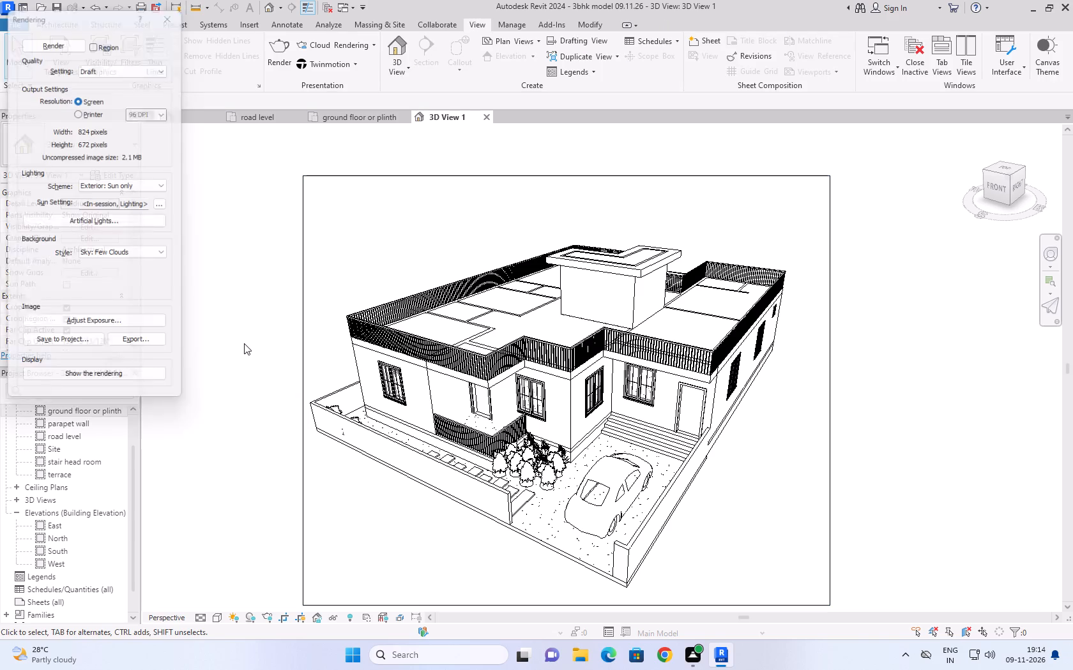
pyautogui.click(102, 62)
pyautogui.click(103, 84)
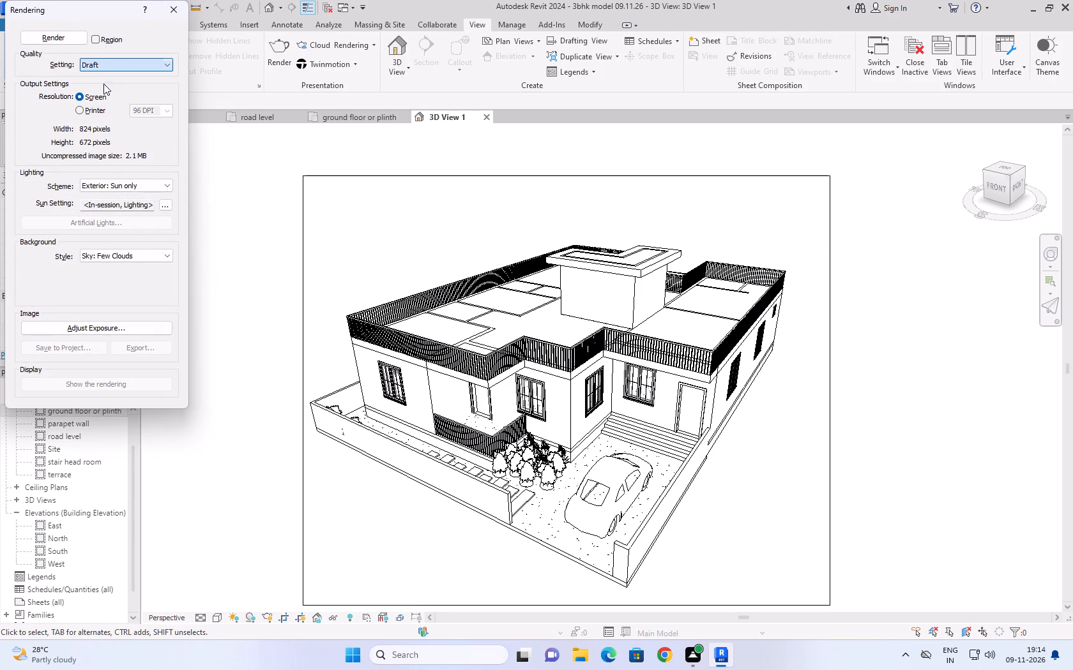
pyautogui.click(96, 112)
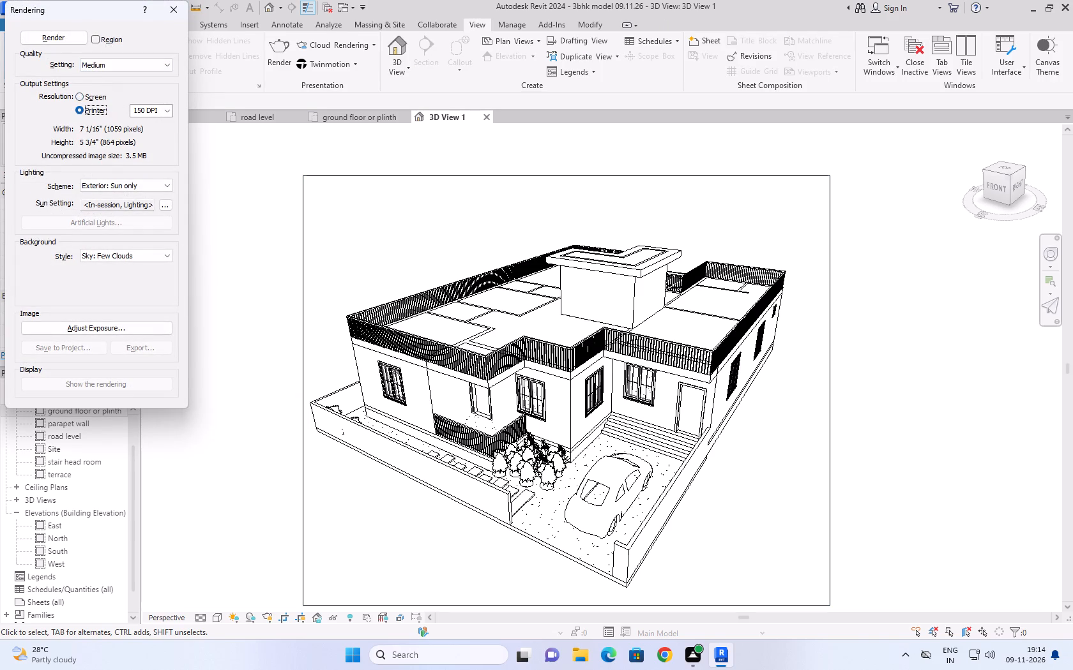
pyautogui.click(55, 37)
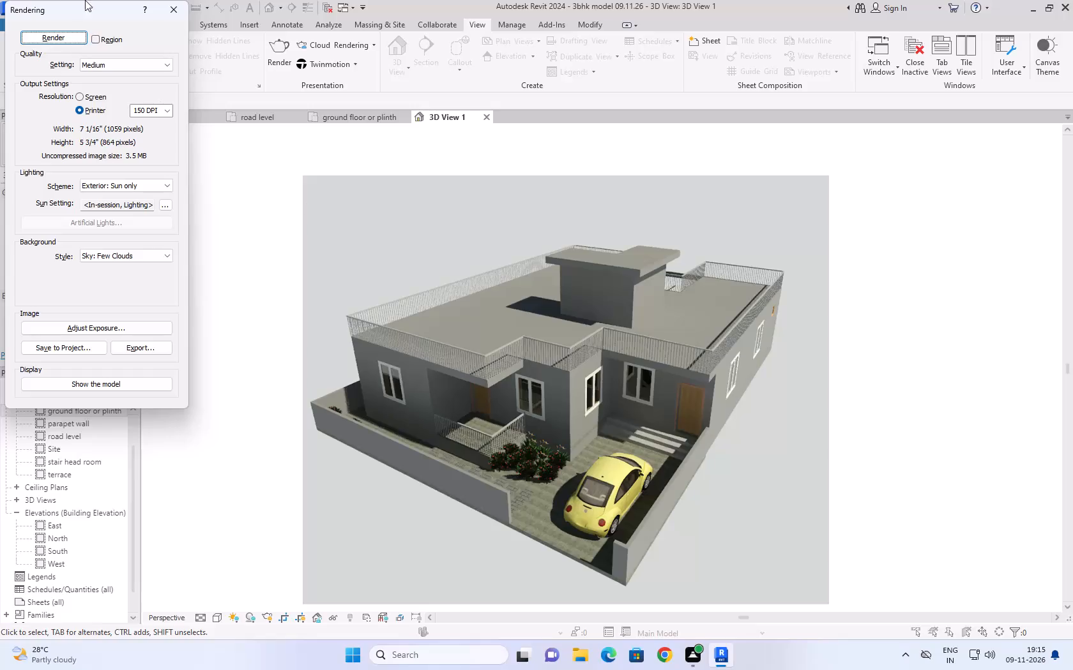
pyautogui.click(164, 11)
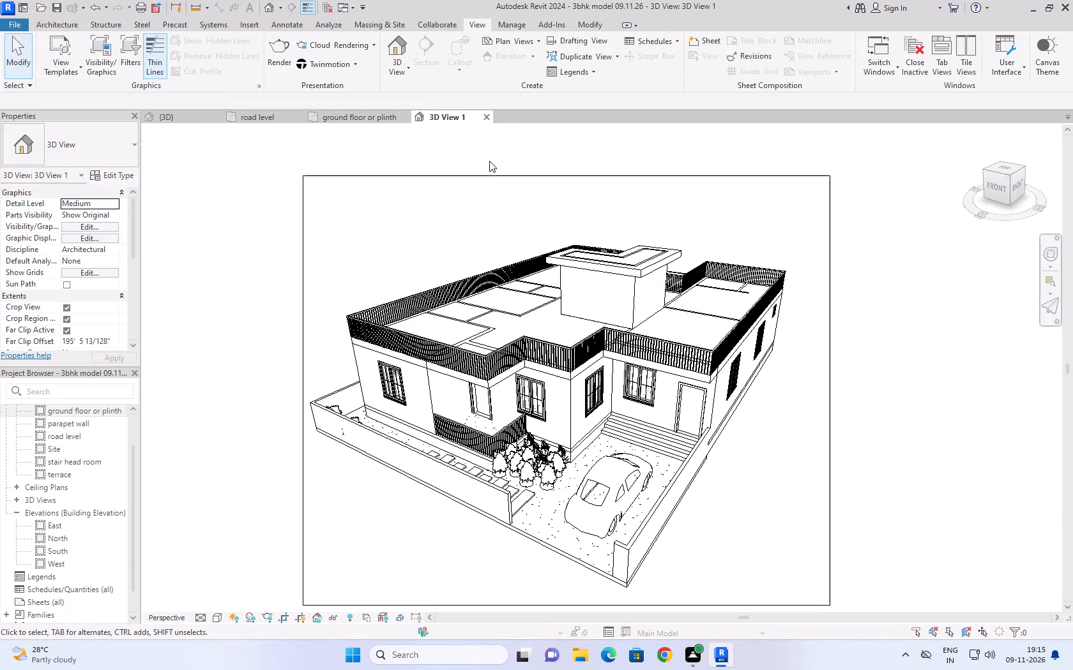
# Close 3D View 1 and create another camera in the ground floor plan, from outside the parking-side rear corner toward the opposite front corner.
pyautogui.click(490, 117)
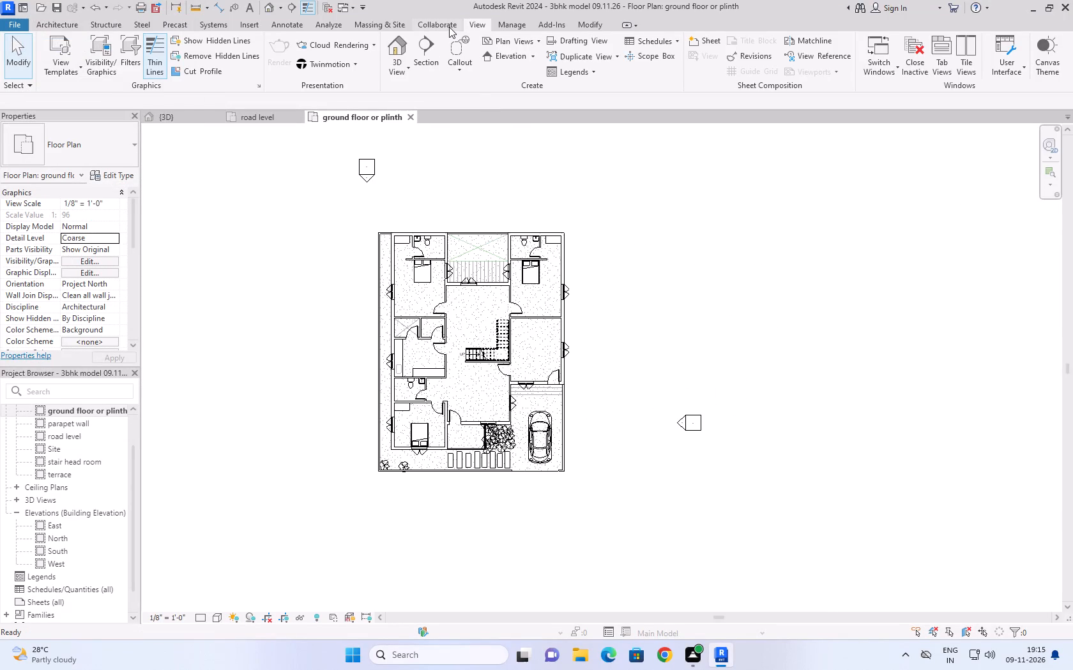
pyautogui.click(416, 73)
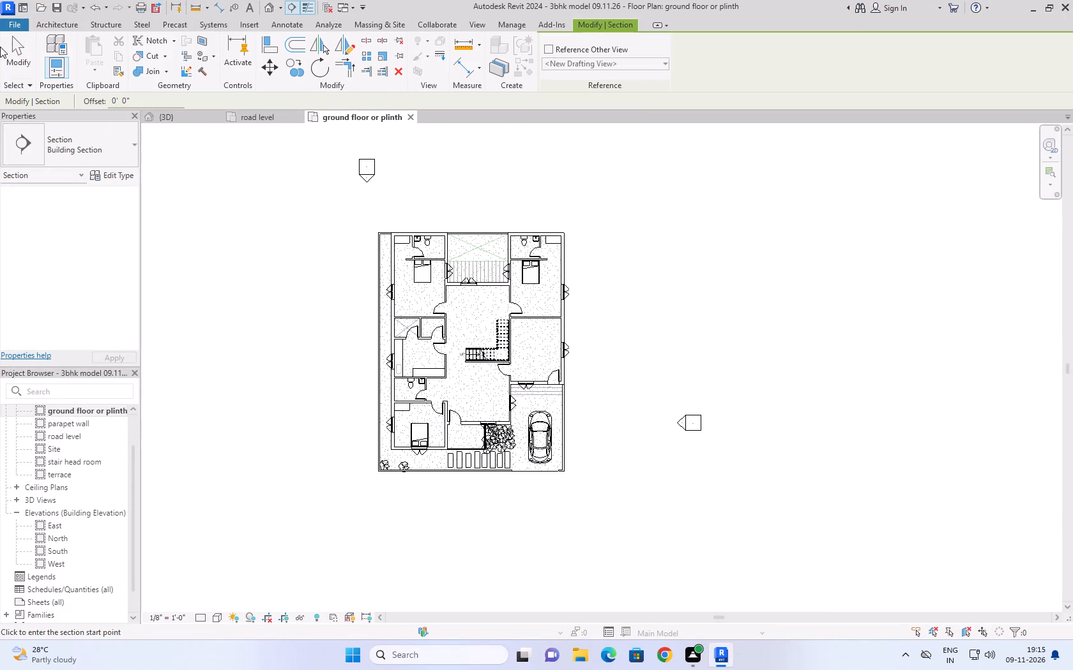
pyautogui.click(9, 47)
pyautogui.click(409, 63)
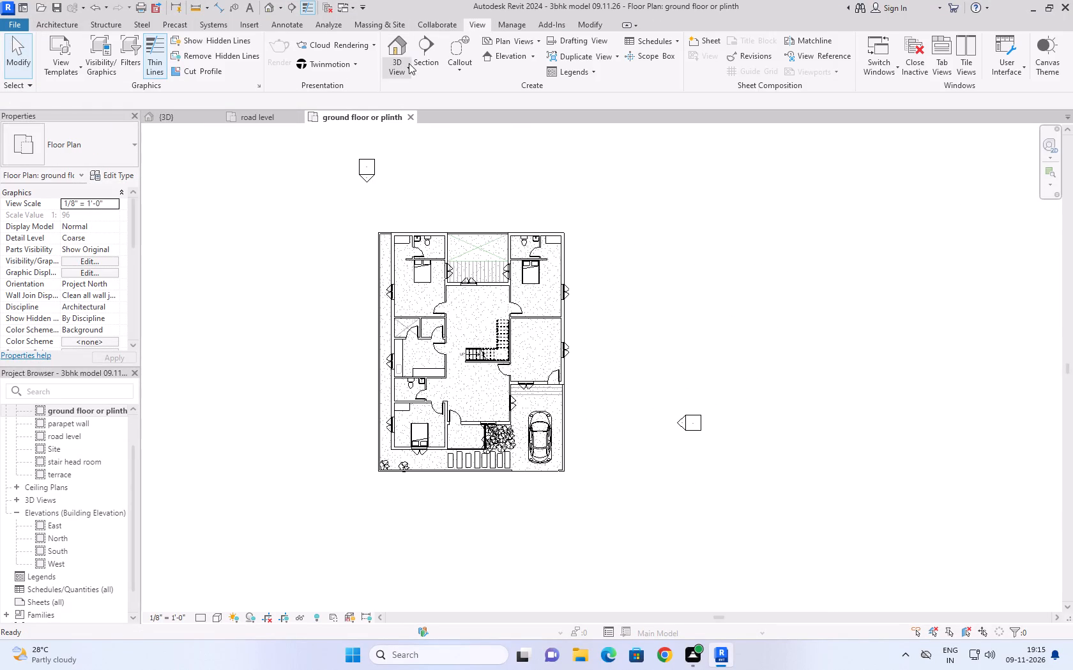
pyautogui.click(421, 112)
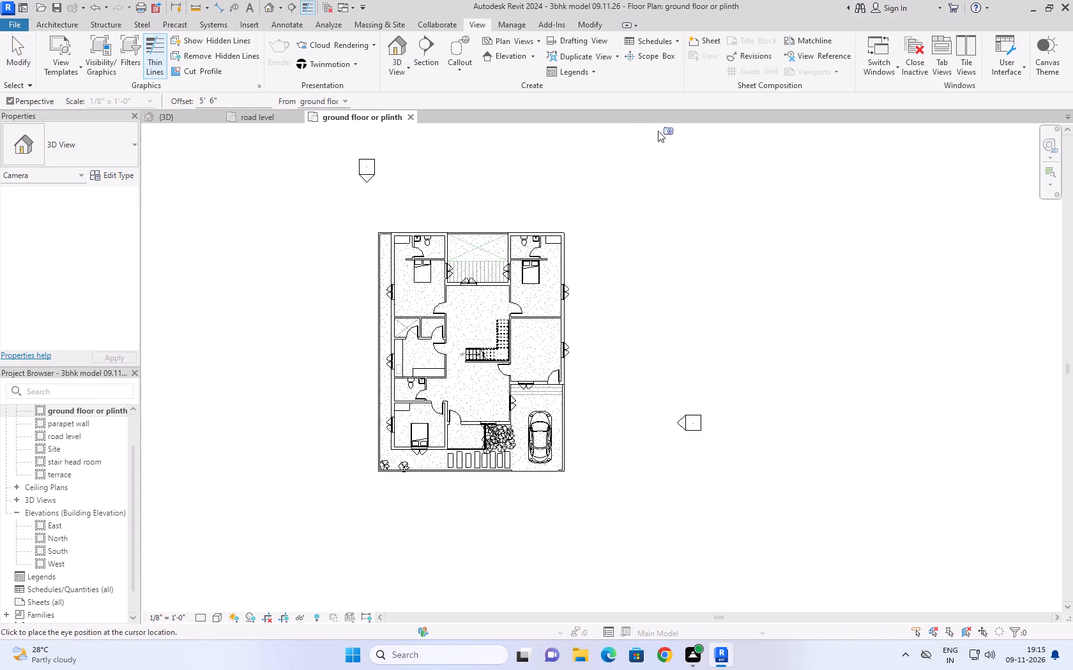
pyautogui.click(634, 131)
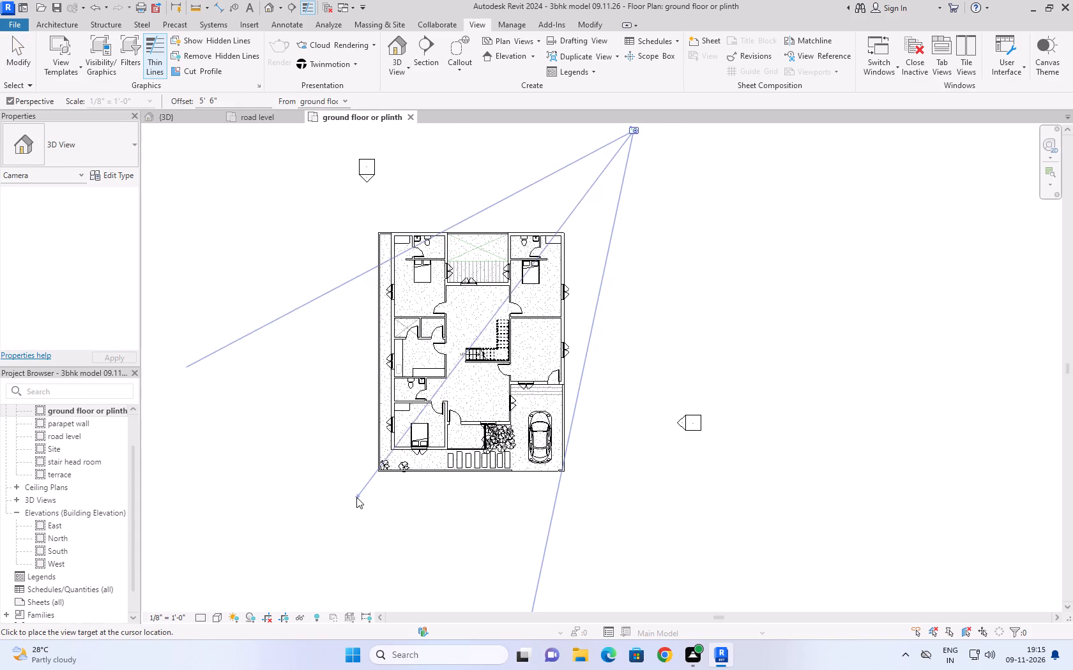
pyautogui.click(356, 497)
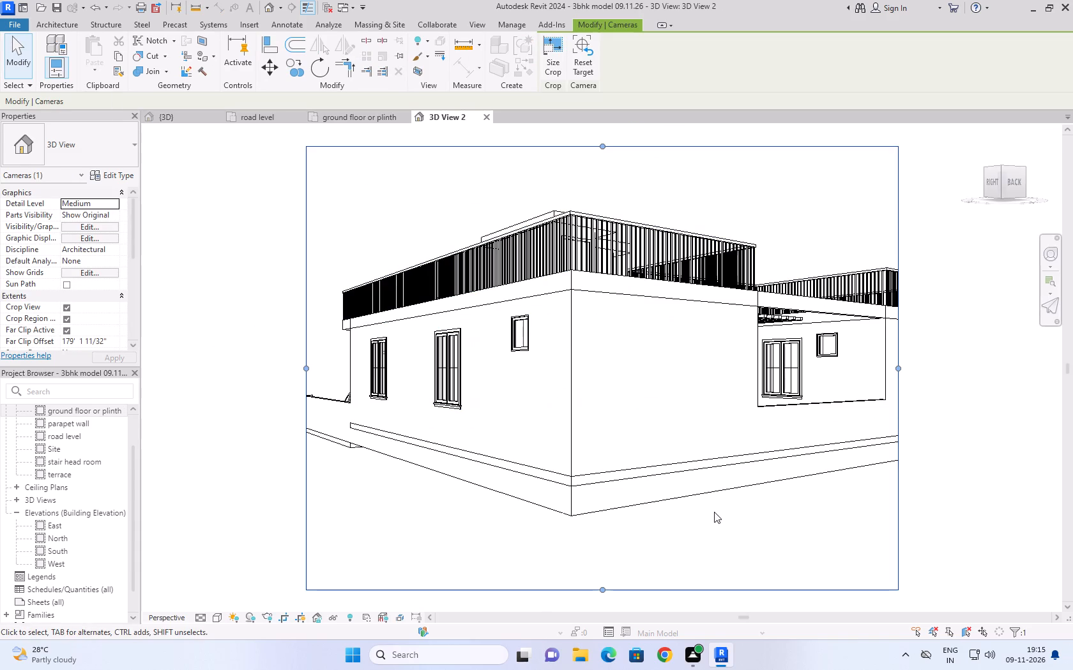
# Orbit the new camera view to a bird's-eye angle over the rear terrace and pergola court, and enlarge its crop region around the house.
pyautogui.keyDown('shift'); pyautogui.moveTo(780, 209); pyautogui.dragTo(757, 266, button='right'); pyautogui.keyUp('shift')
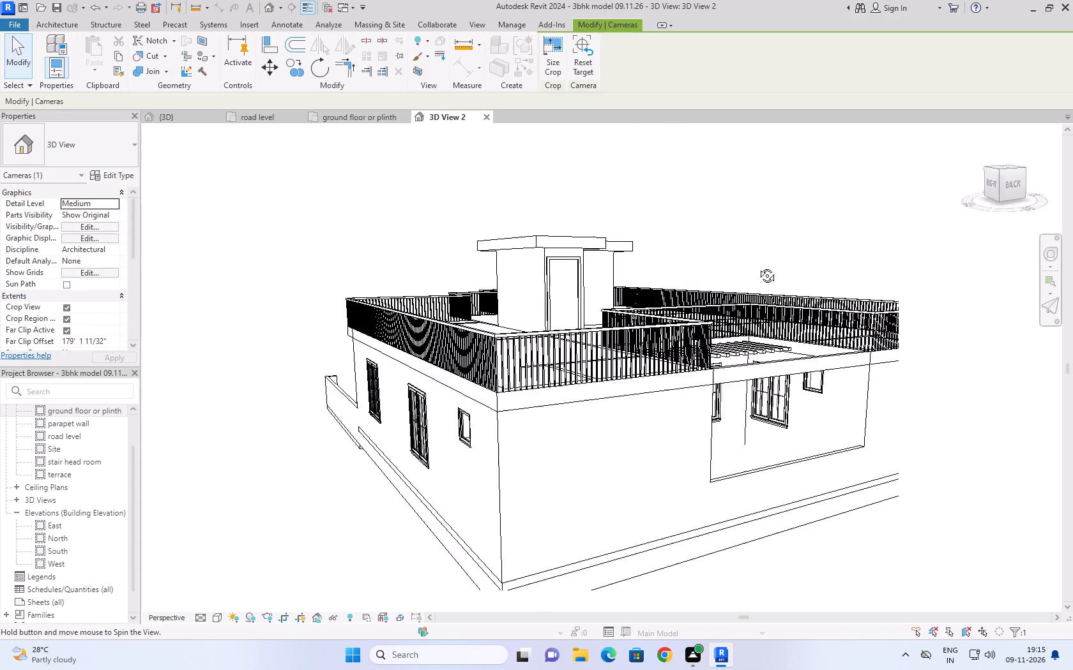
pyautogui.keyDown('shift'); pyautogui.moveTo(757, 266); pyautogui.dragTo(735, 276, button='right'); pyautogui.keyUp('shift')
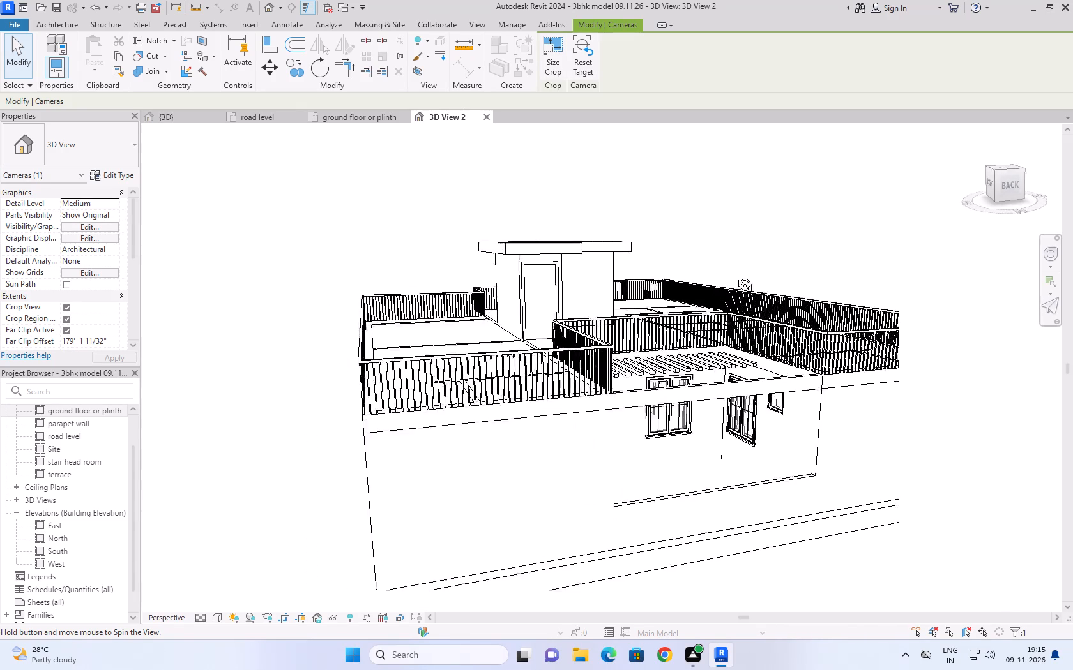
pyautogui.keyDown('shift'); pyautogui.moveTo(735, 276); pyautogui.dragTo(735, 297, button='right'); pyautogui.keyUp('shift')
pyautogui.scroll(-3, 743, 229)
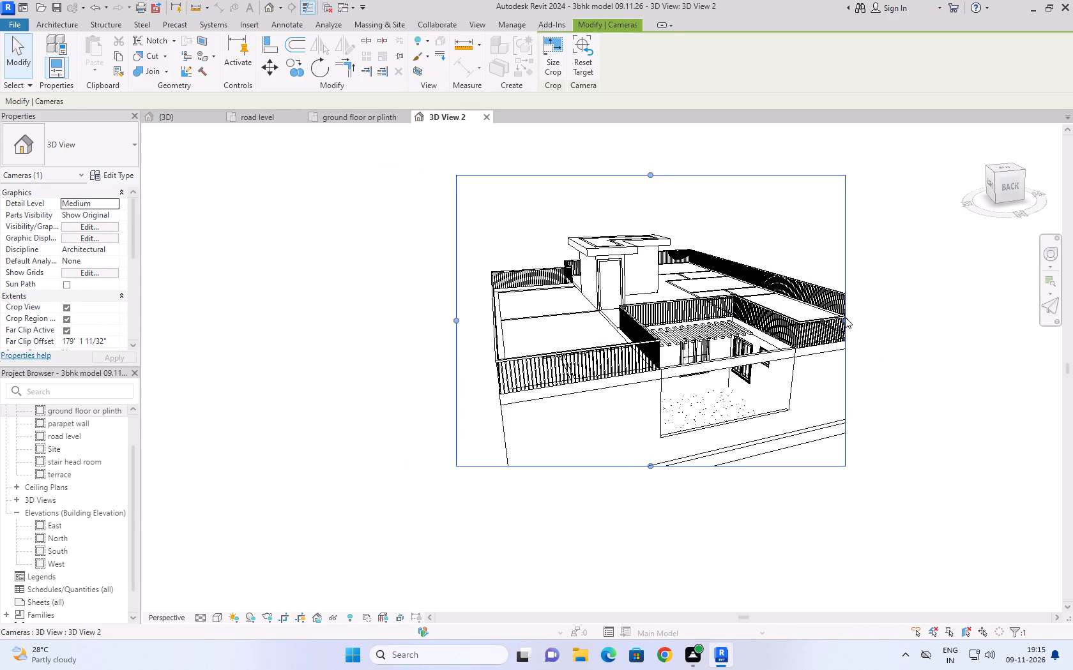
pyautogui.moveTo(845, 318); pyautogui.dragTo(886, 329)
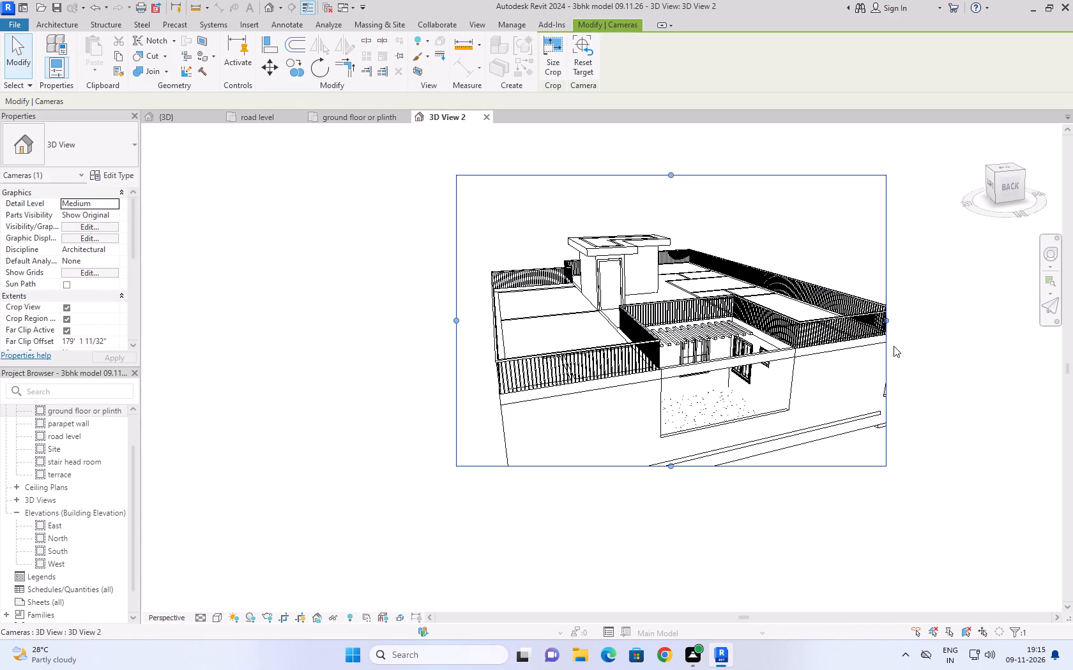
pyautogui.moveTo(889, 322); pyautogui.dragTo(919, 320)
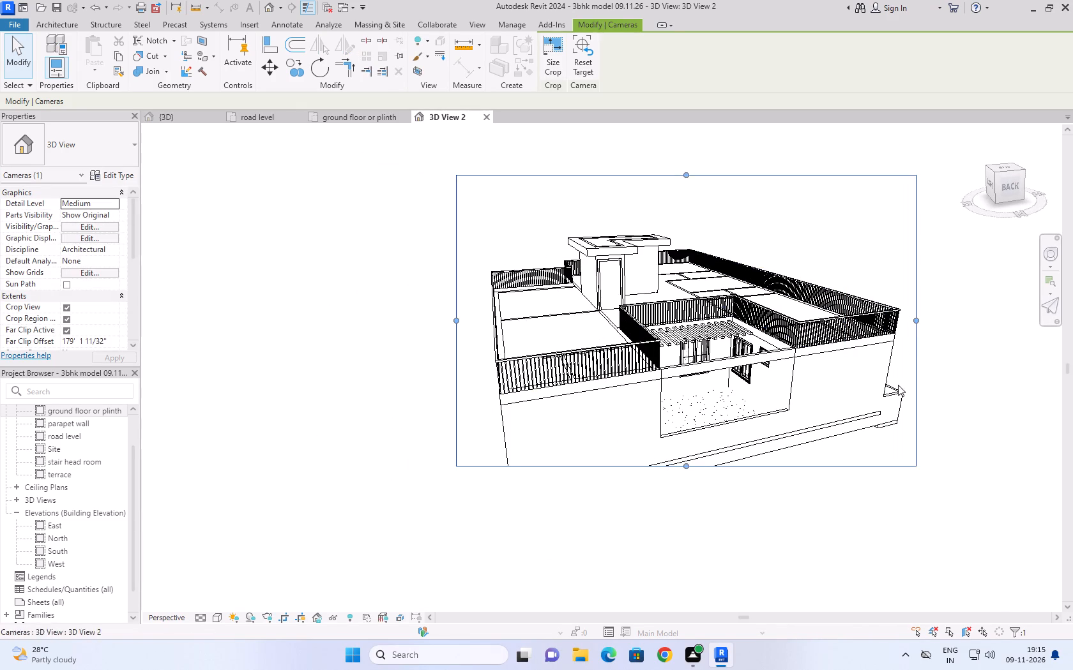
pyautogui.moveTo(687, 465); pyautogui.dragTo(699, 532)
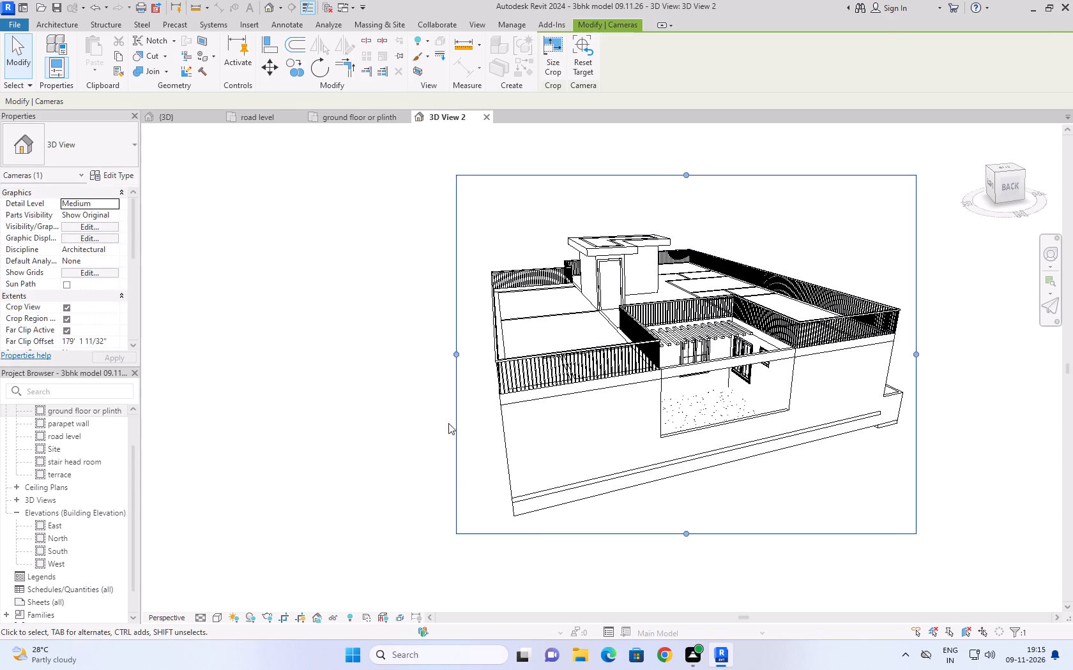
pyautogui.click(371, 352)
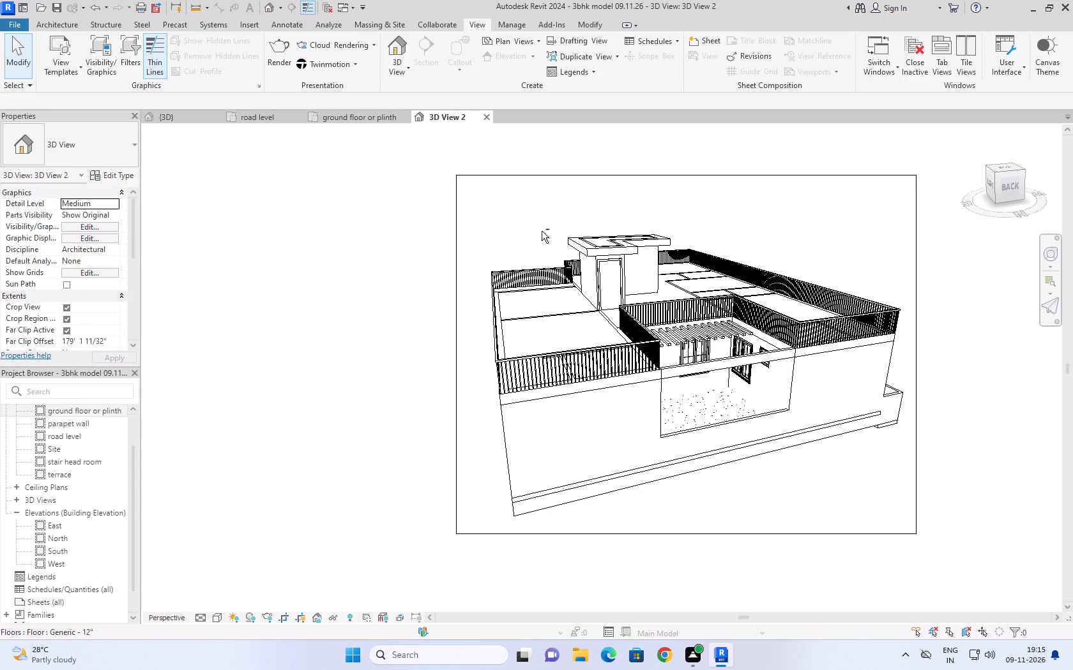
pyautogui.keyDown('shift'); pyautogui.moveTo(542, 231); pyautogui.dragTo(522, 235, button='right'); pyautogui.keyUp('shift')
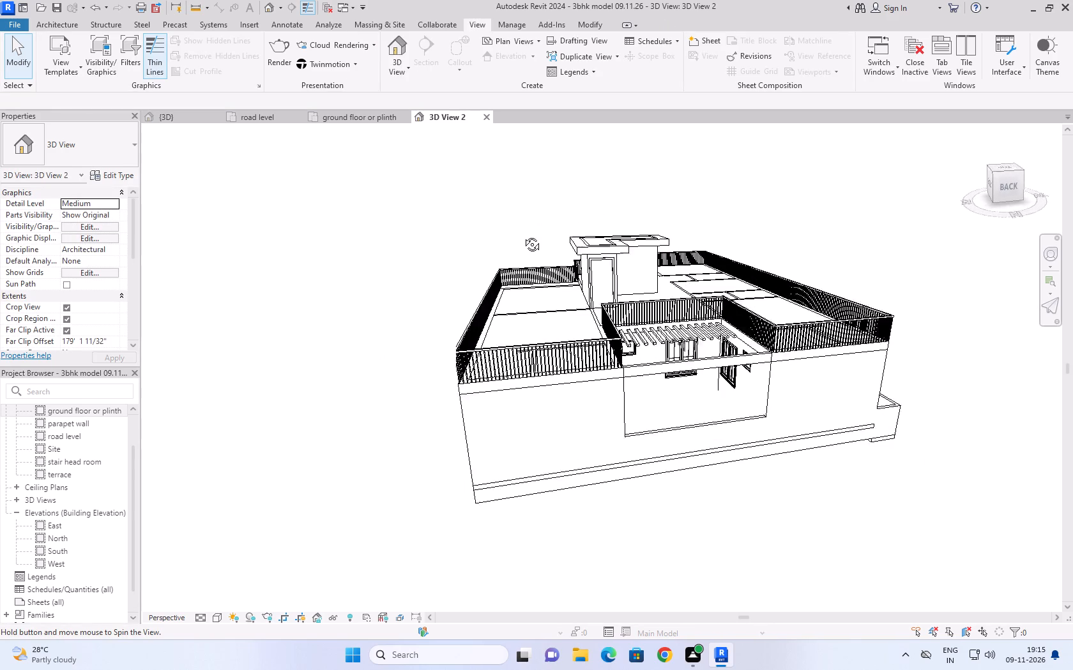
pyautogui.keyDown('shift'); pyautogui.moveTo(522, 235); pyautogui.dragTo(541, 256, button='right'); pyautogui.keyUp('shift')
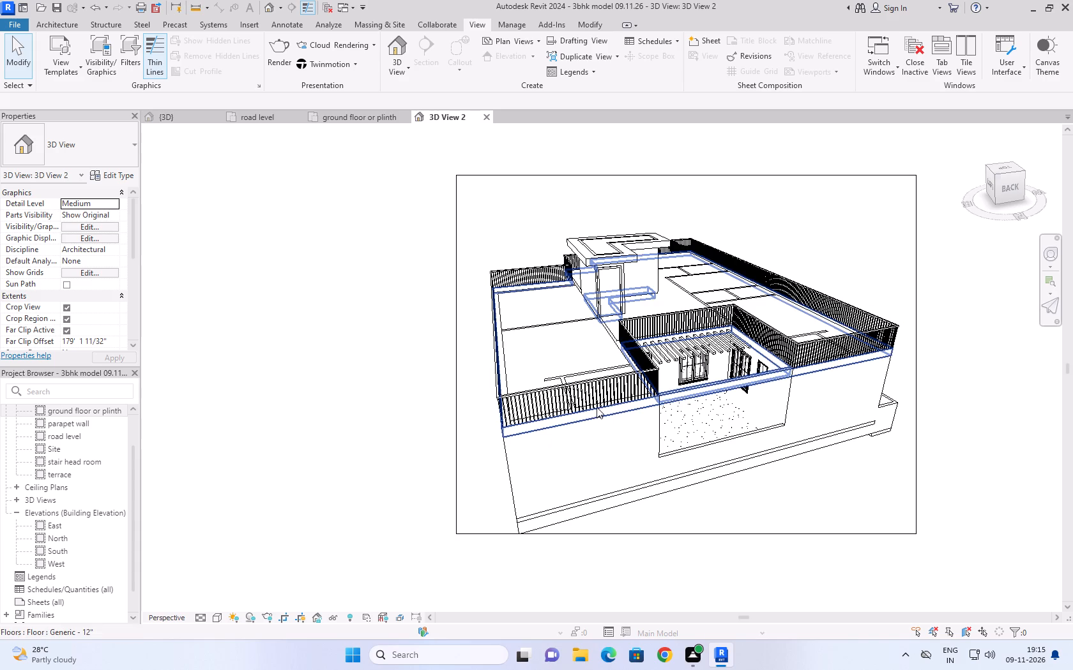
# Render the rear exterior view at Medium quality with Printer resolution at 150 DPI.
pyautogui.write('rr')
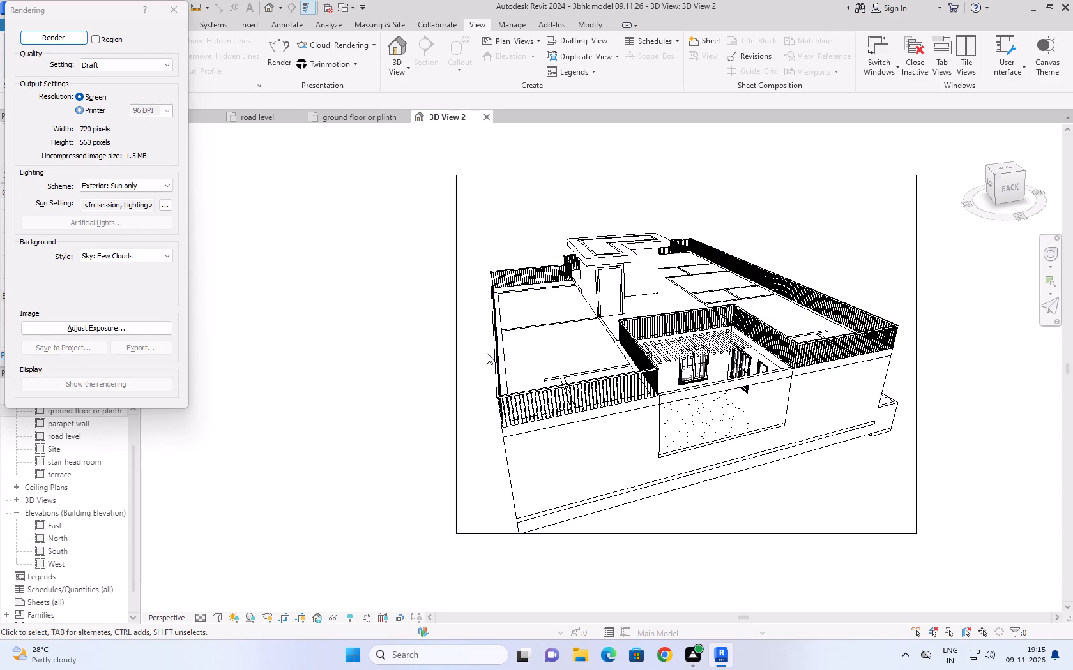
pyautogui.click(132, 64)
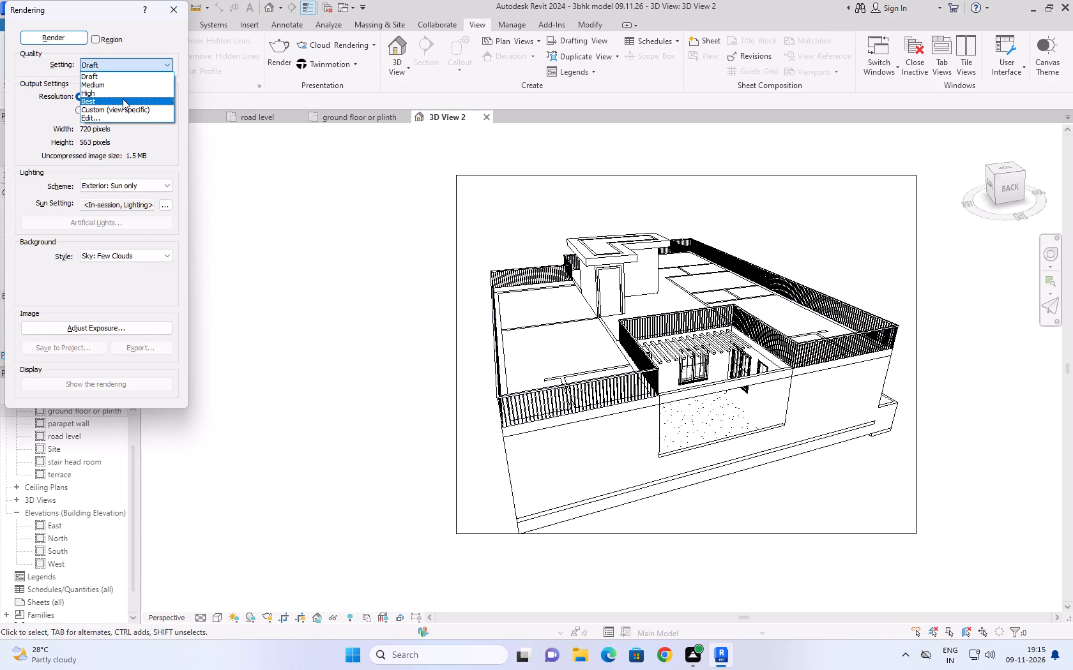
pyautogui.click(121, 84)
pyautogui.click(96, 105)
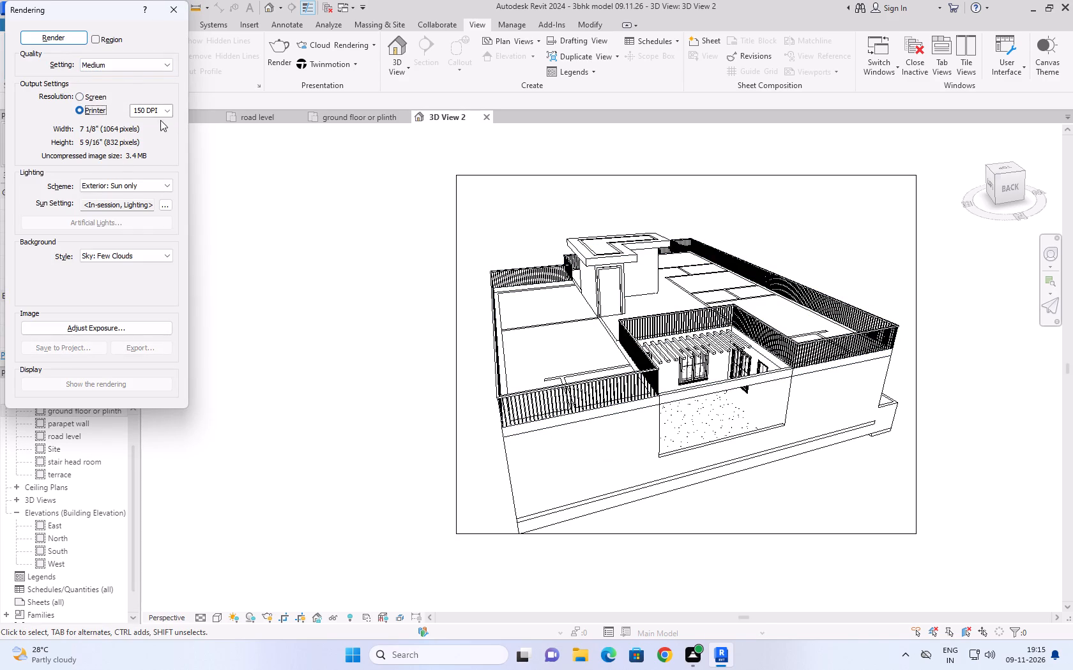
pyautogui.click(68, 36)
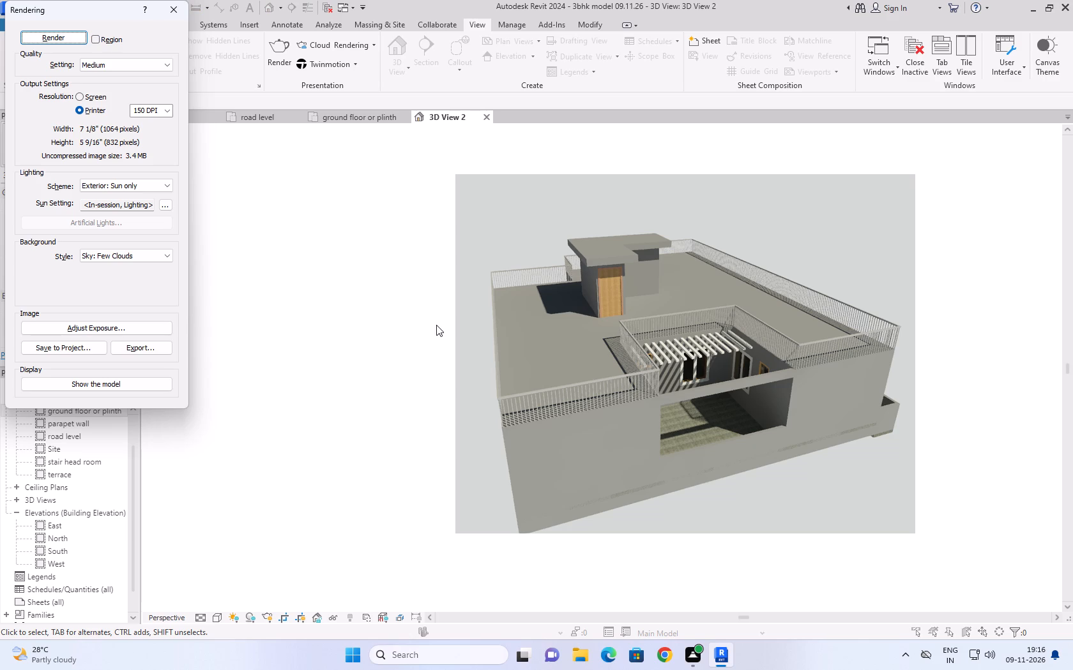
# Export the rear exterior rendering to the Desktop as a JPEG named 3D View 2.09.11.26, and close the rendering settings.
pyautogui.click(134, 348)
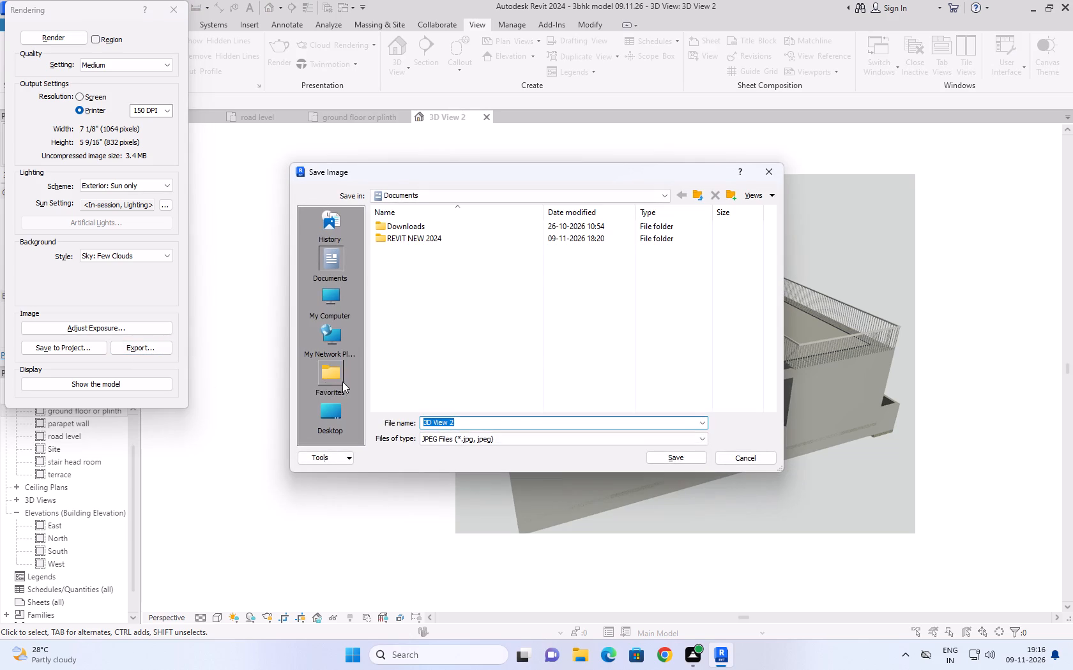
pyautogui.doubleClick(330, 419)
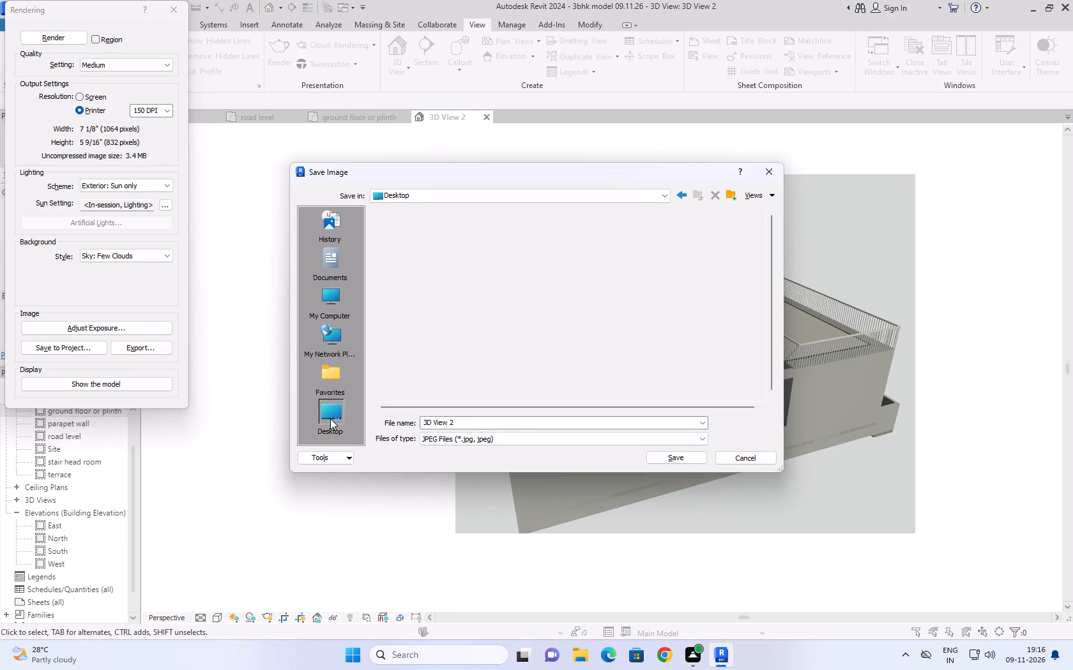
pyautogui.click(544, 423)
pyautogui.click(544, 423)
pyautogui.click(544, 423)
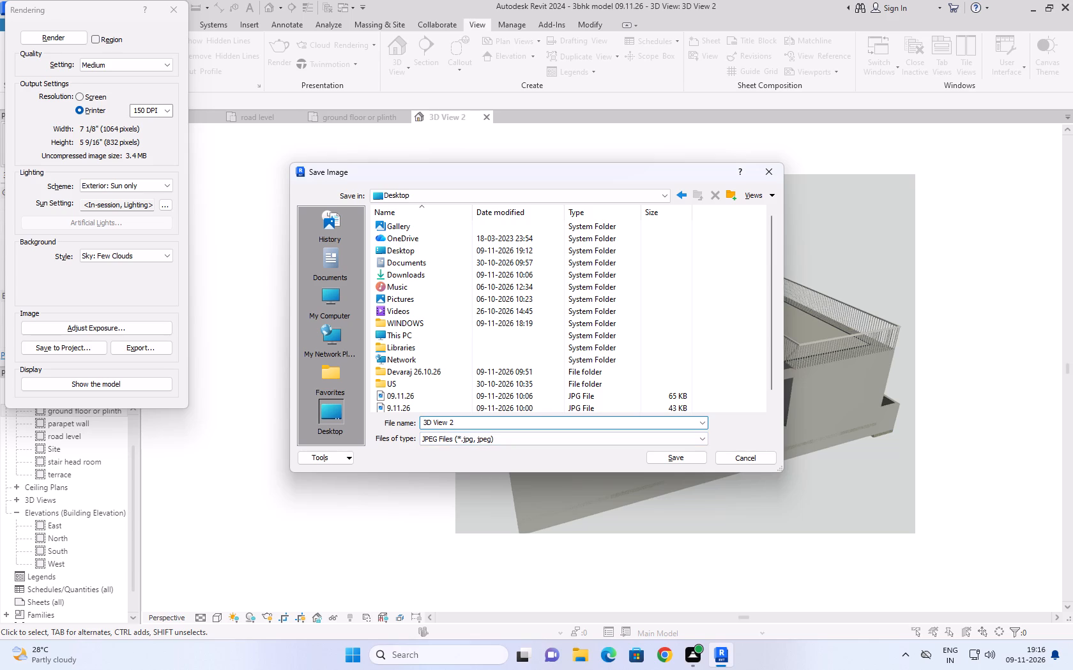
pyautogui.press('0')
pyautogui.write('9.')
pyautogui.write('11.')
pyautogui.write('26')
pyautogui.press('Left')
pyautogui.press('Left')
pyautogui.press('Left')
pyautogui.press('Left')
pyautogui.press('Left')
pyautogui.press('Left')
pyautogui.press('Left')
pyautogui.press('Left')
pyautogui.press('.')
pyautogui.click(670, 461)
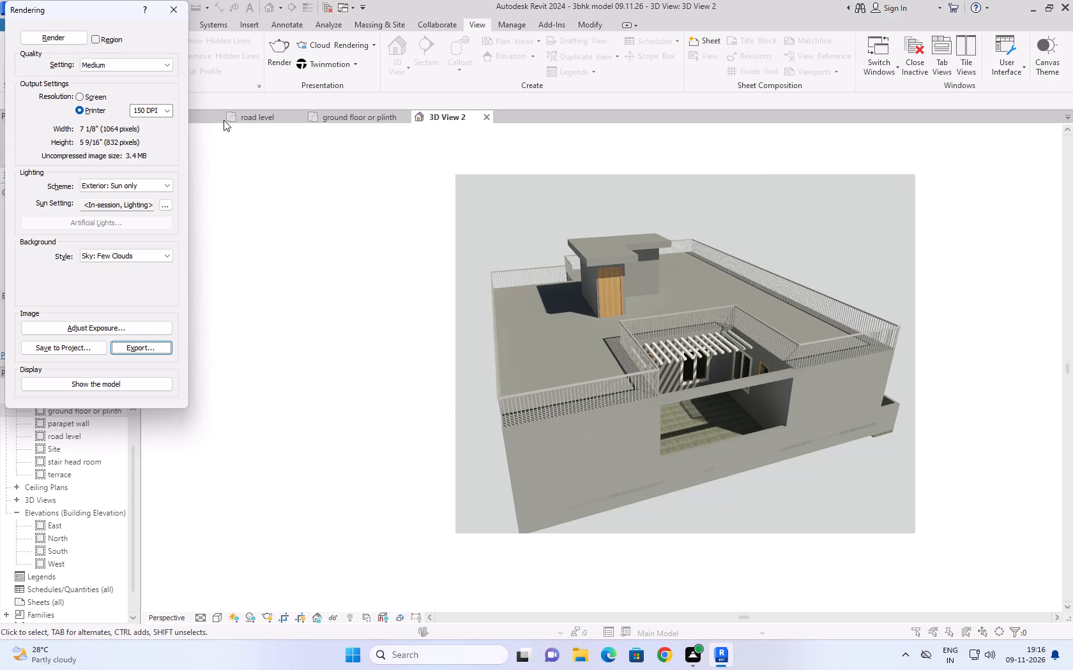
pyautogui.click(167, 17)
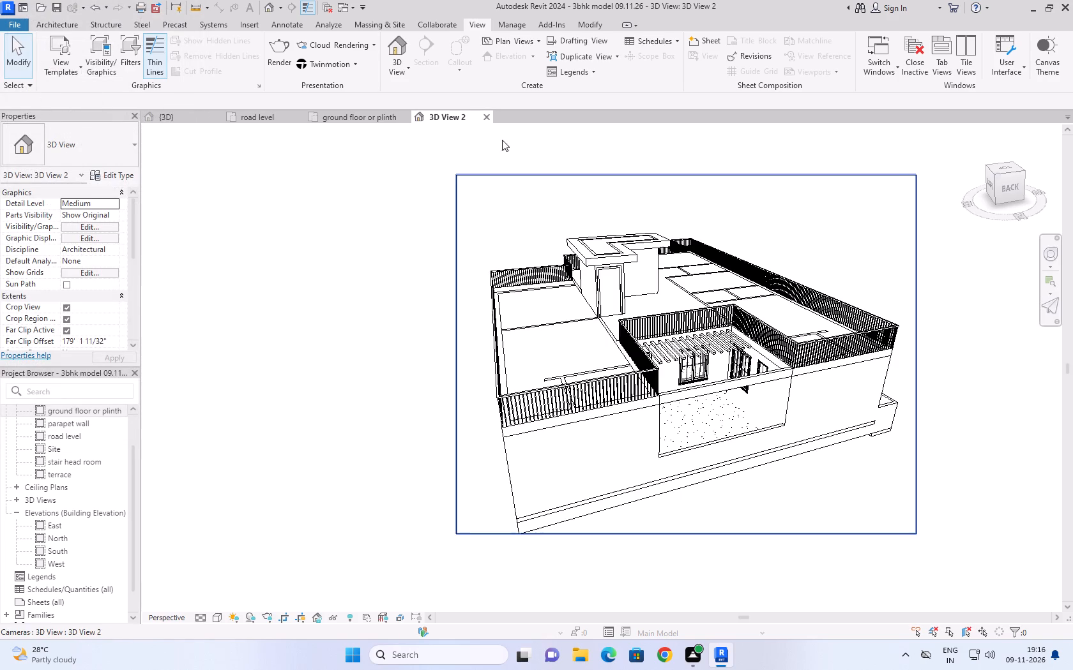
# Close 3D View 2 and create a camera in the ground floor plan, from outside the parking-side front corner toward the opposite rear corner.
pyautogui.click(486, 114)
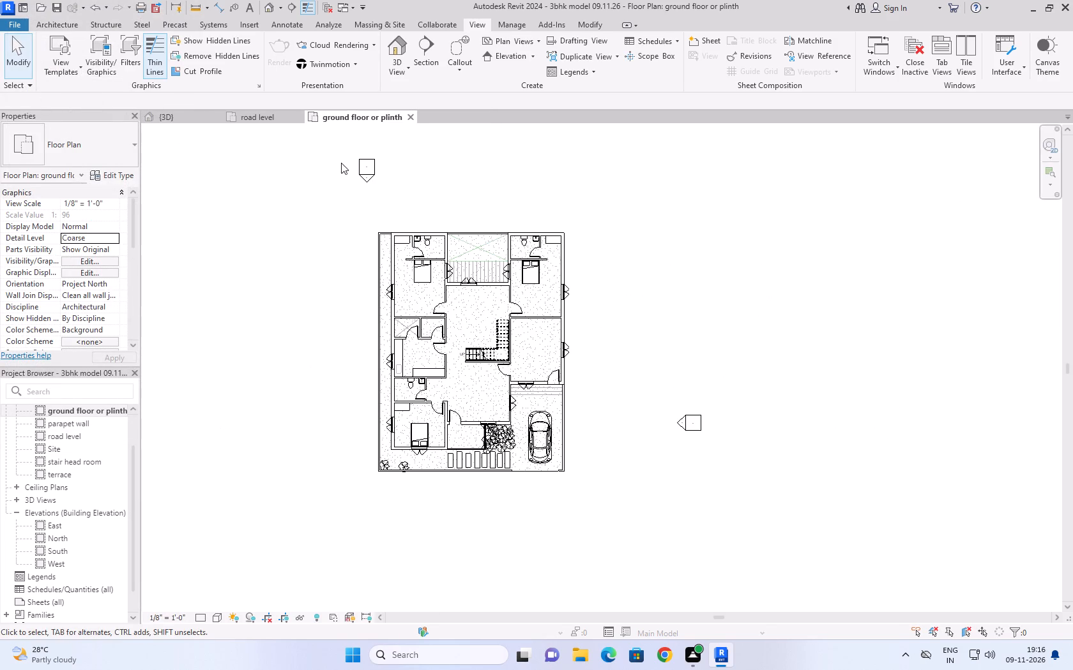
pyautogui.click(331, 253)
pyautogui.click(400, 66)
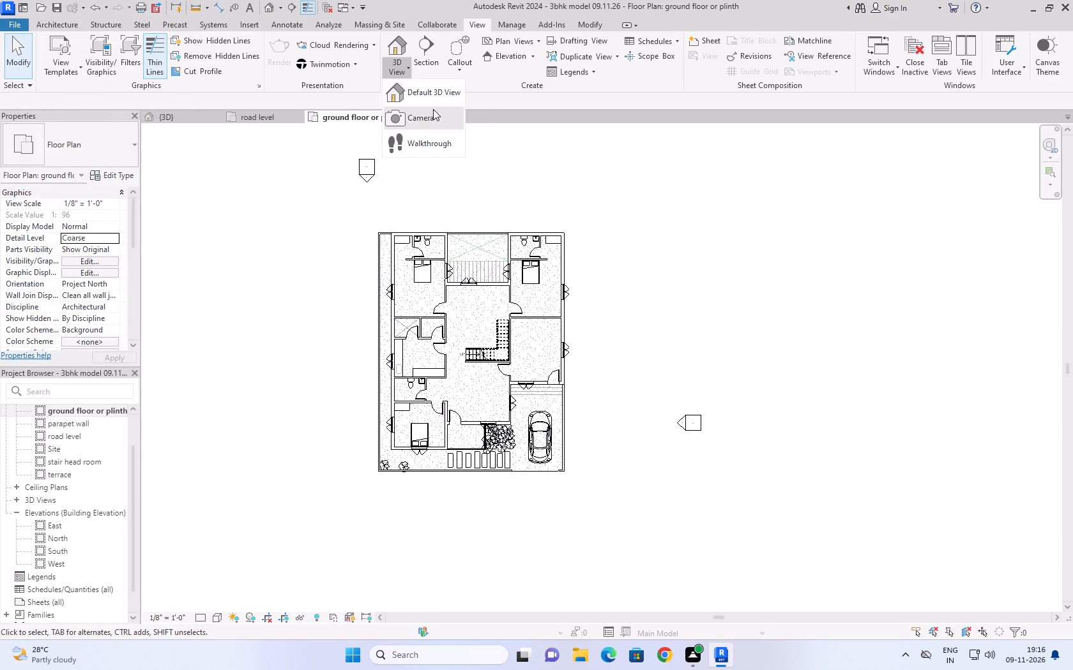
pyautogui.click(438, 123)
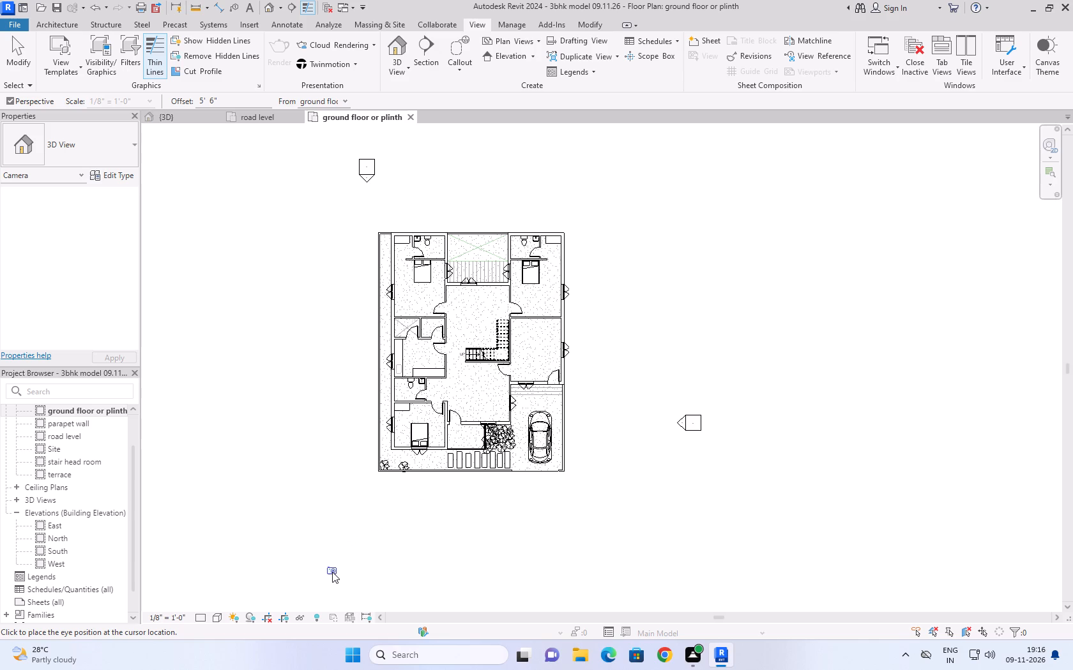
pyautogui.click(709, 535)
pyautogui.click(326, 267)
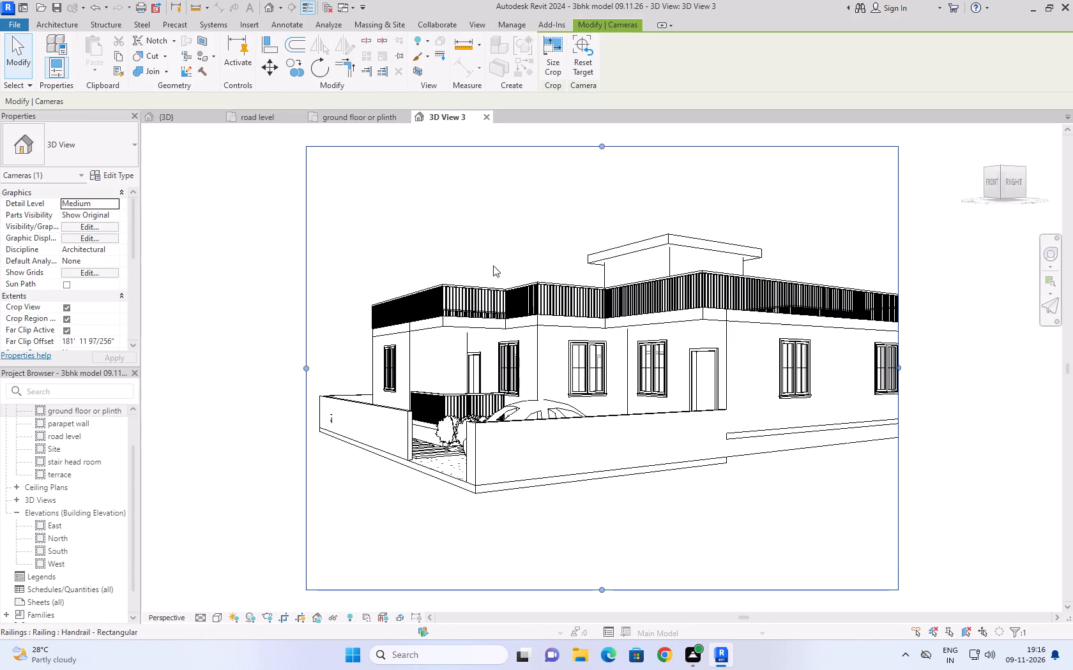
# Orbit the new camera view to a raised angle over the parking side and widen its crop region to fit the whole house.
pyautogui.keyDown('shift'); pyautogui.moveTo(503, 244); pyautogui.dragTo(474, 342, button='right'); pyautogui.keyUp('shift')
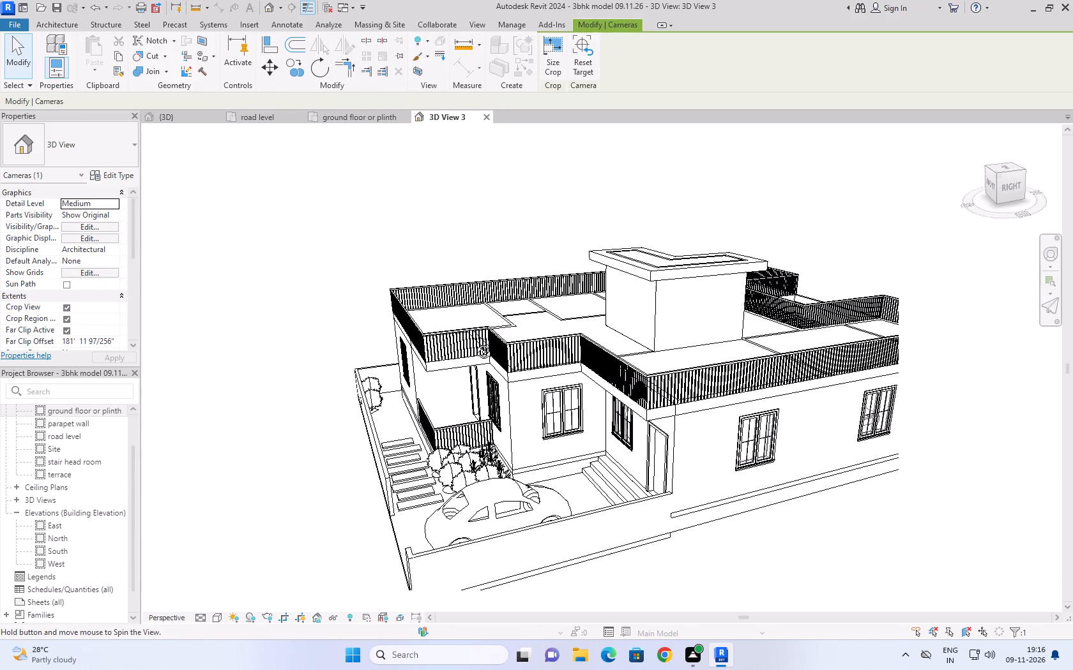
pyautogui.keyDown('shift'); pyautogui.moveTo(474, 342); pyautogui.dragTo(474, 355, button='right'); pyautogui.keyUp('shift')
pyautogui.click(895, 249)
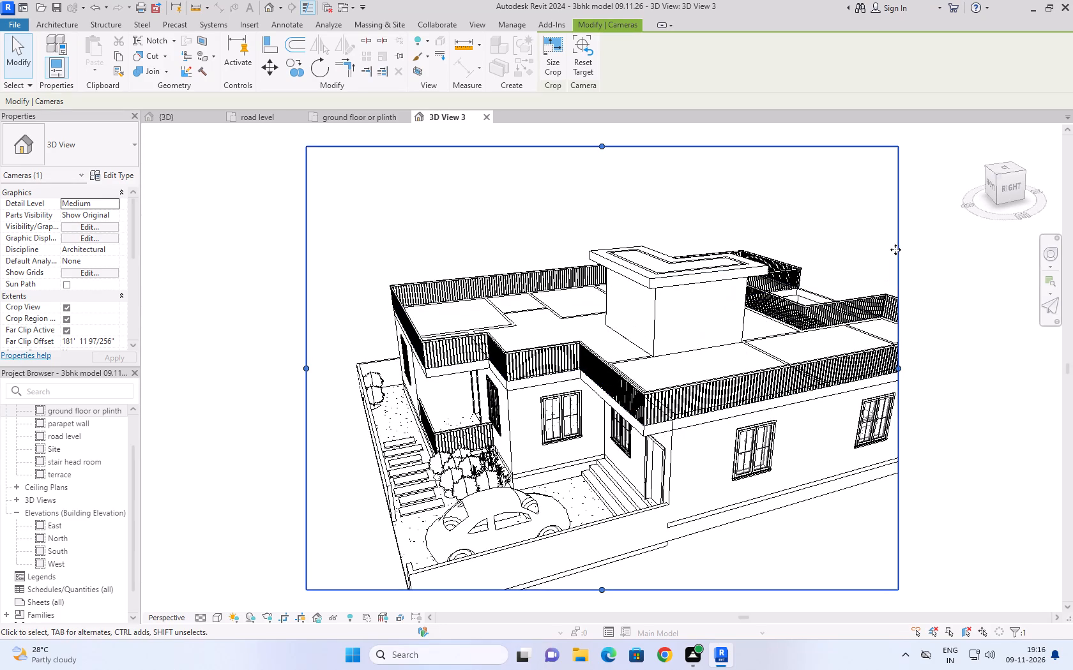
pyautogui.moveTo(895, 366); pyautogui.dragTo(937, 366)
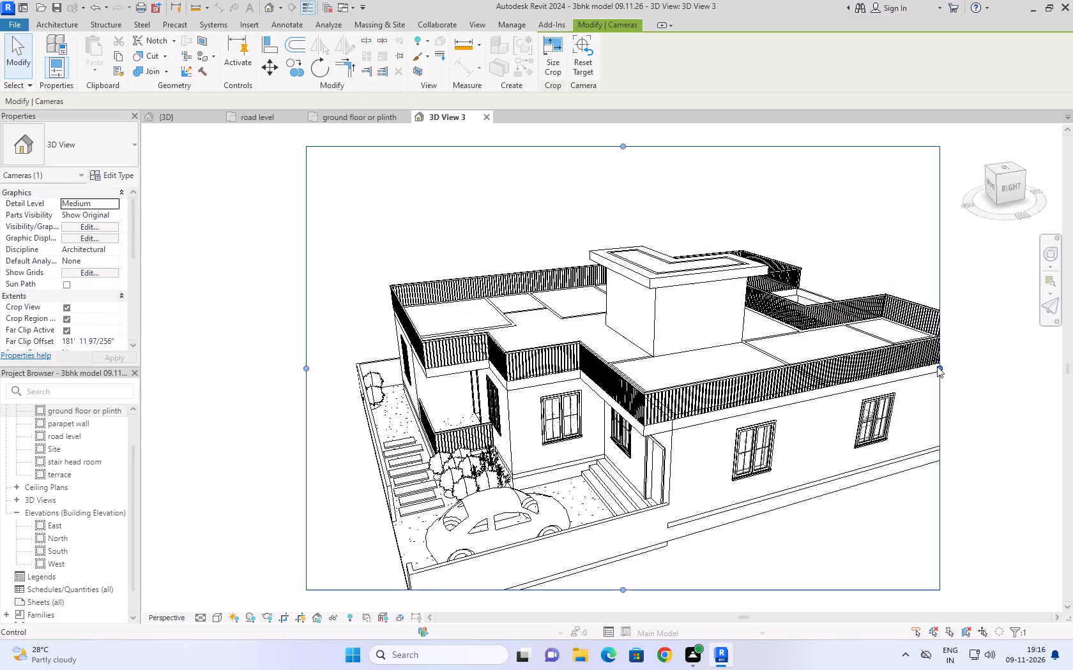
pyautogui.moveTo(900, 274); pyautogui.dragTo(846, 280, button='right')
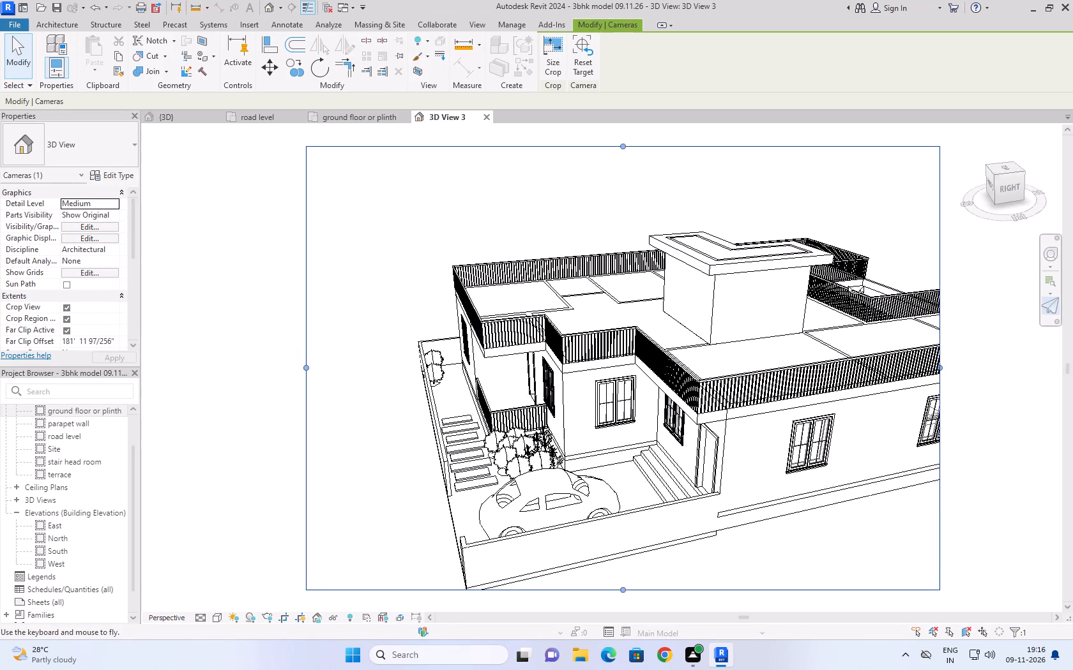
pyautogui.moveTo(846, 280); pyautogui.dragTo(922, 288, button='right')
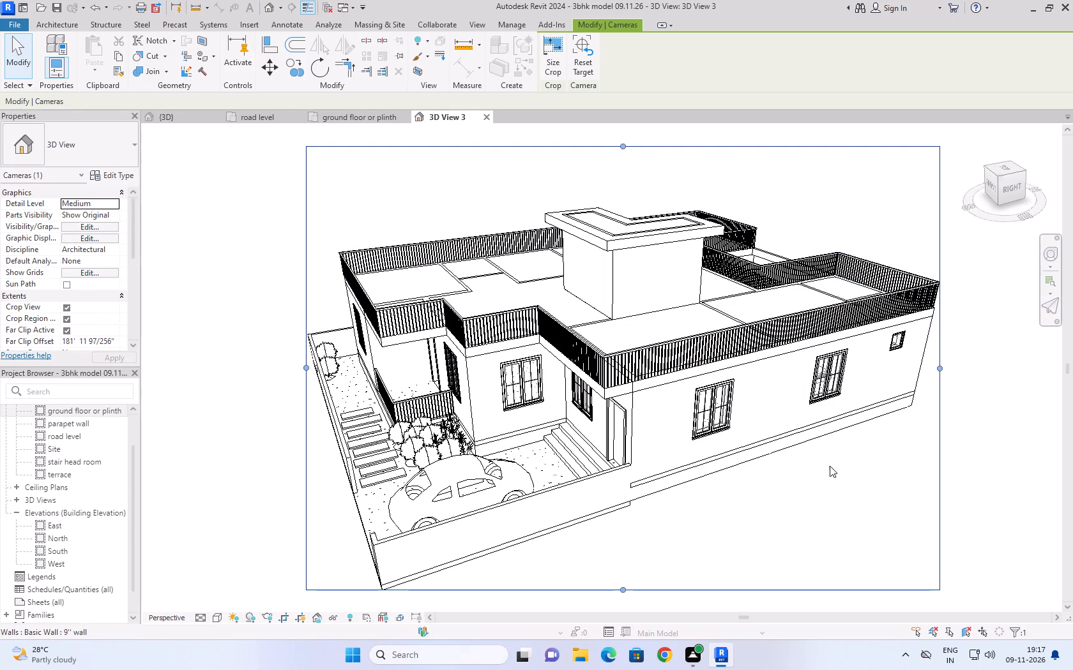
# Render the parking-side exterior view at Medium quality with Printer resolution at 300 DPI.
pyautogui.write('rr')
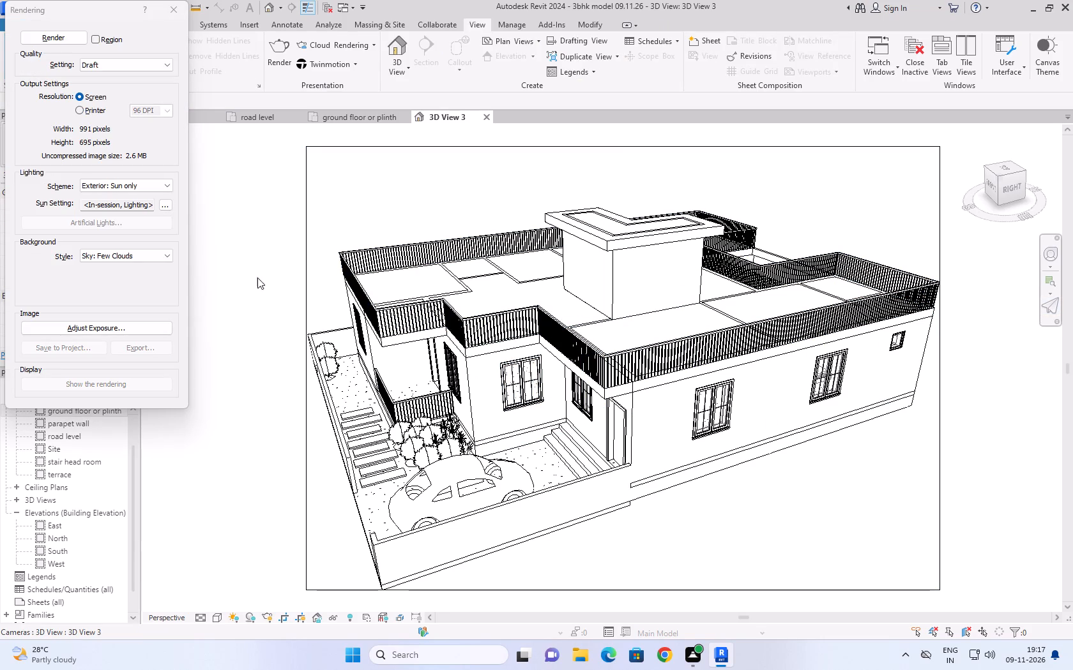
pyautogui.click(117, 66)
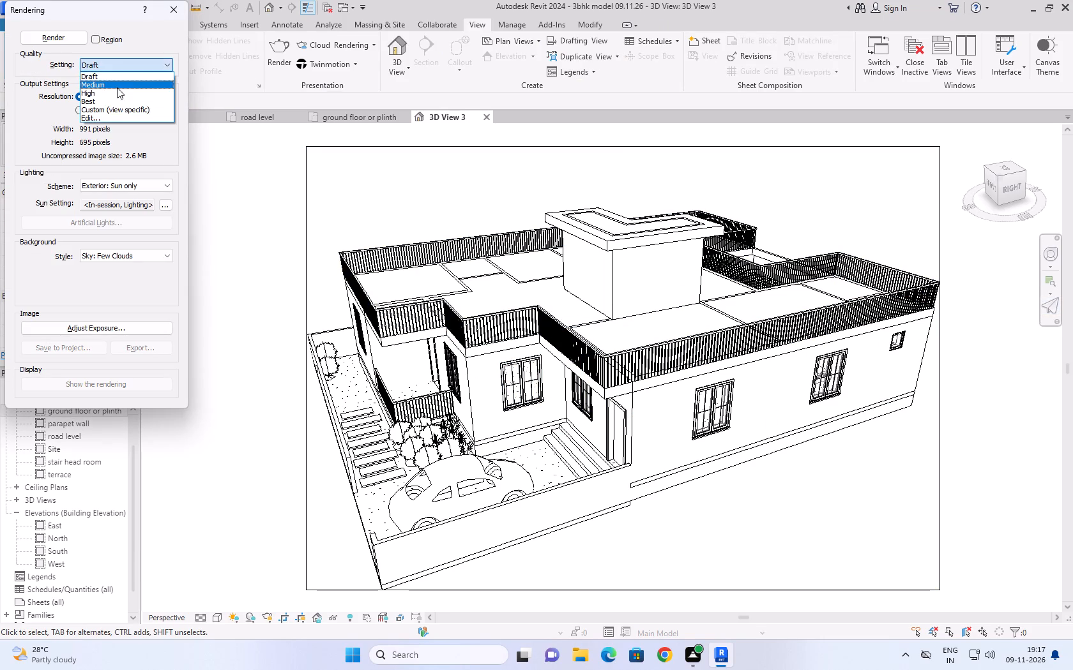
pyautogui.click(117, 87)
pyautogui.click(100, 110)
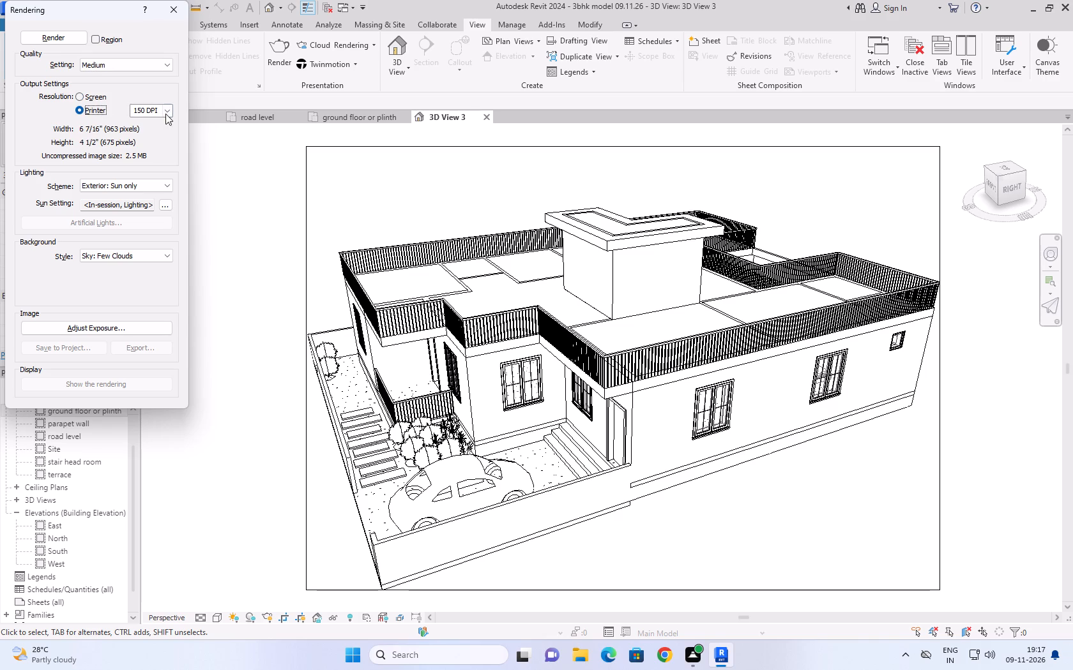
pyautogui.click(165, 114)
pyautogui.click(160, 136)
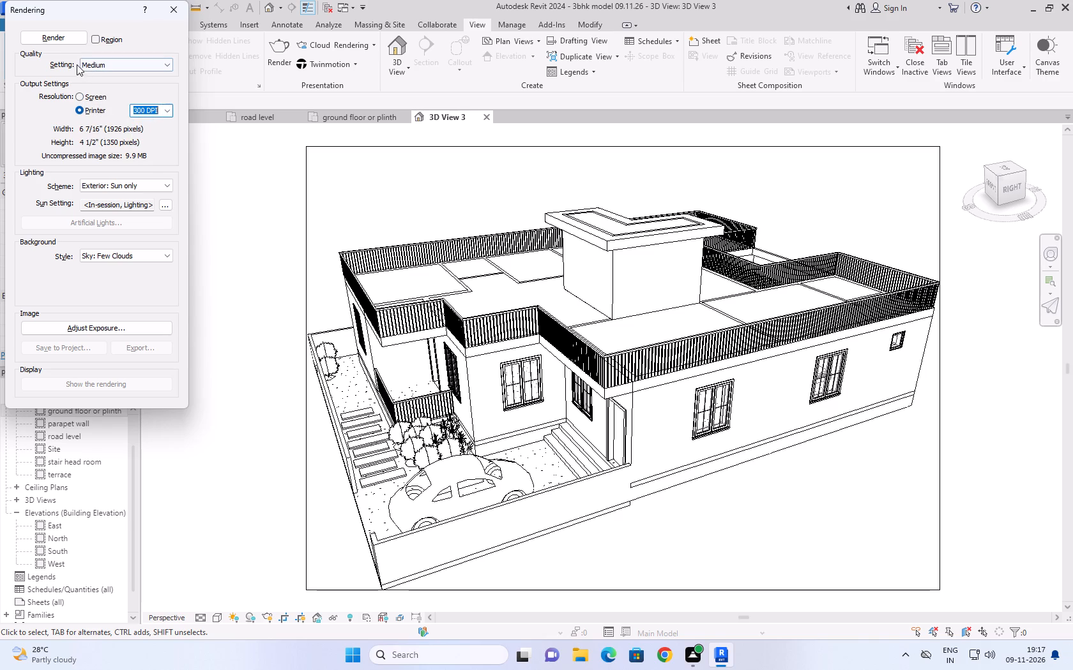
pyautogui.click(57, 41)
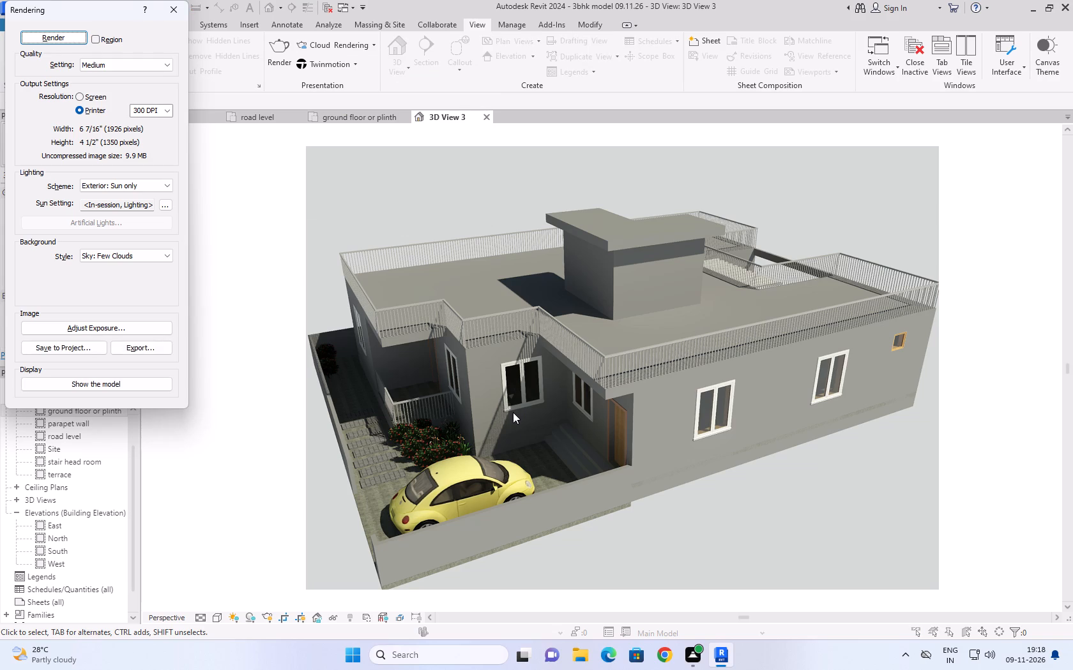
# Export the parking-side rendering to the Desktop as a JPEG named 3D View 3.09.11.26, and close the rendering settings.
pyautogui.click(139, 348)
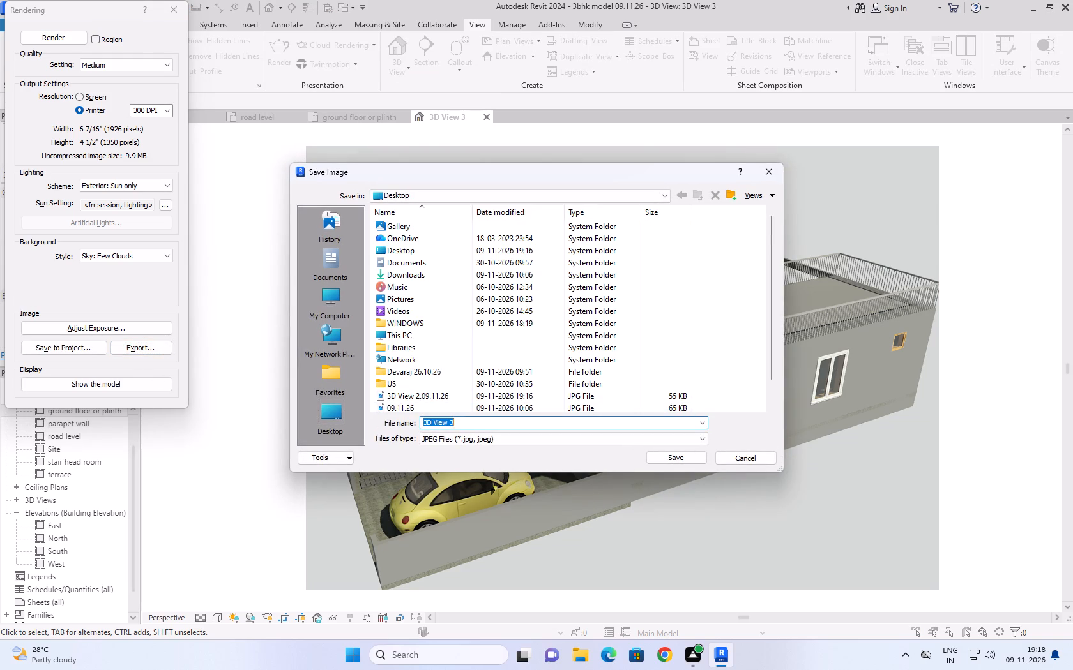
pyautogui.click(483, 424)
pyautogui.press('.')
pyautogui.press('0')
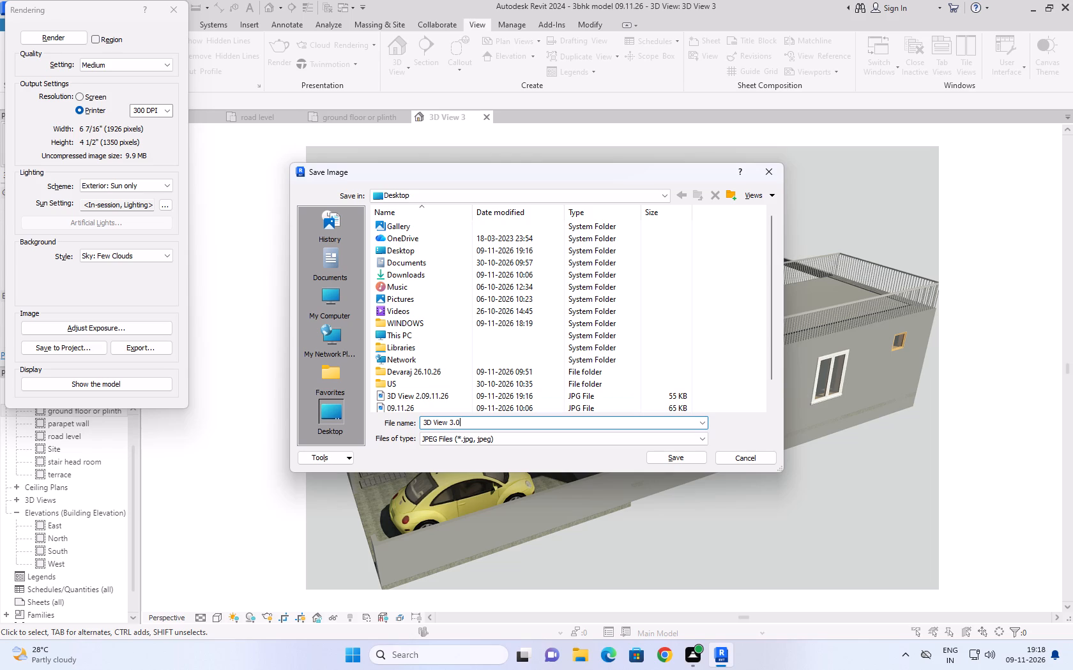
pyautogui.press('9')
pyautogui.press('.')
pyautogui.write('11.26')
pyautogui.click(332, 408)
pyautogui.click(672, 464)
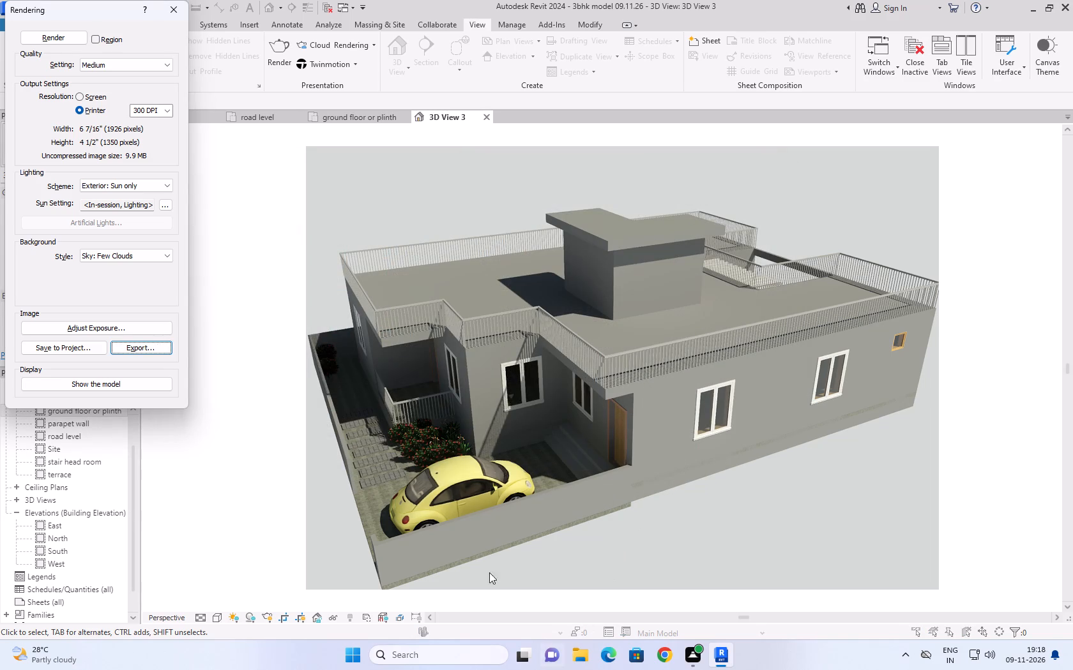
pyautogui.click(174, 15)
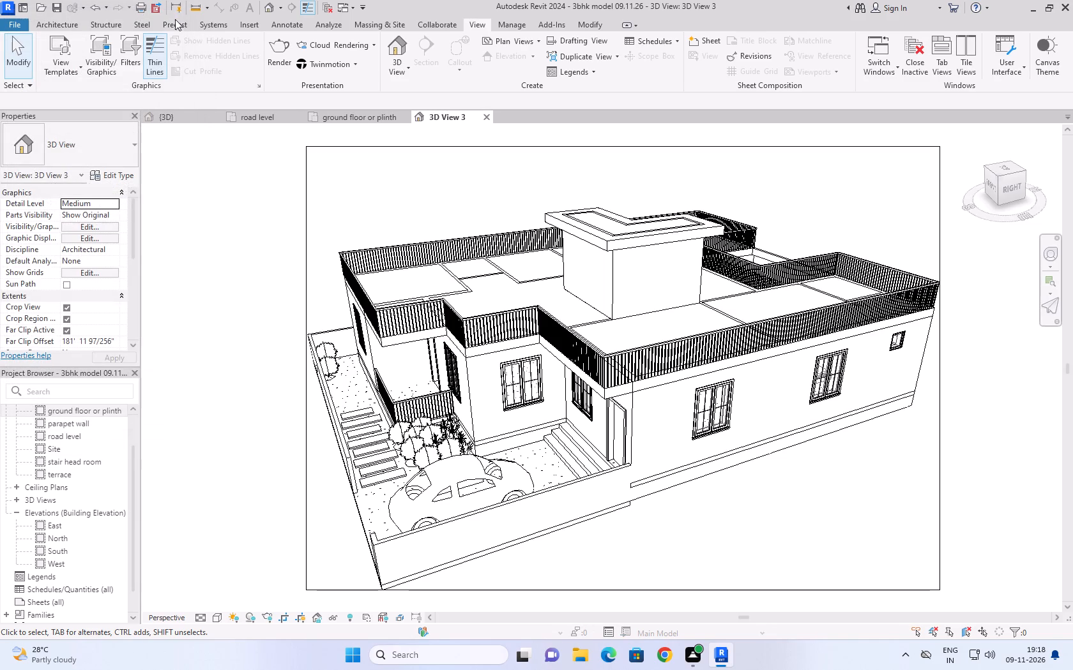
# Orbit 3D View 3 from the parking side to a raised angle facing the front porch and parking area.
pyautogui.keyDown('shift'); pyautogui.moveTo(383, 195); pyautogui.dragTo(432, 221, button='right'); pyautogui.keyUp('shift')
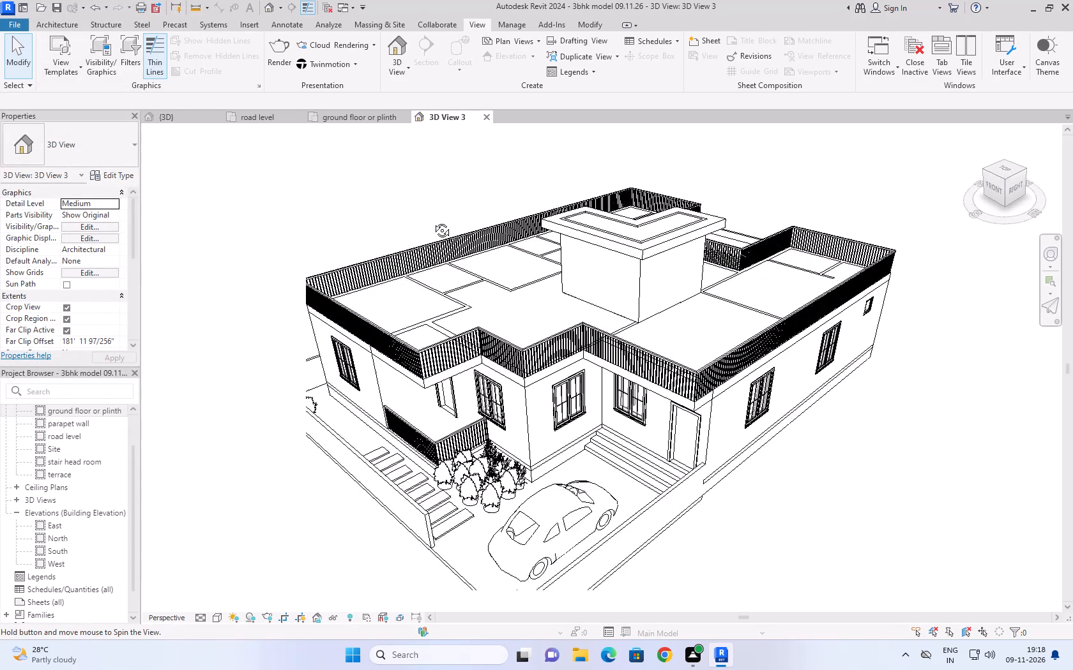
pyautogui.keyDown('shift'); pyautogui.moveTo(432, 221); pyautogui.dragTo(498, 220, button='right'); pyautogui.keyUp('shift')
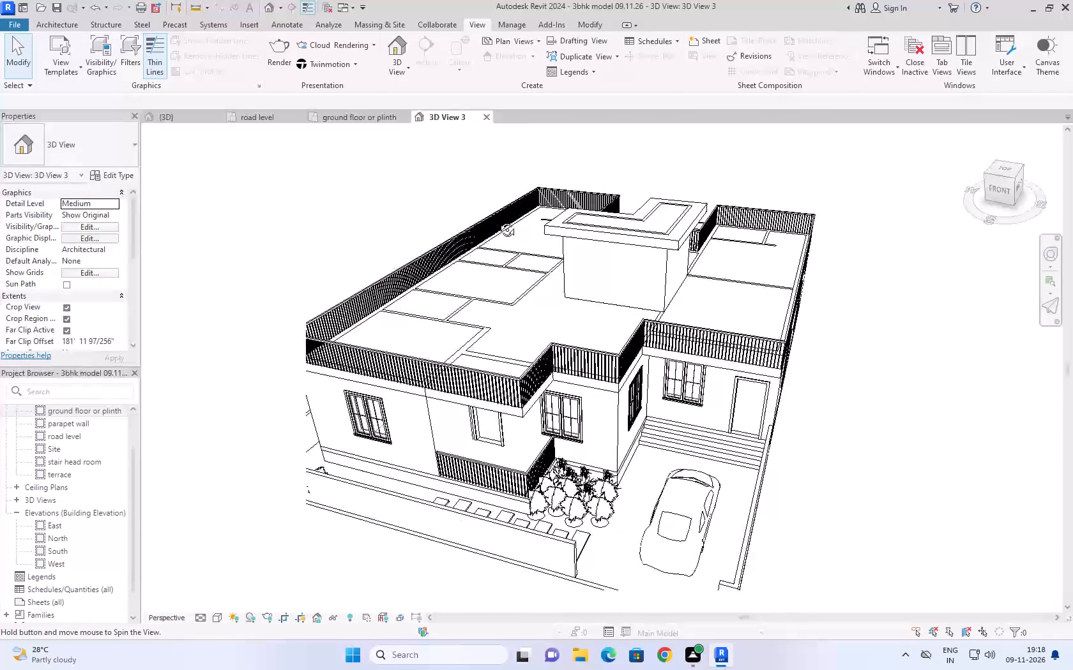
pyautogui.keyDown('shift'); pyautogui.moveTo(498, 220); pyautogui.dragTo(483, 243, button='right'); pyautogui.keyUp('shift')
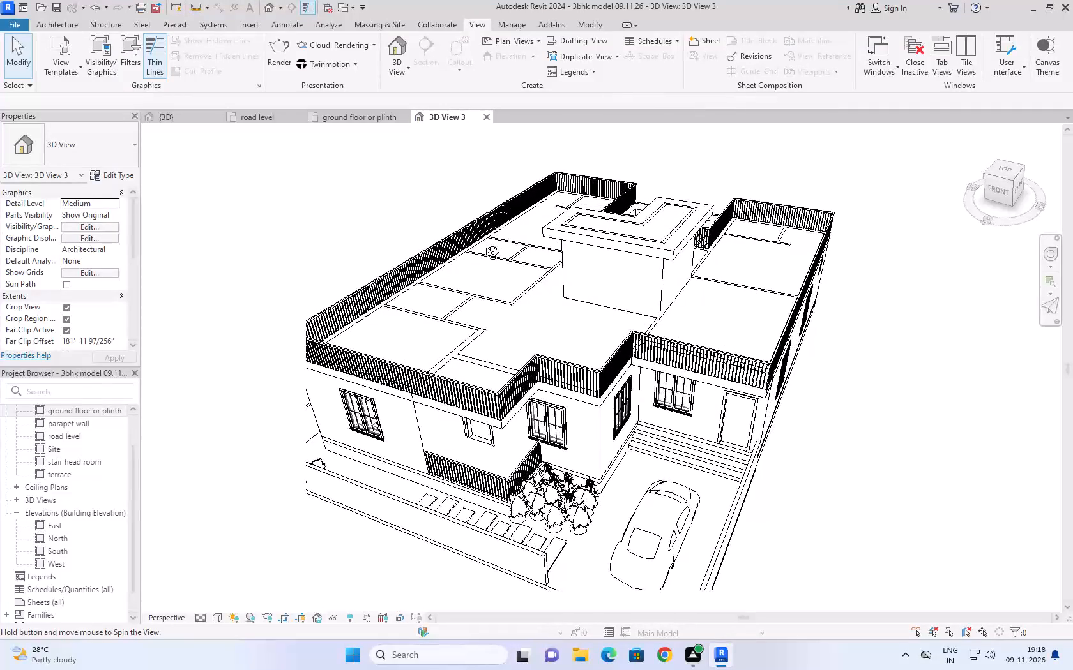
pyautogui.keyDown('shift'); pyautogui.moveTo(483, 243); pyautogui.dragTo(477, 251, button='right'); pyautogui.keyUp('shift')
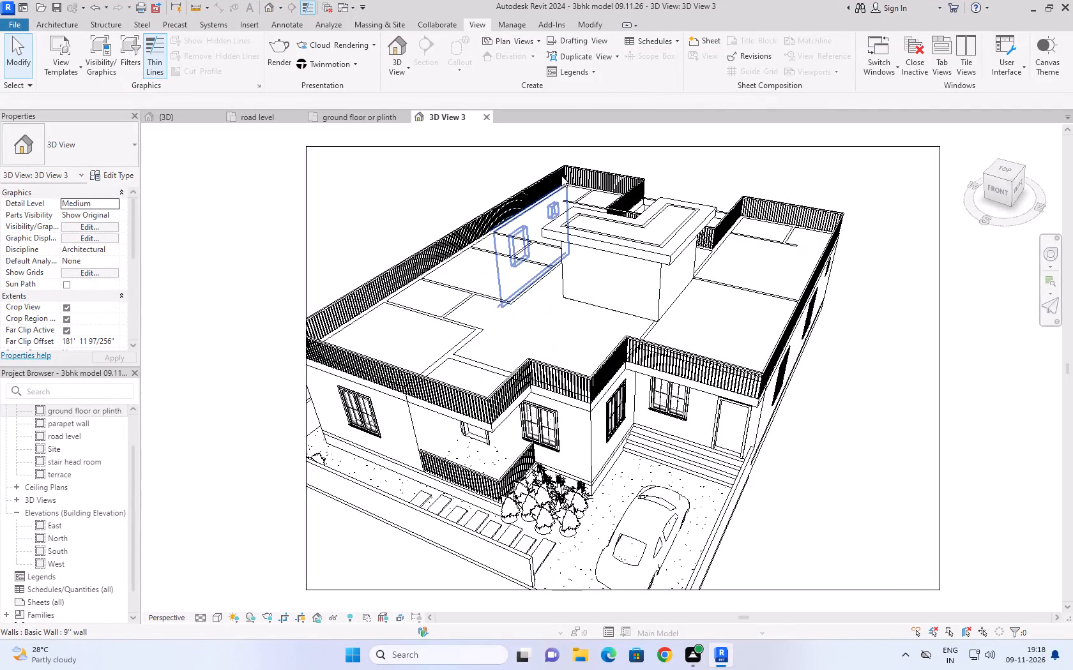
pyautogui.moveTo(482, 182); pyautogui.dragTo(480, 185, button='right')
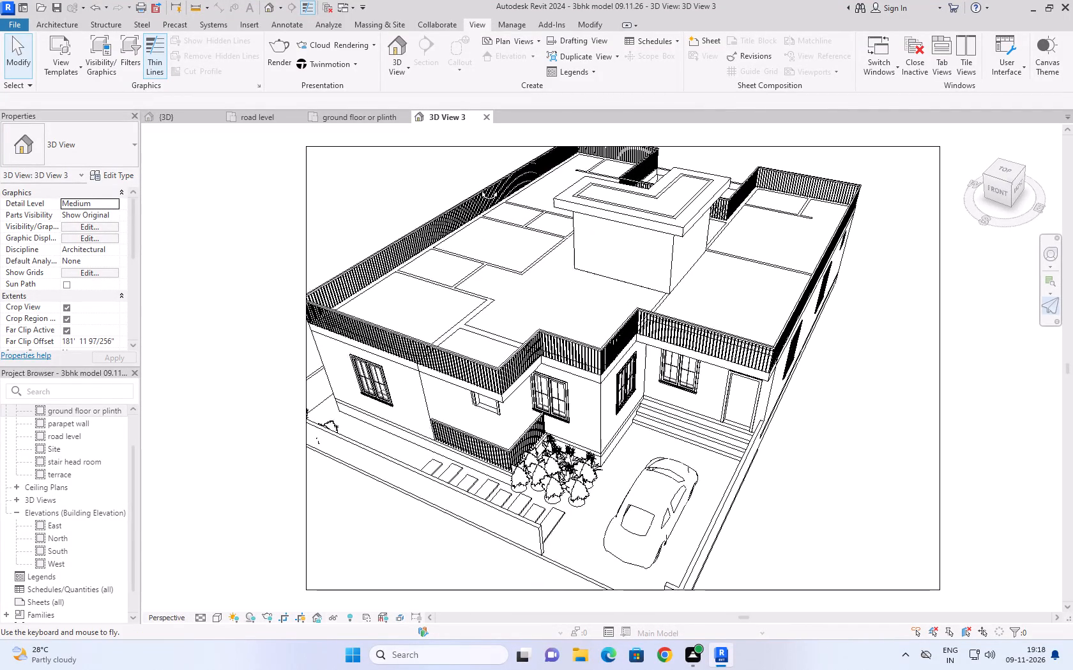
pyautogui.moveTo(480, 185); pyautogui.dragTo(485, 179, button='right')
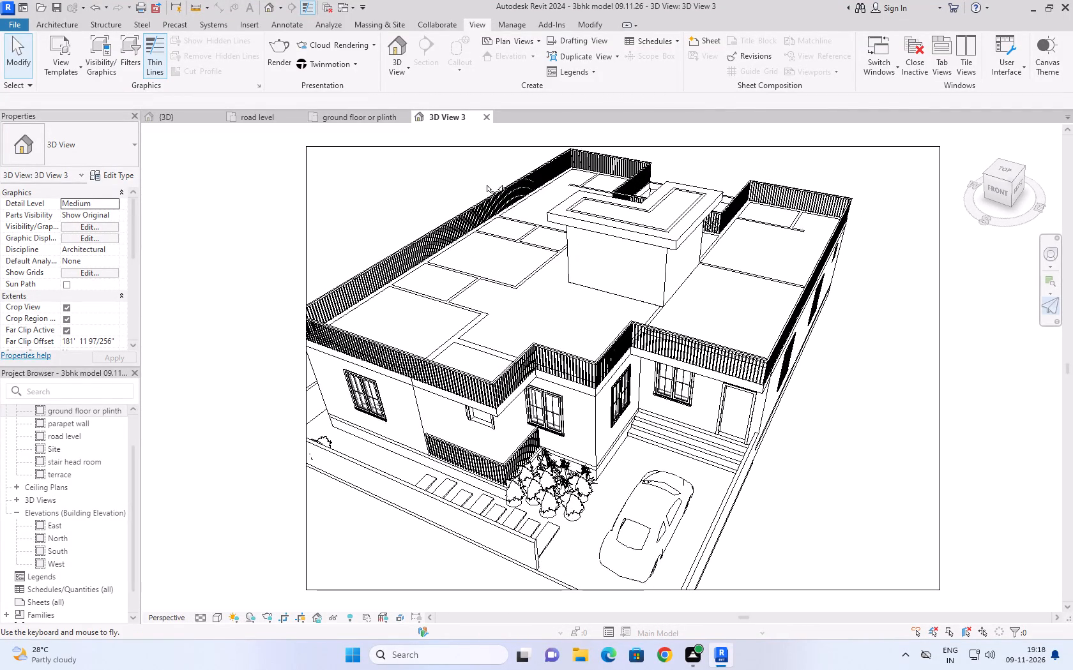
pyautogui.moveTo(485, 179); pyautogui.dragTo(483, 197, button='right')
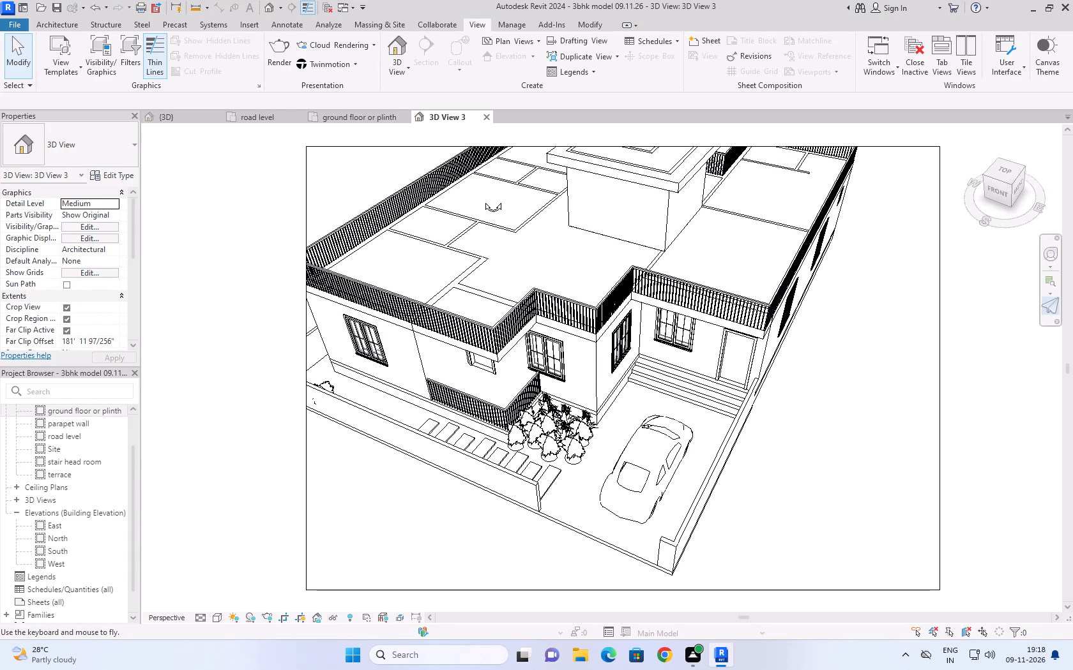
pyautogui.moveTo(483, 197); pyautogui.dragTo(439, 193, button='right')
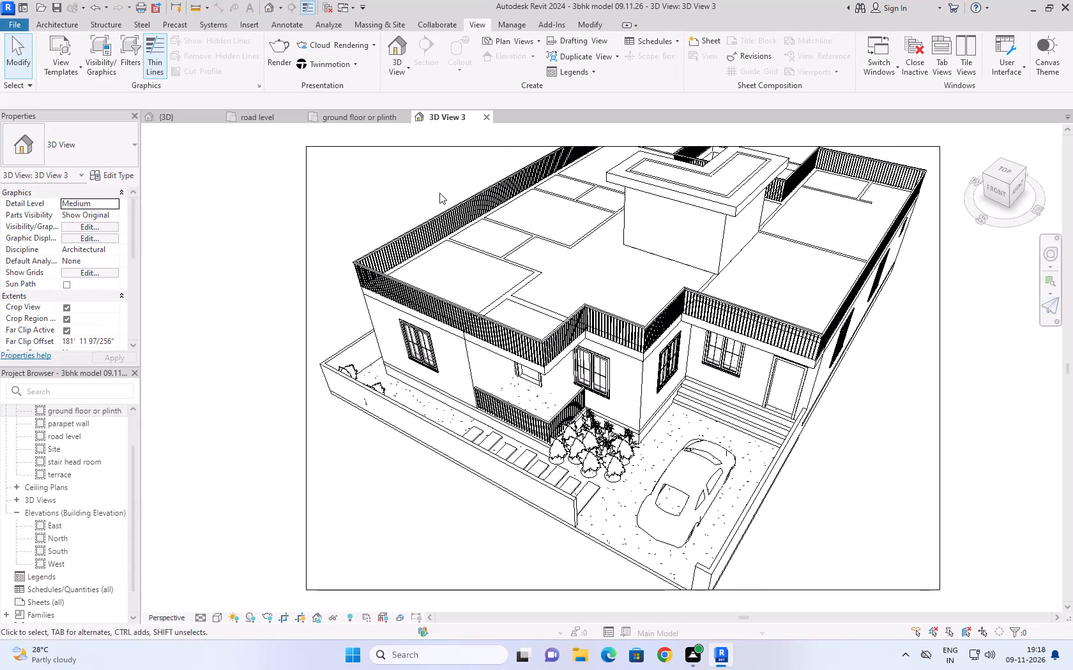
# Change 3D View 3 from the hidden-line display to a visual style that shows the materials and textures.
pyautogui.click(200, 244)
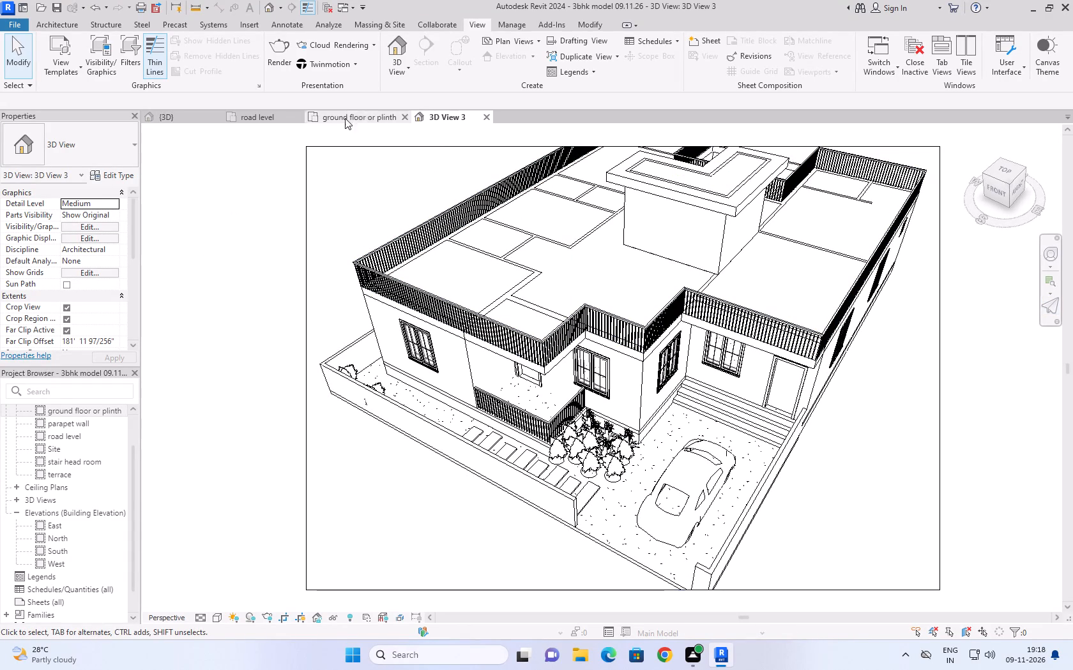
pyautogui.click(187, 117)
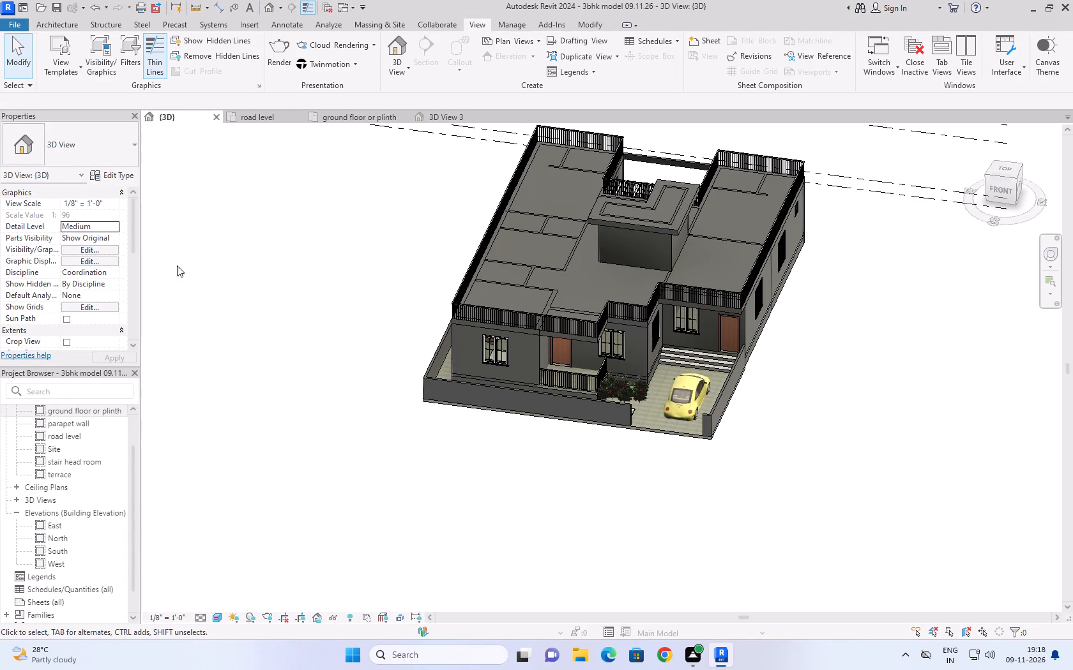
pyautogui.click(449, 115)
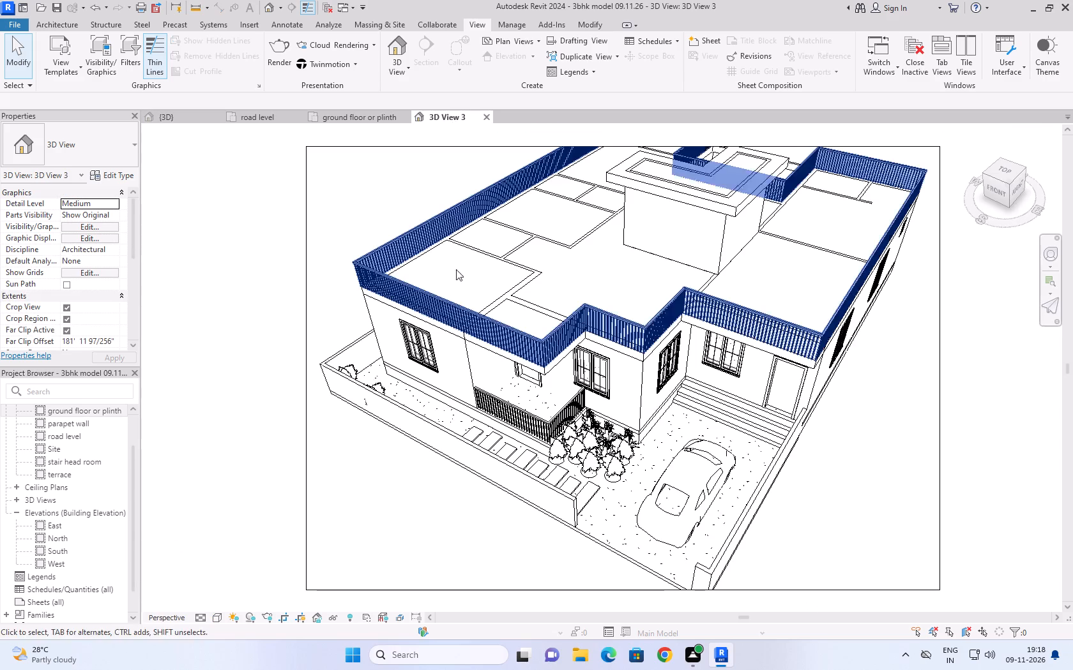
pyautogui.click(219, 625)
pyautogui.click(218, 621)
pyautogui.click(229, 598)
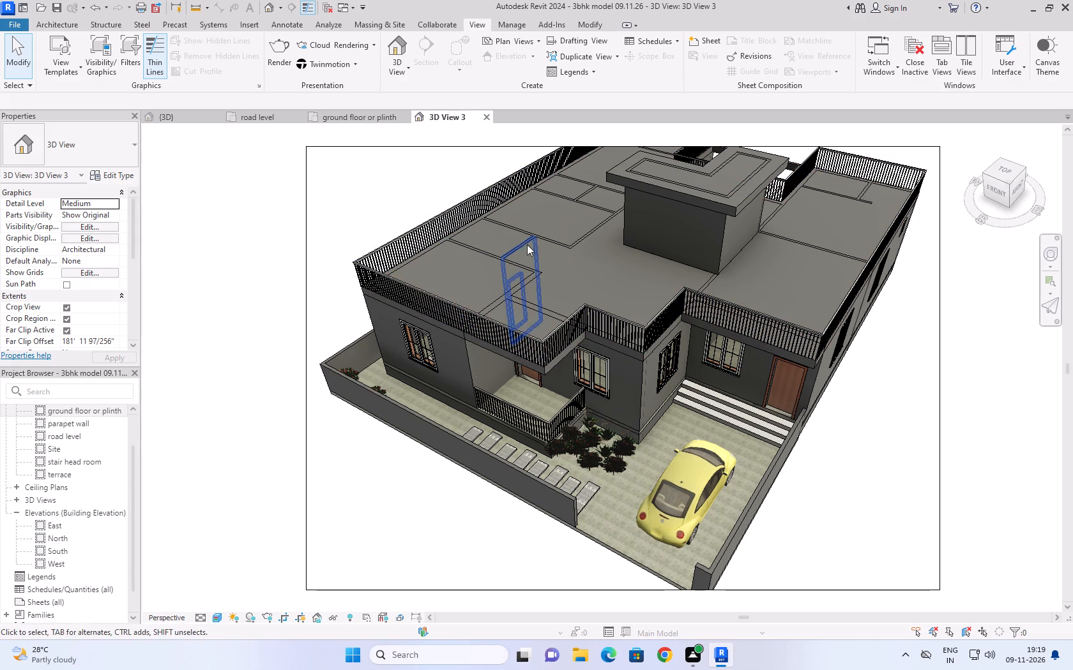
# Extend the crop region of 3D View 3 above the rear parapet and below the front compound wall to fit the house.
pyautogui.scroll(6, 607, 448)
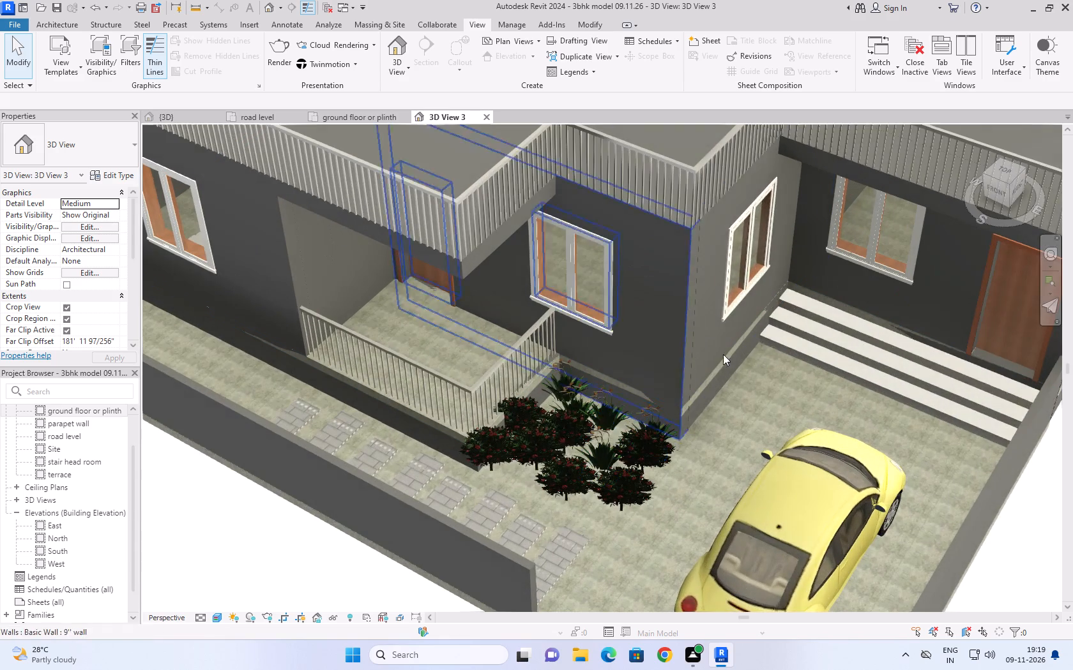
pyautogui.scroll(-7, 765, 387)
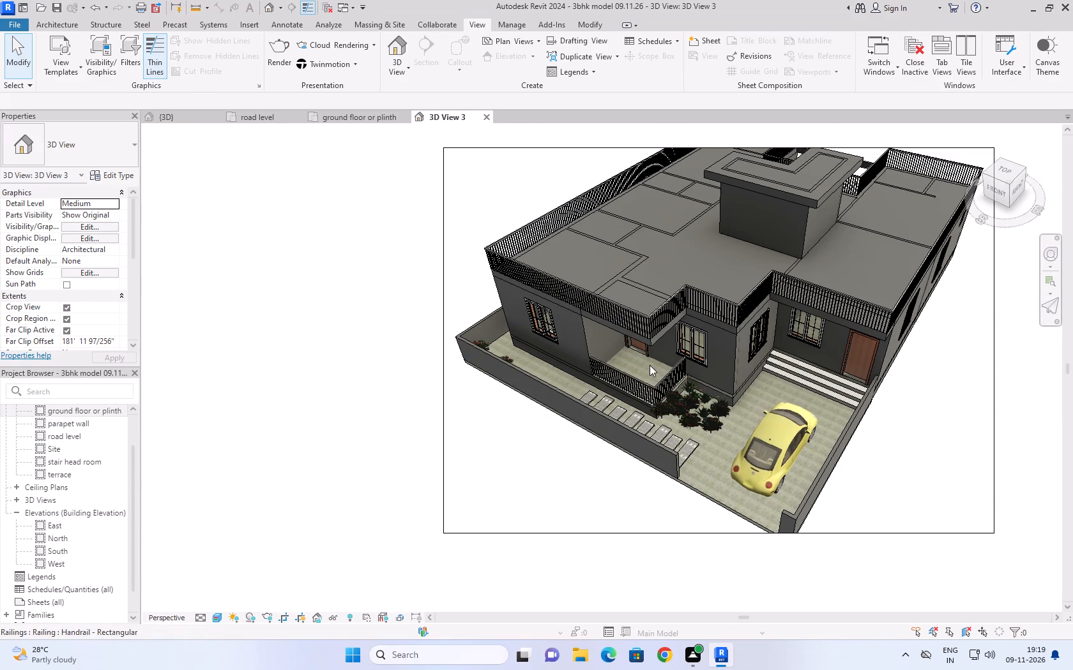
pyautogui.click(650, 389)
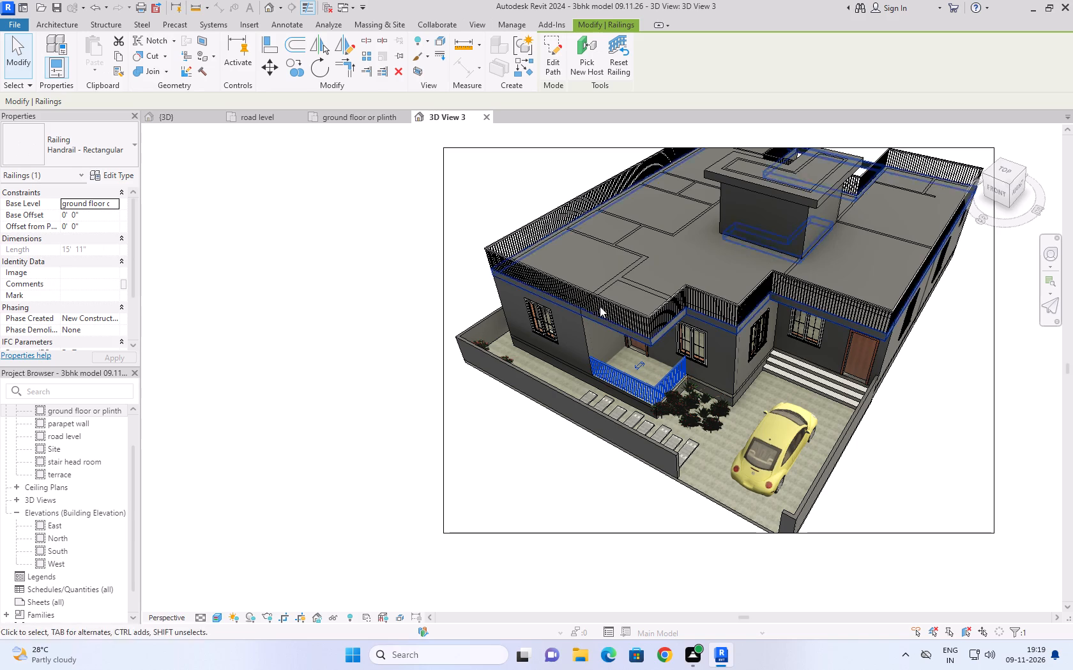
pyautogui.moveTo(387, 198); pyautogui.dragTo(237, 243, button='middle')
pyautogui.scroll(-2, 260, 233)
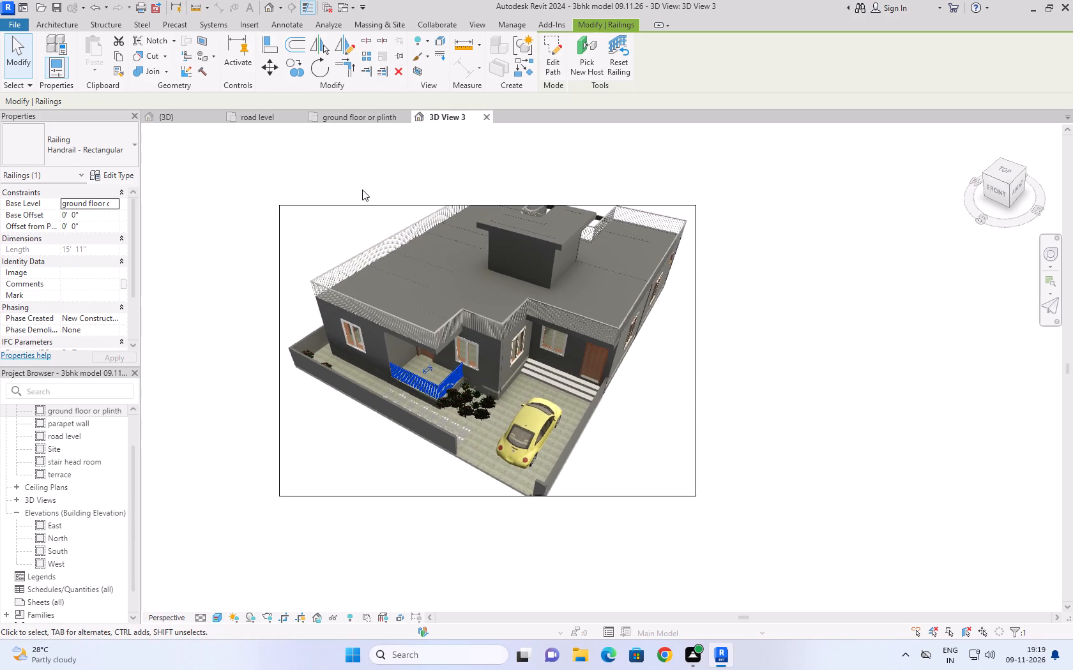
pyautogui.click(362, 204)
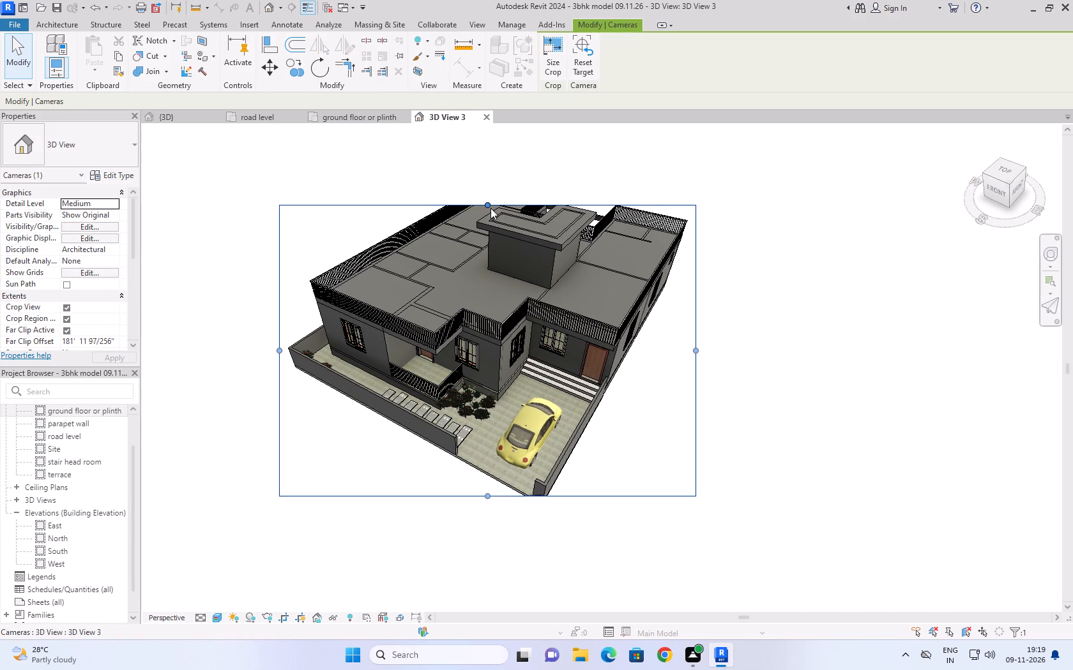
pyautogui.moveTo(489, 205); pyautogui.dragTo(491, 153)
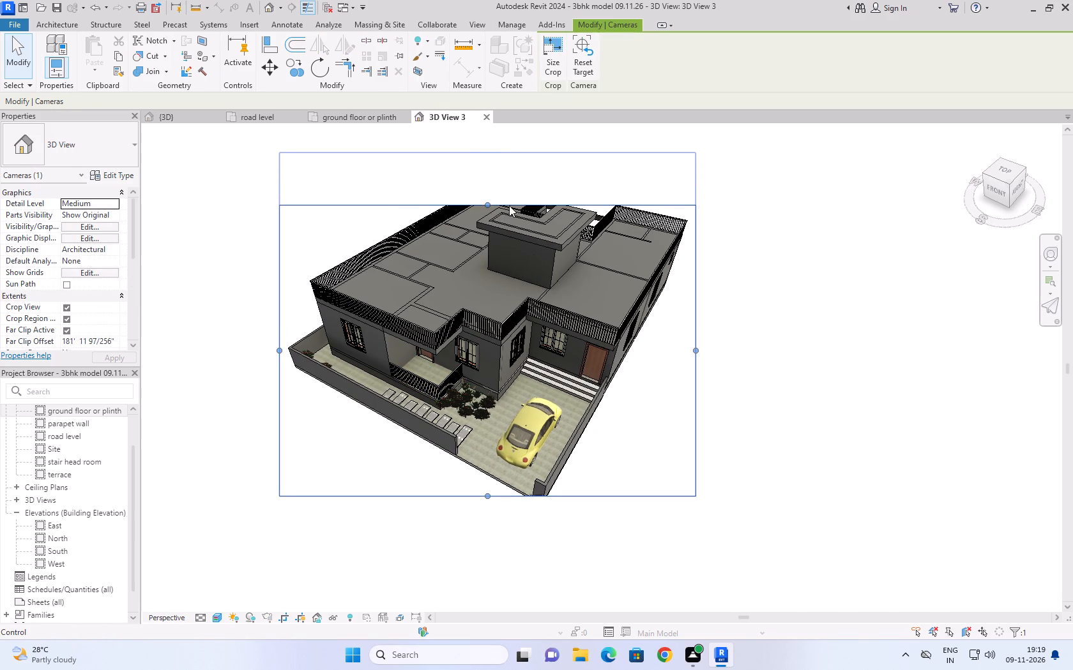
pyautogui.click(797, 306)
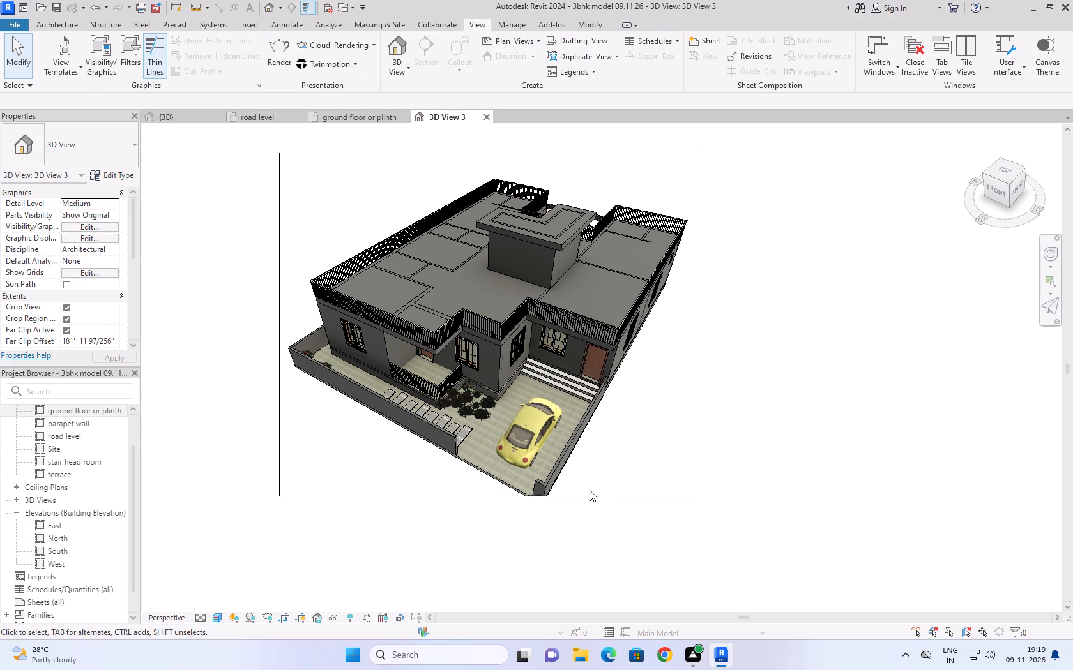
pyautogui.click(588, 492)
pyautogui.moveTo(489, 500); pyautogui.dragTo(488, 532)
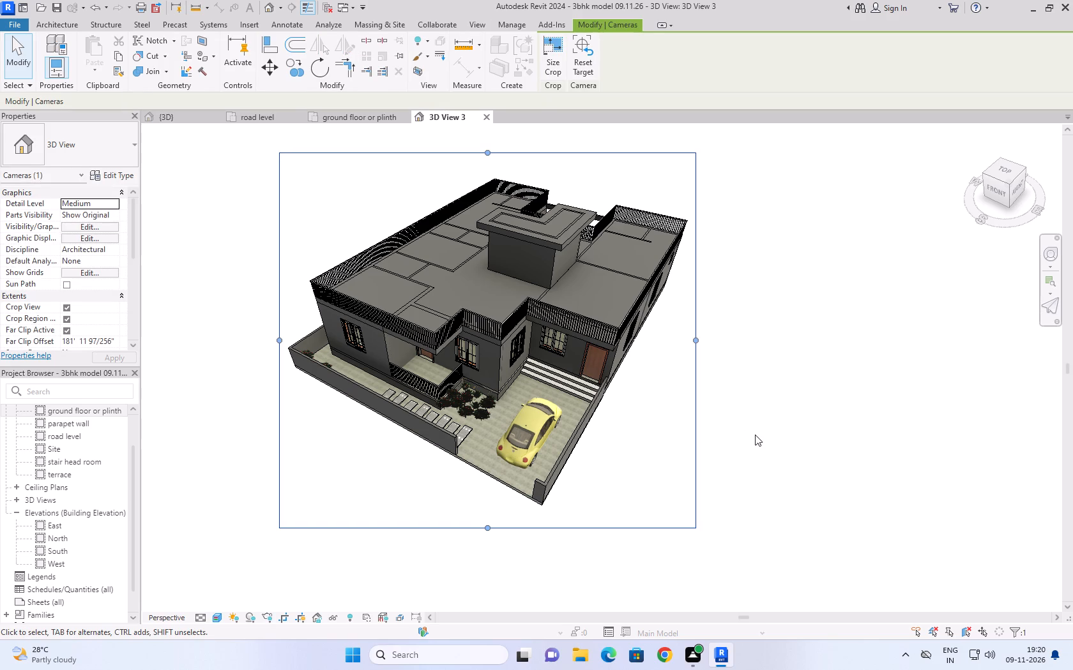
# Orbit the camera toward the parking side and widen the crop region to include the rear end of the house.
pyautogui.keyDown('shift'); pyautogui.moveTo(635, 449); pyautogui.dragTo(628, 448, button='right'); pyautogui.keyUp('shift')
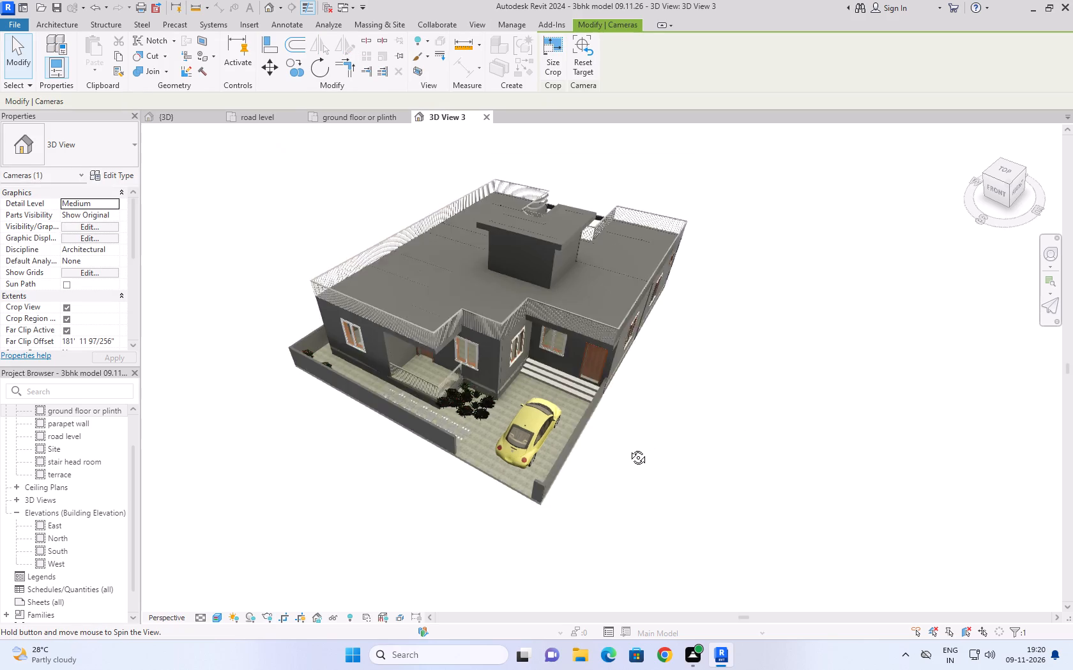
pyautogui.keyDown('shift'); pyautogui.moveTo(628, 448); pyautogui.dragTo(554, 432, button='right'); pyautogui.keyUp('shift')
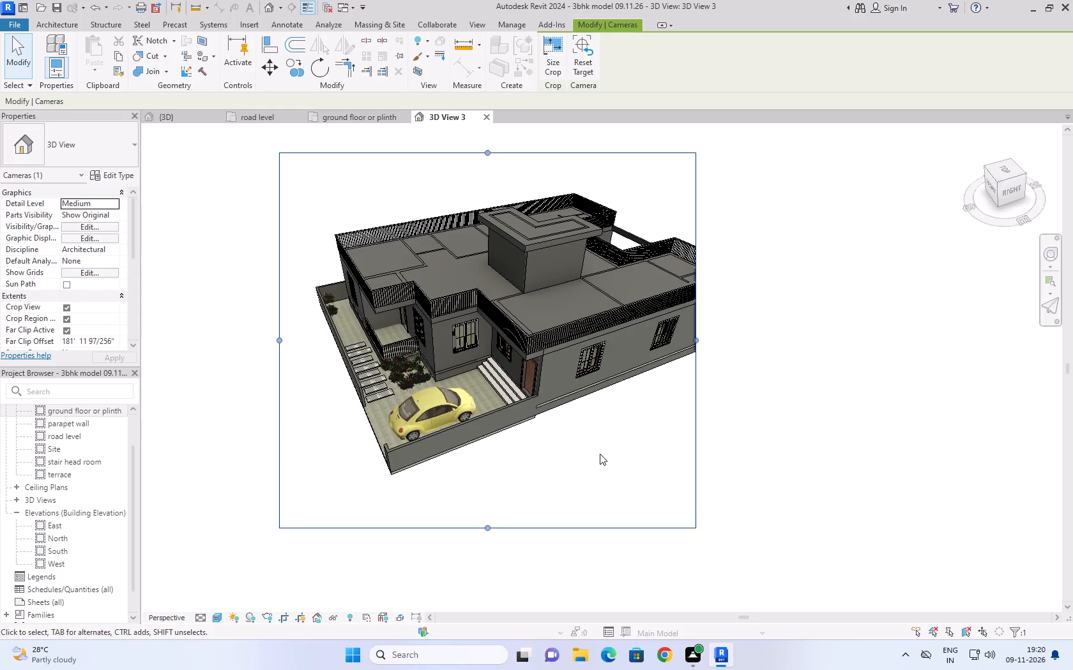
pyautogui.moveTo(693, 339); pyautogui.dragTo(729, 341)
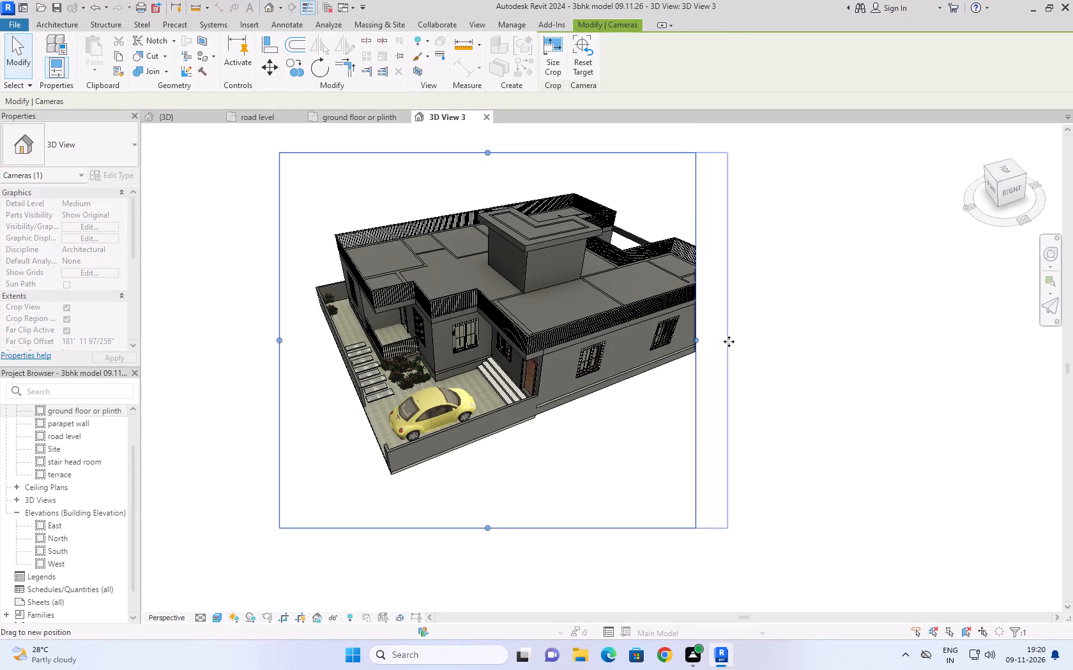
pyautogui.moveTo(729, 341); pyautogui.dragTo(742, 346)
pyautogui.click(783, 435)
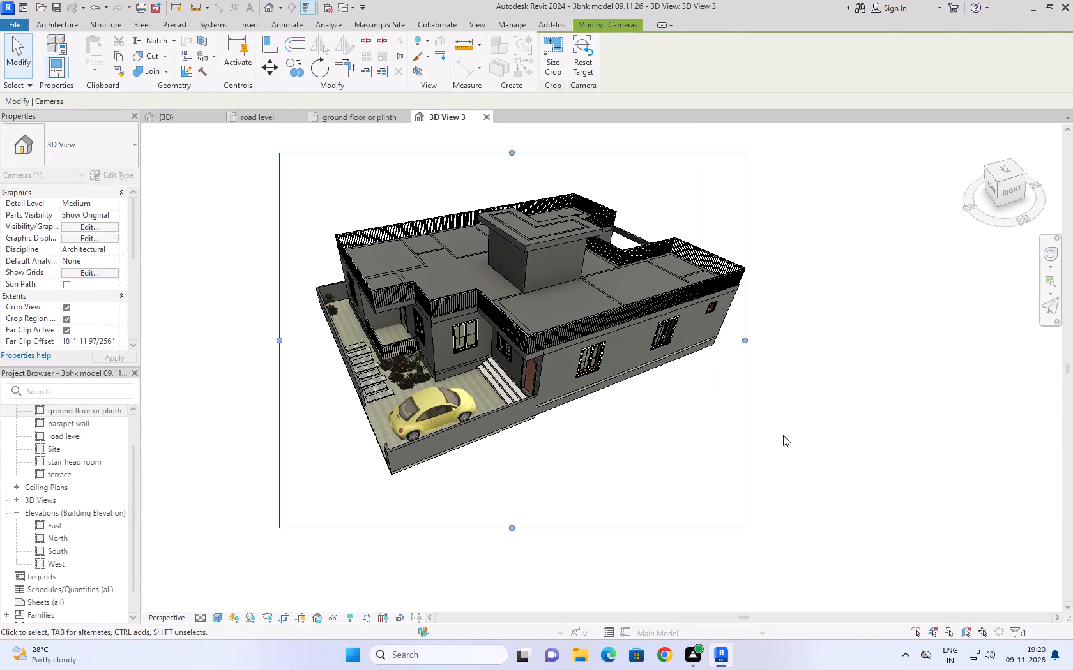
# Orbit the camera of 3D View 3 around the house to a lower front-corner angle facing the porch and parked car.
pyautogui.keyDown('shift'); pyautogui.moveTo(531, 470); pyautogui.dragTo(614, 346, button='right'); pyautogui.keyUp('shift')
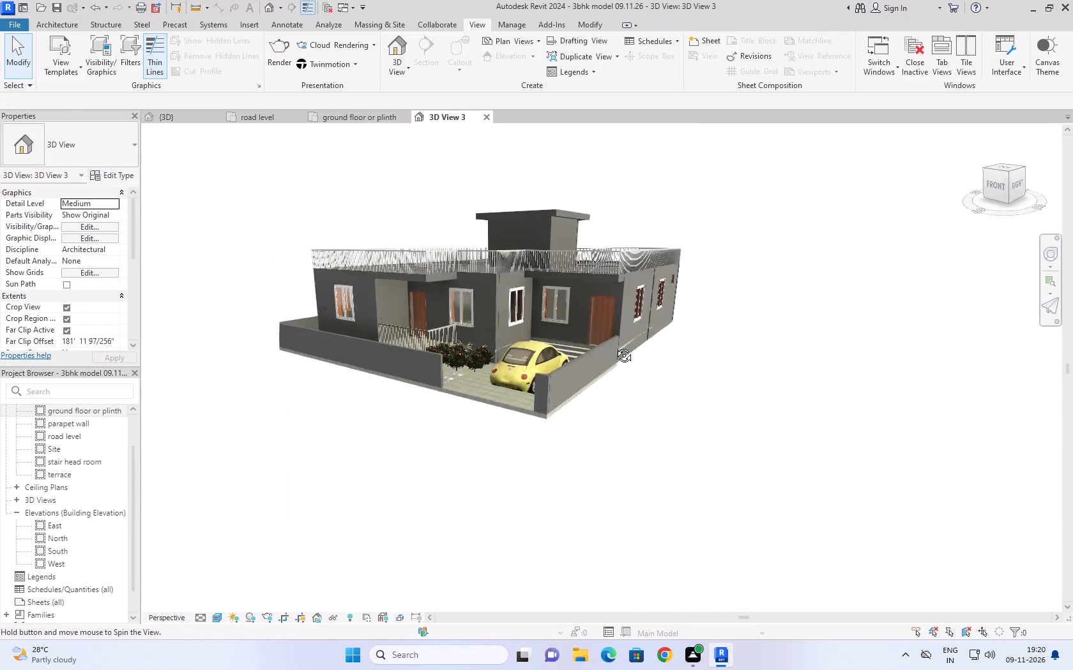
pyautogui.keyDown('shift'); pyautogui.moveTo(614, 346); pyautogui.dragTo(662, 505, button='right'); pyautogui.keyUp('shift')
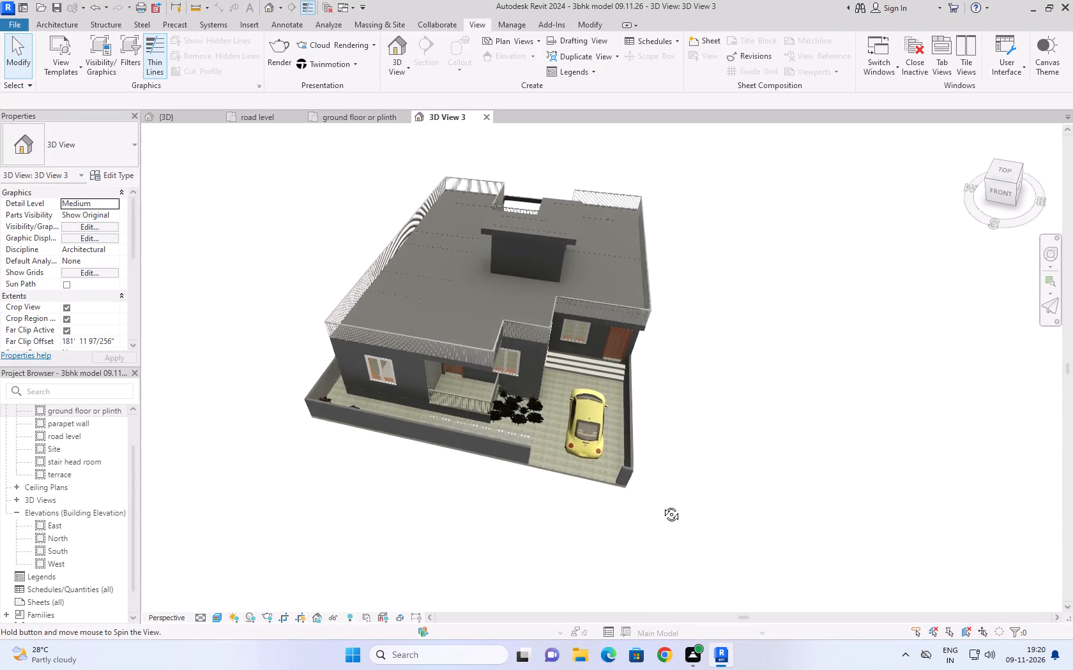
pyautogui.keyDown('shift'); pyautogui.moveTo(662, 505); pyautogui.dragTo(895, 363, button='right'); pyautogui.keyUp('shift')
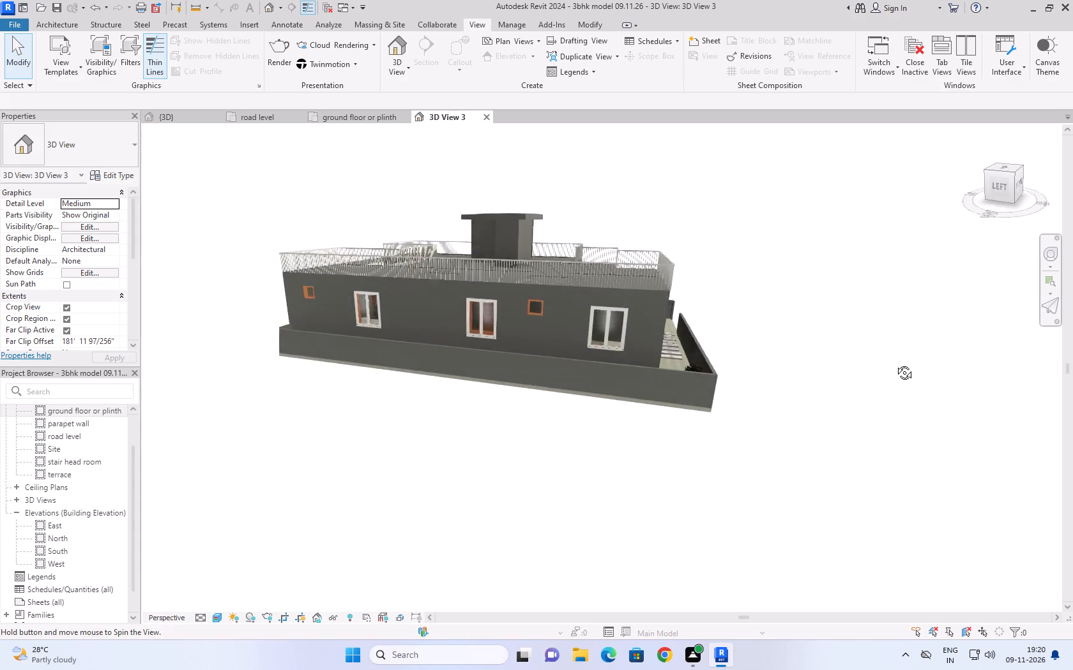
pyautogui.keyDown('shift'); pyautogui.moveTo(895, 363); pyautogui.dragTo(443, 518, button='right'); pyautogui.keyUp('shift')
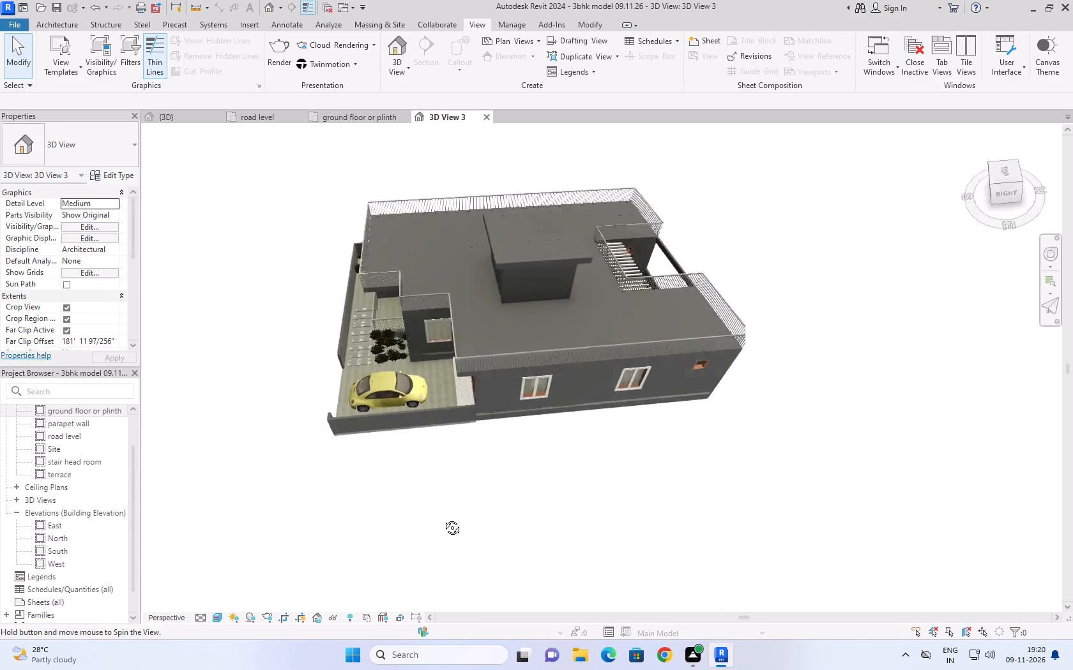
pyautogui.keyDown('shift'); pyautogui.moveTo(443, 518); pyautogui.dragTo(322, 439, button='right'); pyautogui.keyUp('shift')
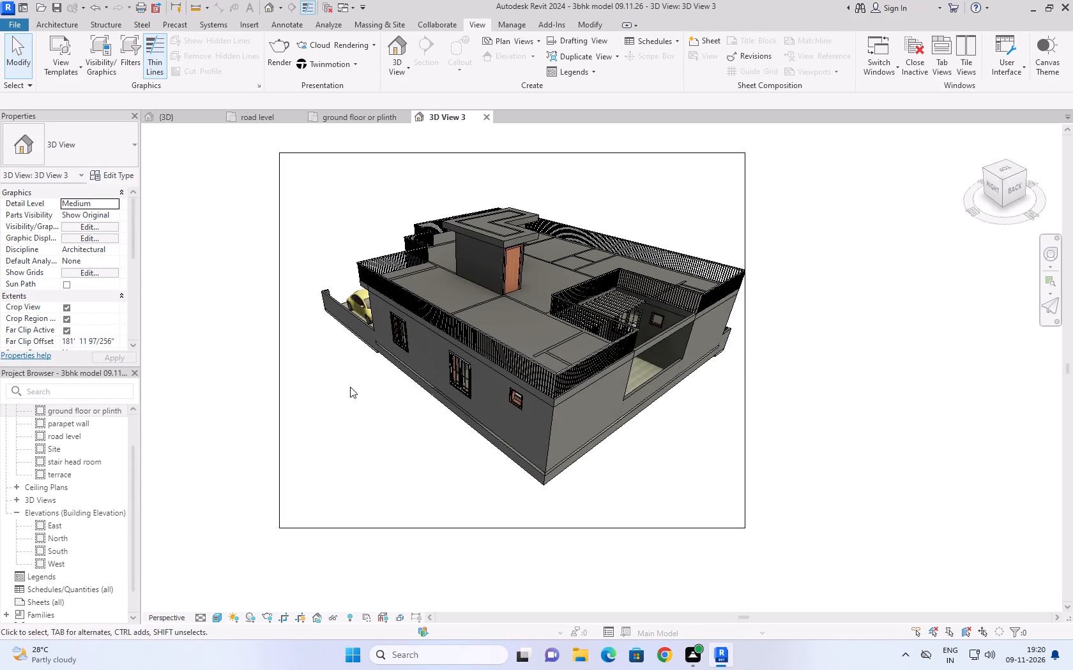
pyautogui.keyDown('shift'); pyautogui.moveTo(344, 438); pyautogui.dragTo(614, 296, button='right'); pyautogui.keyUp('shift')
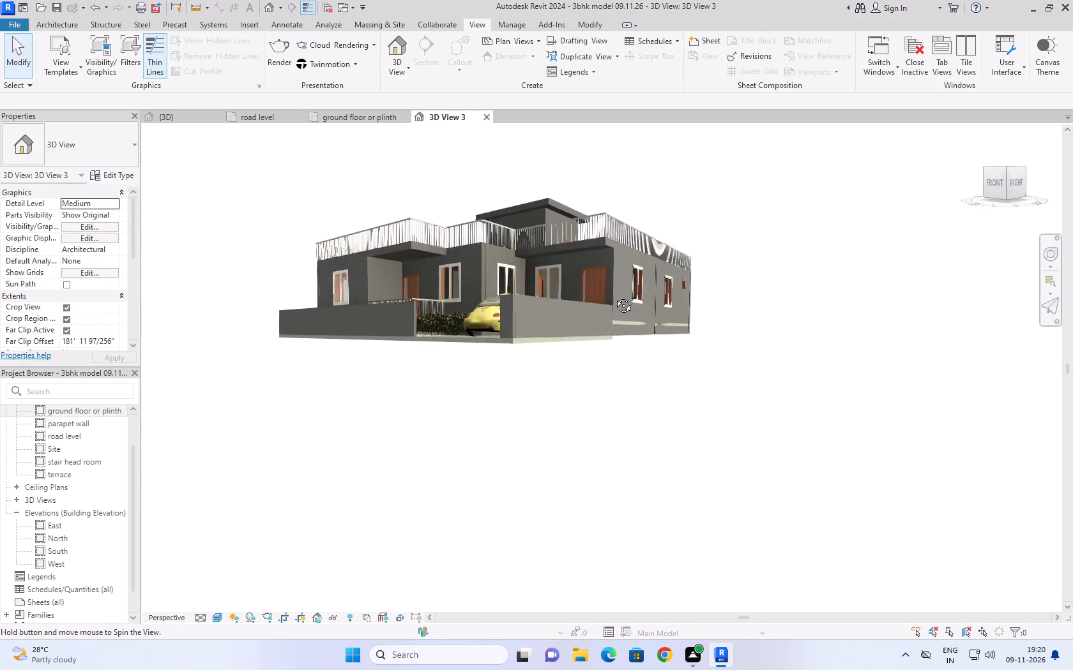
pyautogui.keyDown('shift'); pyautogui.moveTo(614, 296); pyautogui.dragTo(639, 500, button='right'); pyautogui.keyUp('shift')
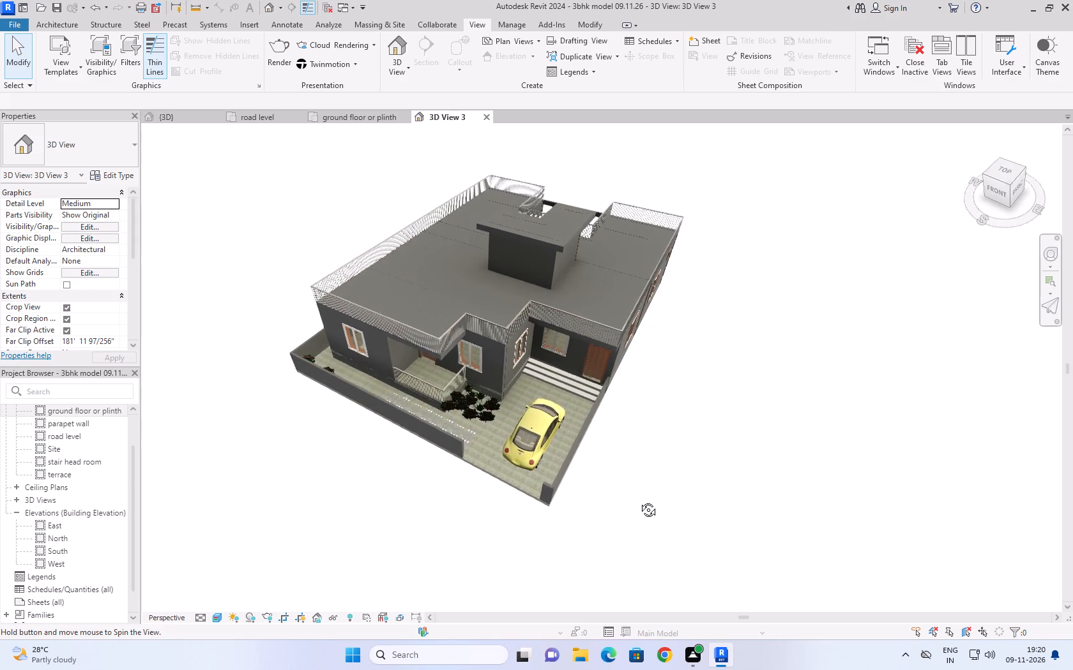
pyautogui.keyDown('shift'); pyautogui.moveTo(639, 500); pyautogui.dragTo(646, 471, button='right'); pyautogui.keyUp('shift')
pyautogui.keyDown('shift'); pyautogui.rightClick(651, 424); pyautogui.keyUp('shift')
pyautogui.keyDown('shift'); pyautogui.moveTo(642, 484); pyautogui.dragTo(643, 394, button='right'); pyautogui.keyUp('shift')
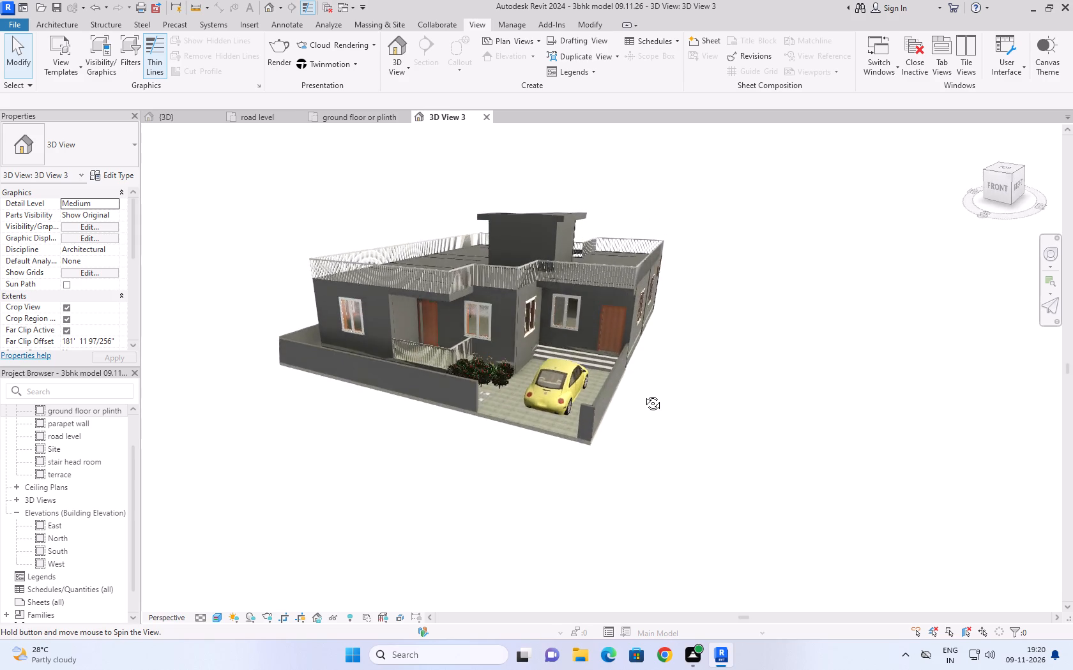
pyautogui.keyDown('shift'); pyautogui.moveTo(643, 394); pyautogui.dragTo(617, 368, button='right'); pyautogui.keyUp('shift')
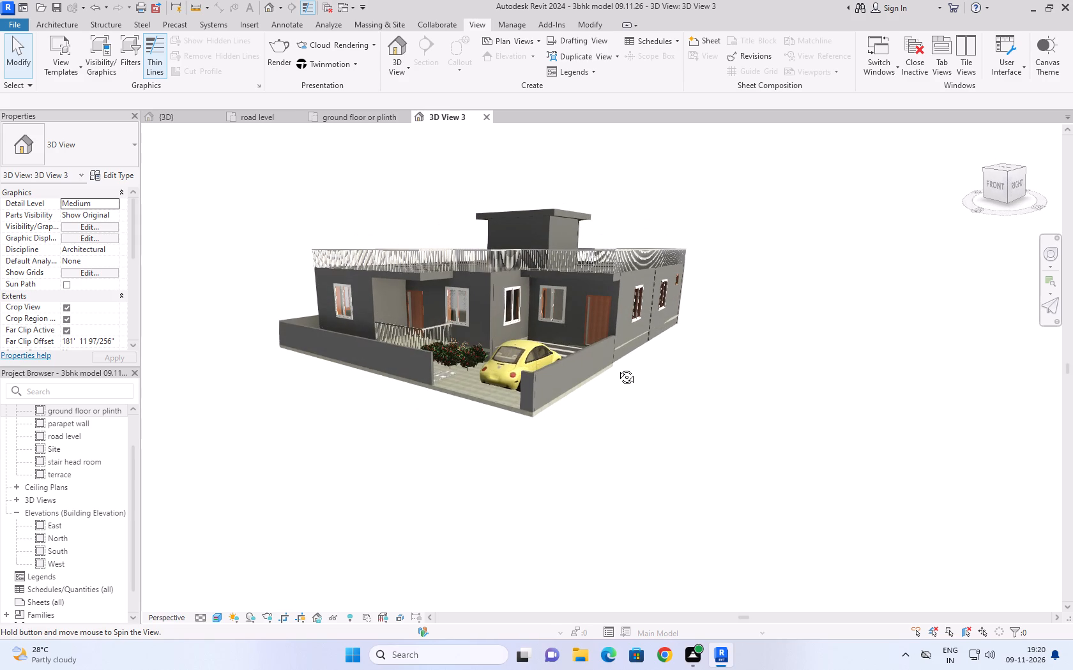
pyautogui.keyDown('shift'); pyautogui.moveTo(617, 368); pyautogui.dragTo(557, 512, button='right'); pyautogui.keyUp('shift')
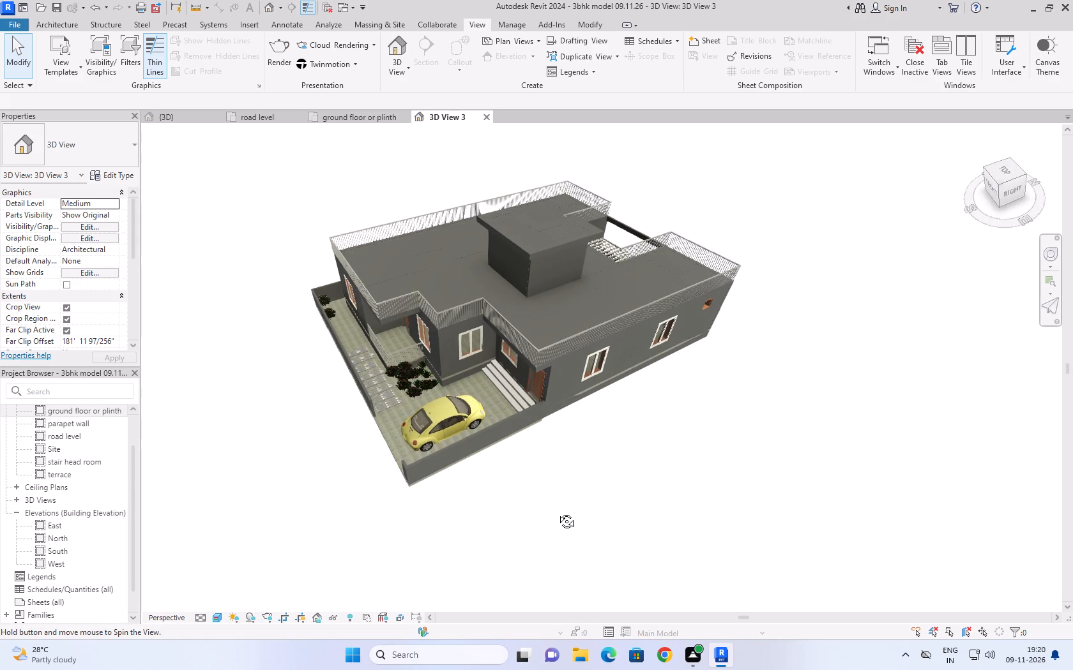
pyautogui.keyDown('shift'); pyautogui.moveTo(557, 512); pyautogui.dragTo(605, 509, button='right'); pyautogui.keyUp('shift')
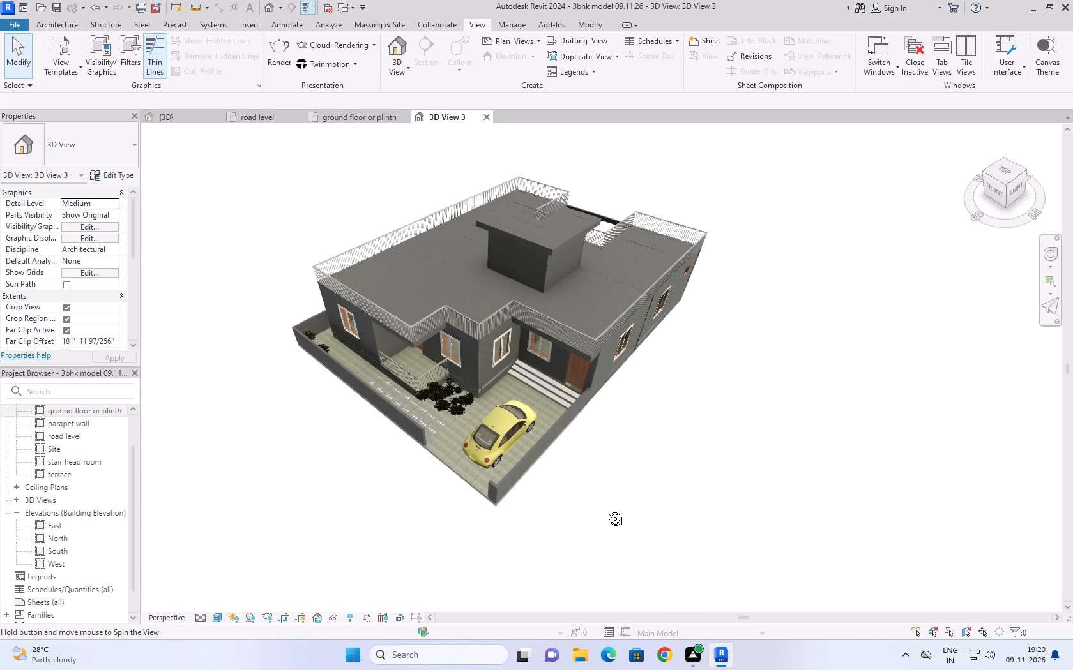
pyautogui.keyDown('shift'); pyautogui.moveTo(605, 509); pyautogui.dragTo(638, 408, button='right'); pyautogui.keyUp('shift')
# Render the full 3D View 3 with the current medium-quality, 300 DPI, sun-only exterior settings.
pyautogui.scroll(3, 528, 413)
pyautogui.moveTo(528, 413); pyautogui.dragTo(531, 489, button='middle')
pyautogui.scroll(-1, 527, 420)
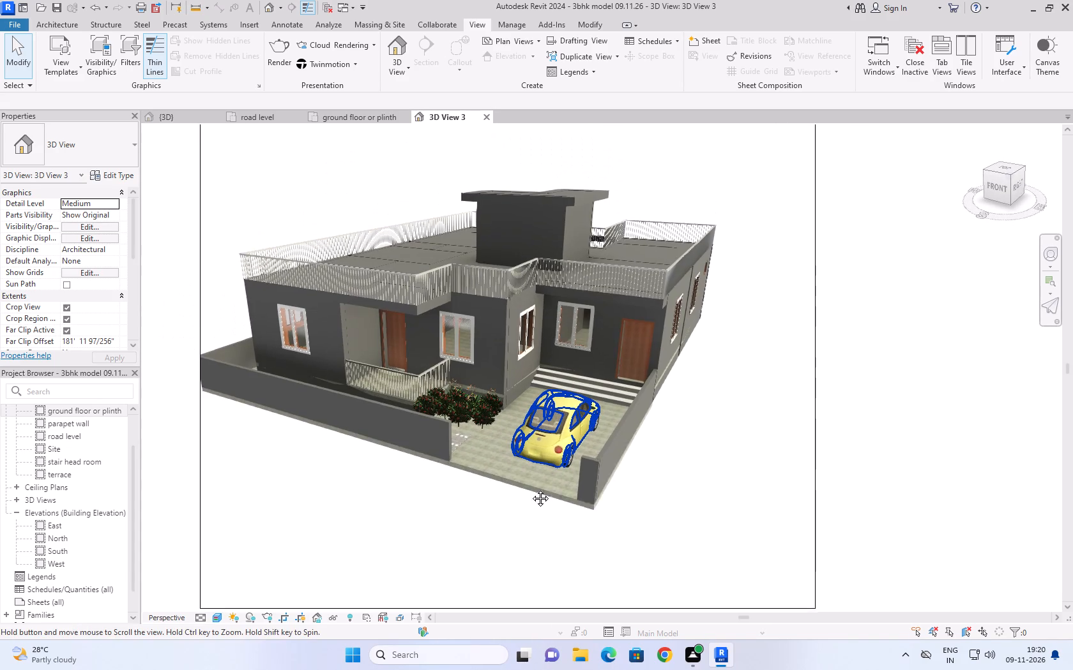
pyautogui.moveTo(531, 489); pyautogui.dragTo(530, 539, button='middle')
pyautogui.scroll(4, 466, 579)
pyautogui.scroll(-2, 468, 573)
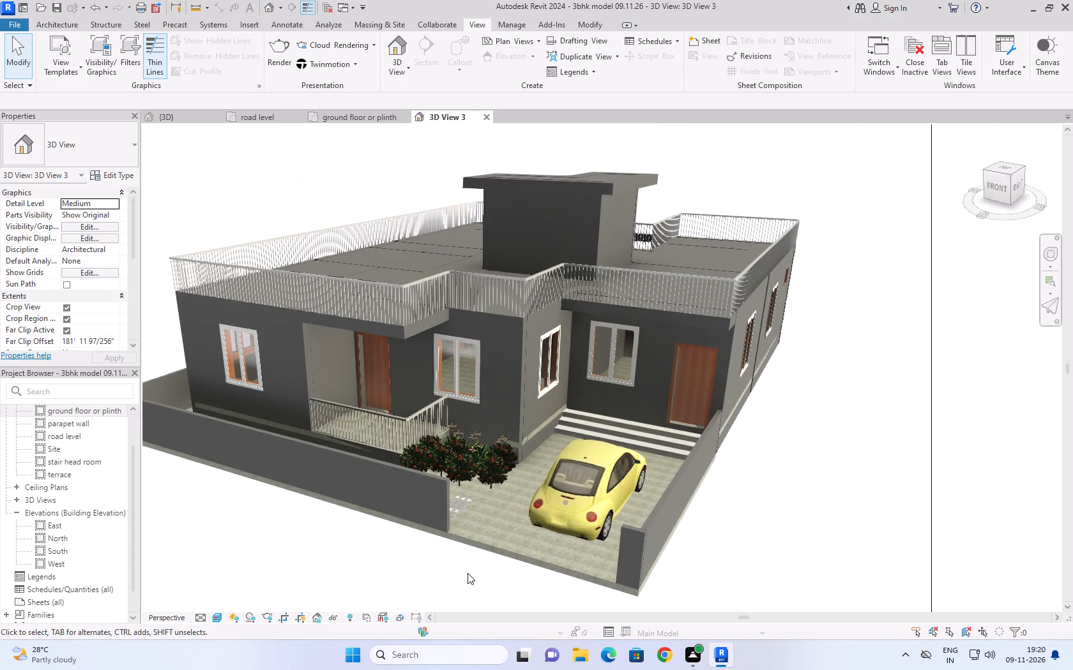
pyautogui.rightClick(371, 546)
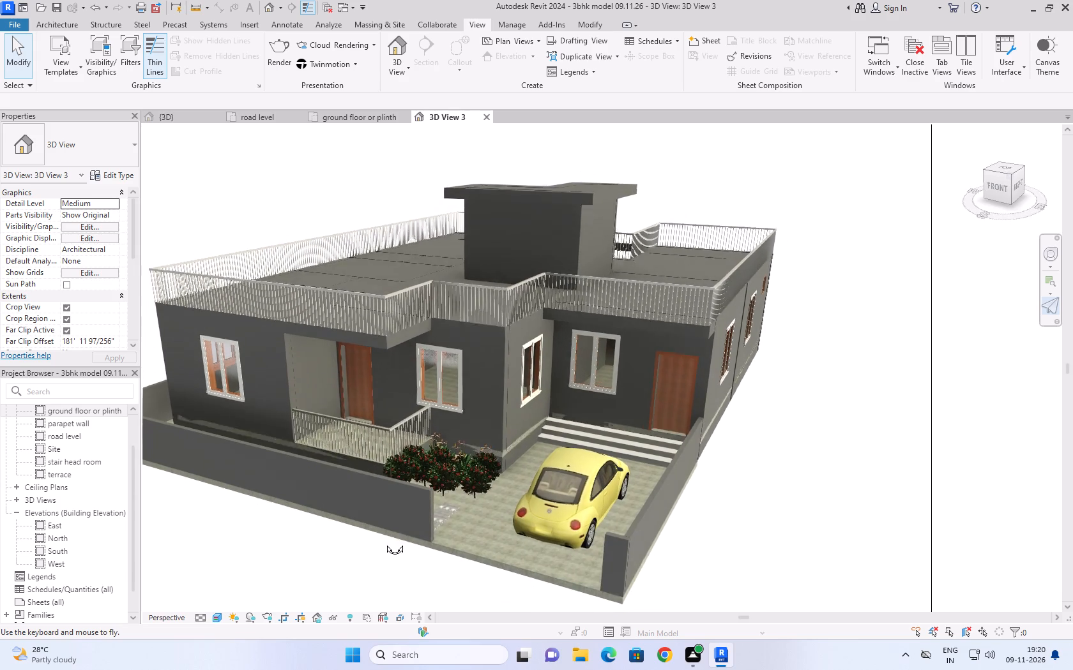
pyautogui.moveTo(375, 547); pyautogui.dragTo(433, 530, button='middle')
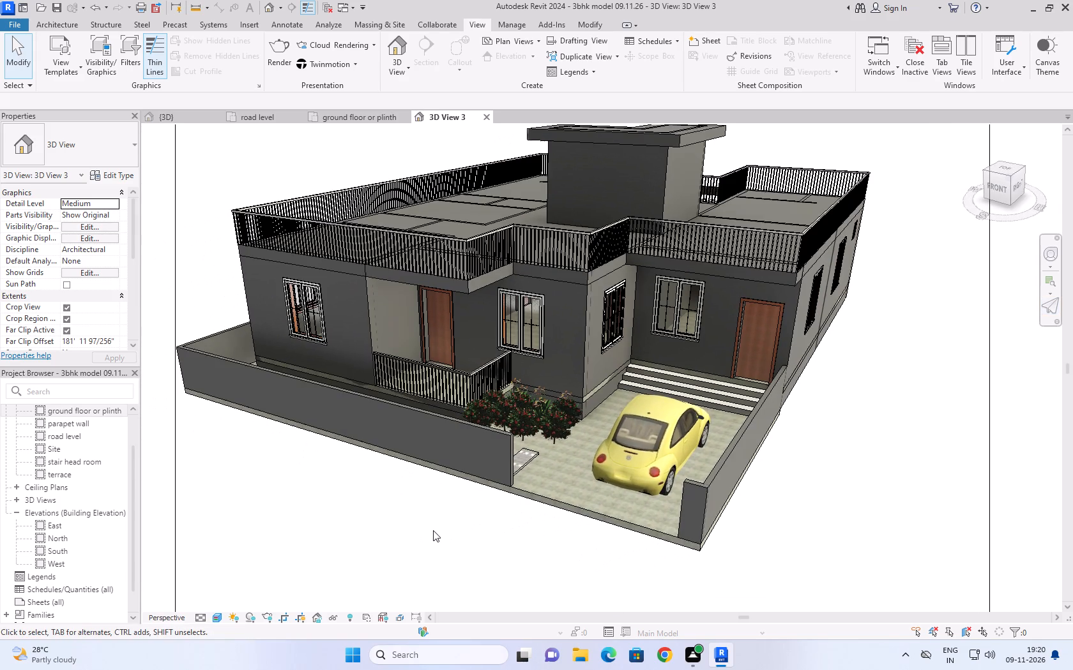
pyautogui.moveTo(436, 523); pyautogui.dragTo(436, 542, button='middle')
pyautogui.scroll(1, 492, 532)
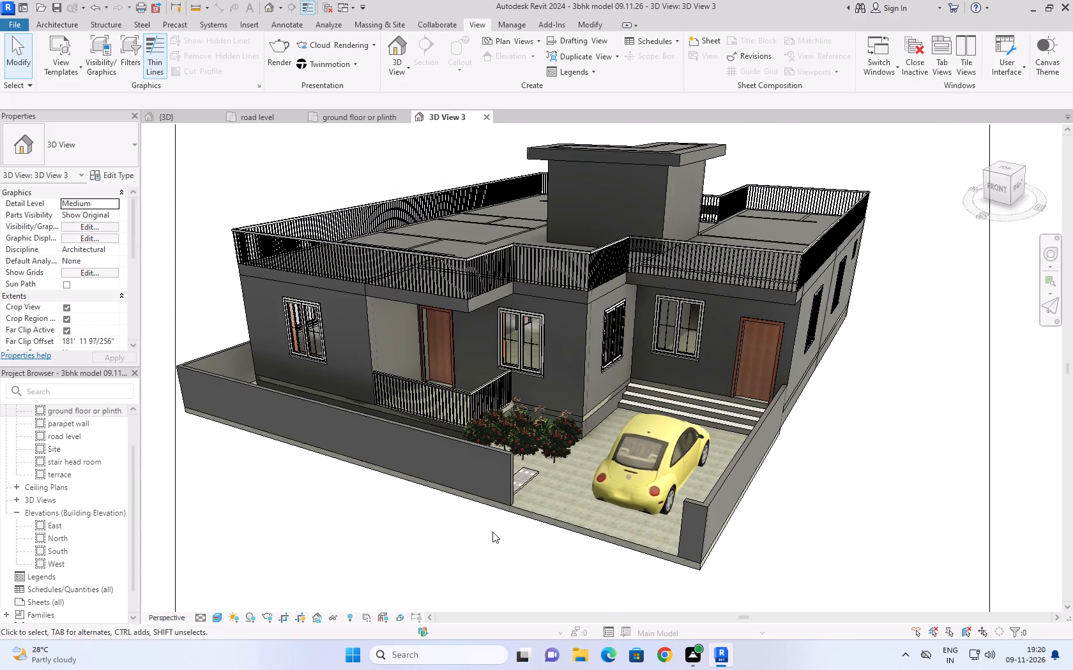
pyautogui.moveTo(492, 532); pyautogui.dragTo(519, 570, button='middle')
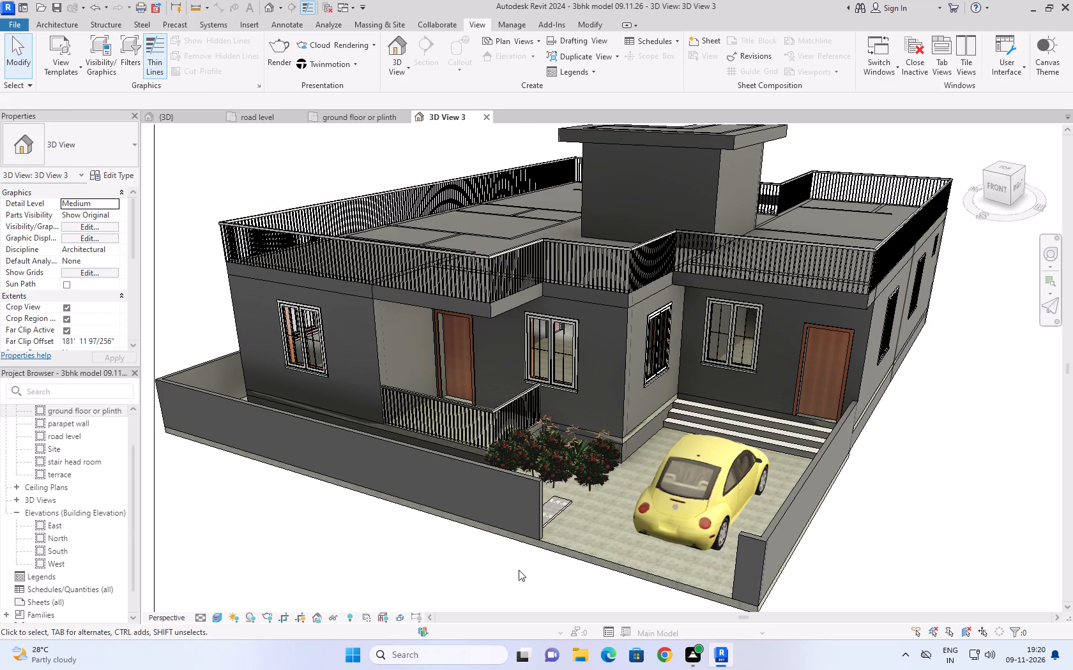
pyautogui.write('rr')
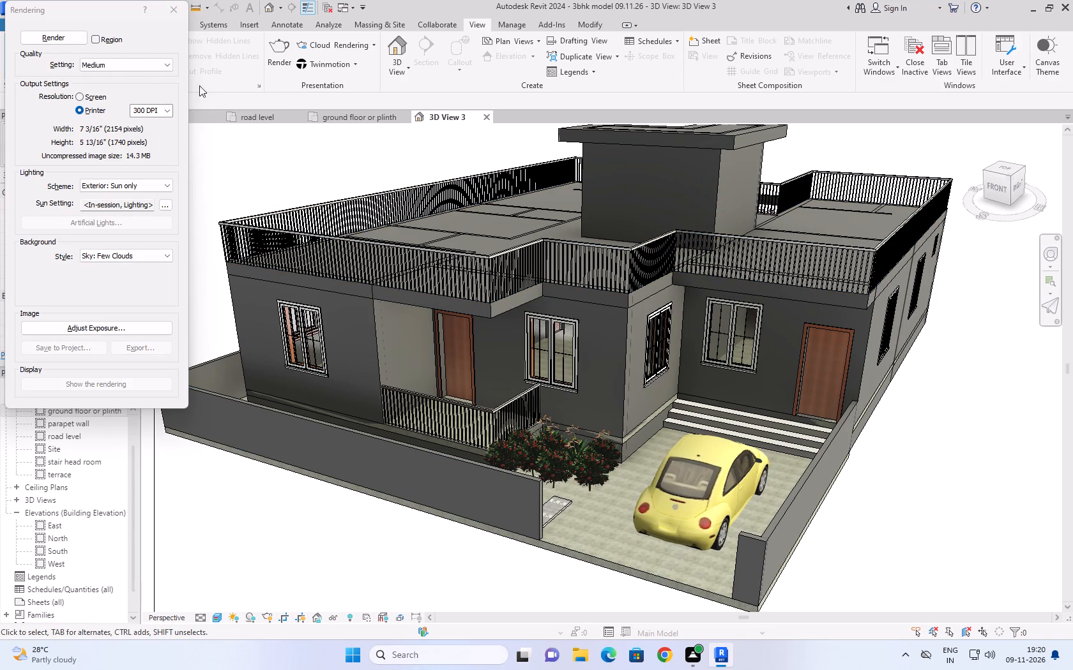
pyautogui.click(65, 42)
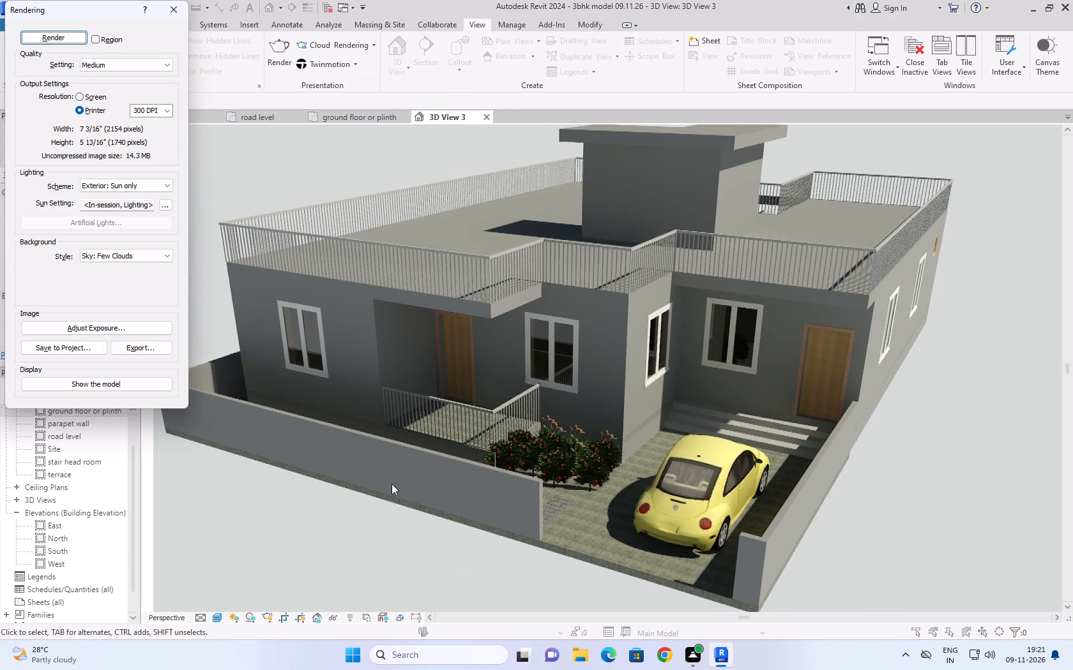
# Export the rendering to the Desktop as JPEG file 3D View 3.09.11.26, overwriting the existing file, and close the Rendering dialog.
pyautogui.click(125, 342)
pyautogui.click(480, 421)
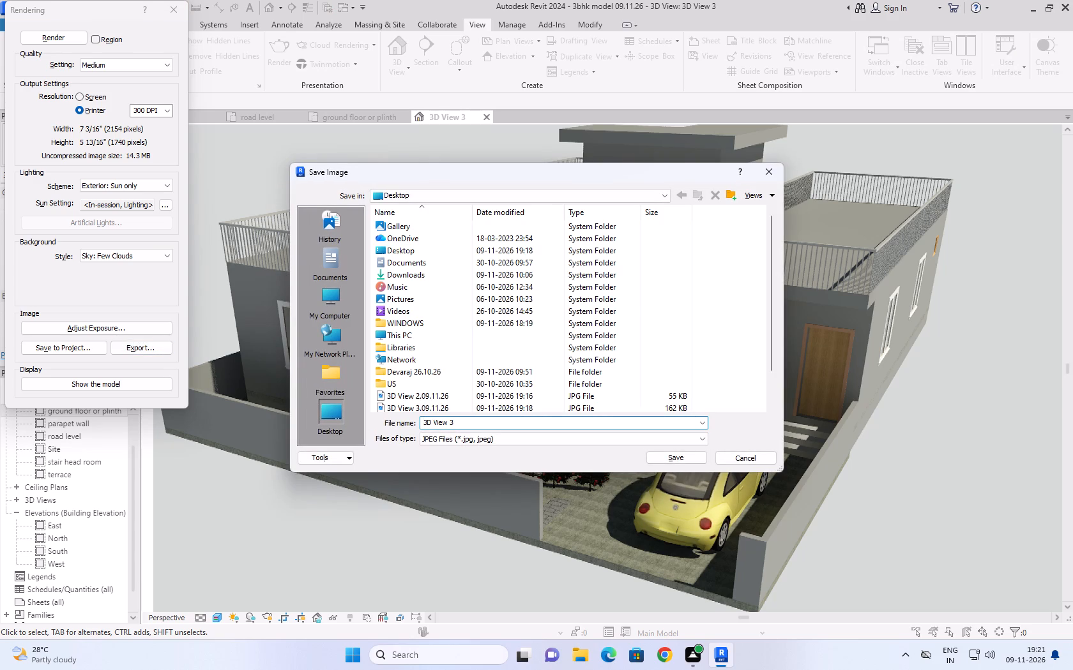
pyautogui.click(482, 421)
pyautogui.write('.09.110')
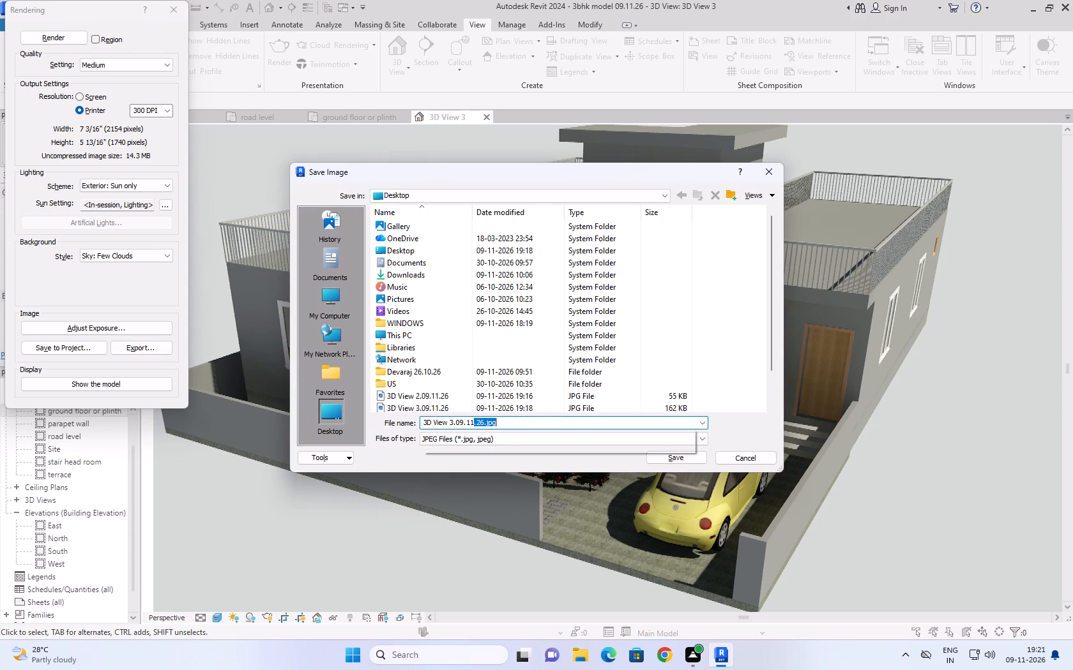
pyautogui.press('BackSpace')
pyautogui.write('.26')
pyautogui.click(529, 428)
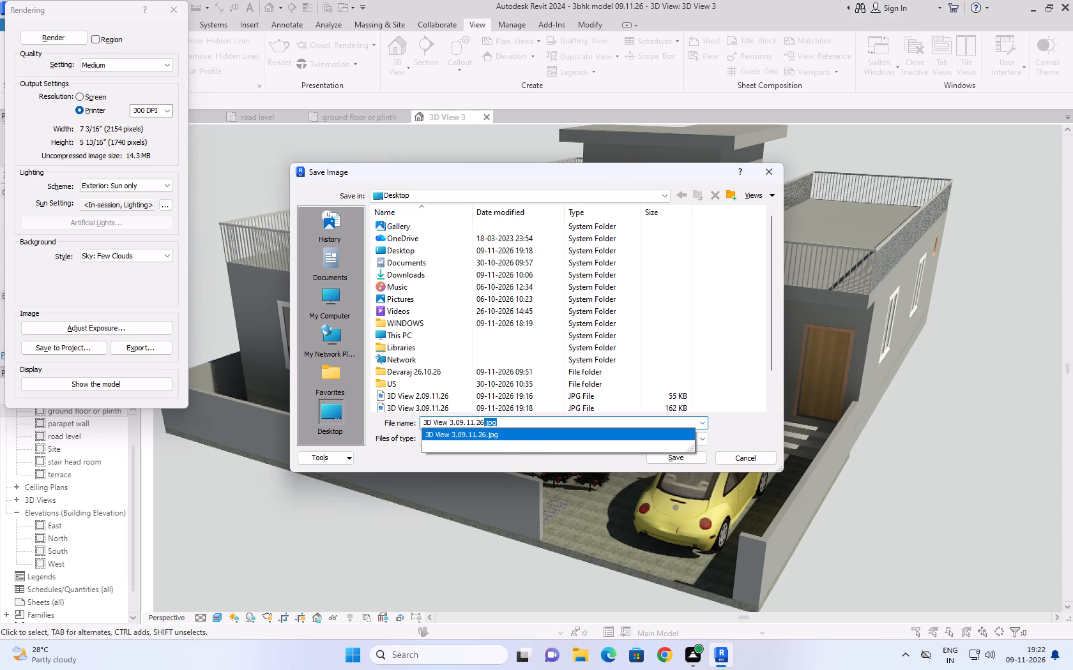
pyautogui.click(529, 424)
pyautogui.click(531, 422)
pyautogui.click(653, 461)
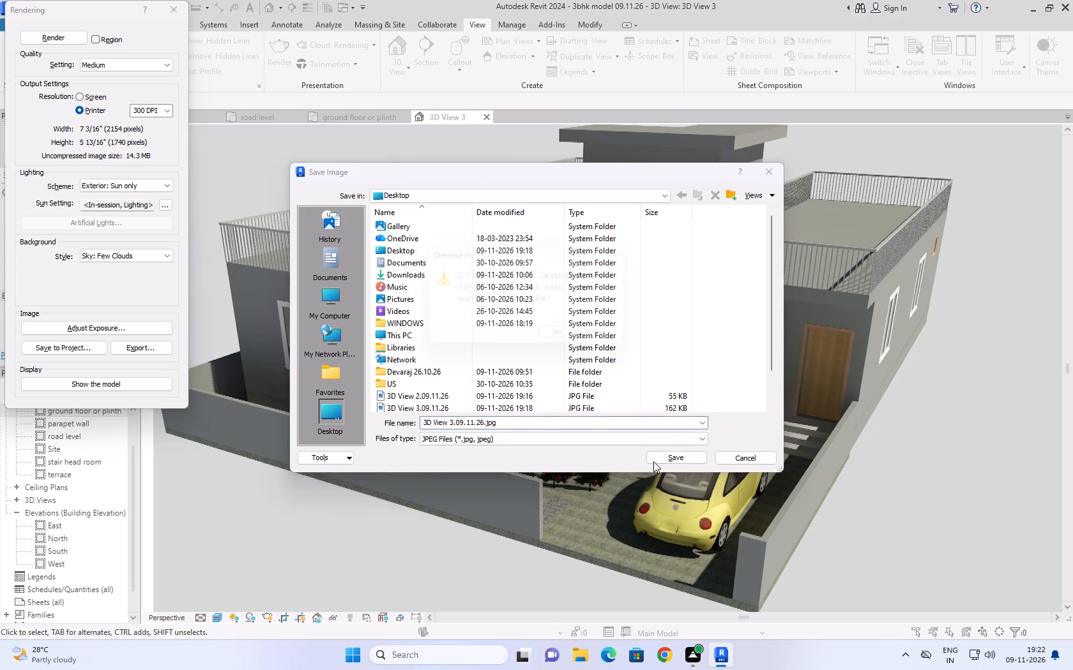
pyautogui.click(565, 339)
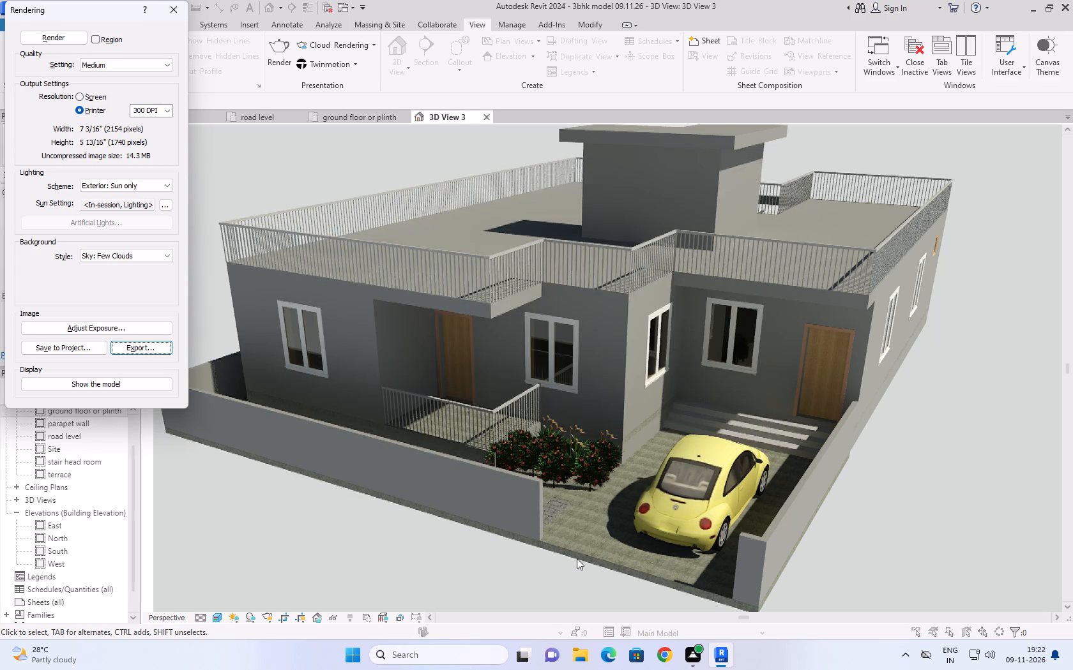
pyautogui.scroll(-4, 576, 558)
pyautogui.moveTo(113, 3); pyautogui.dragTo(132, 152)
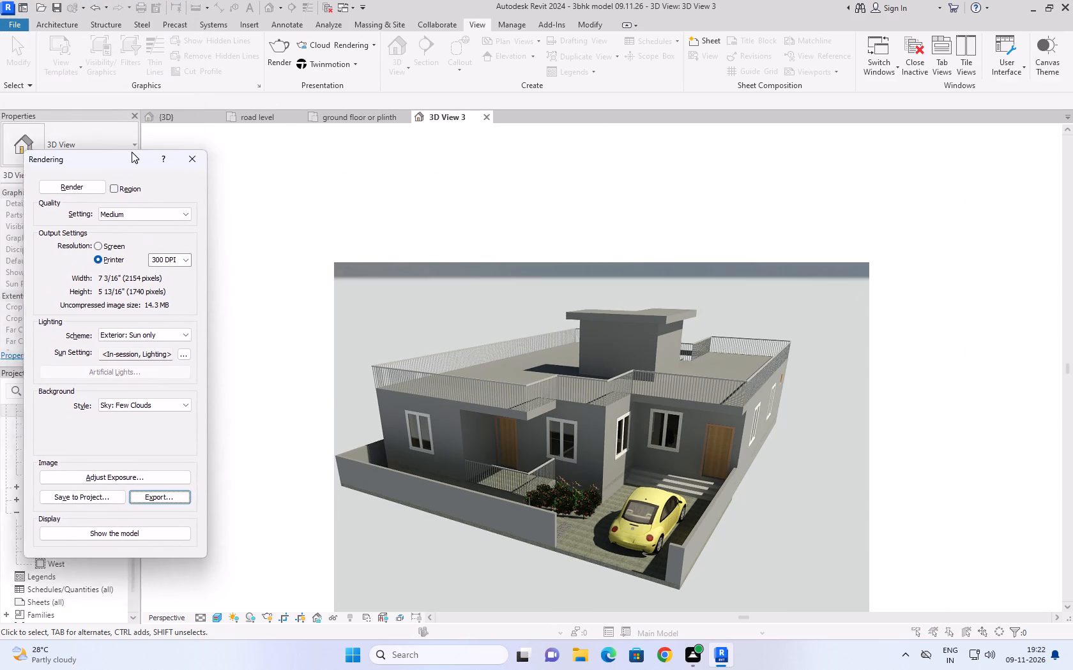
pyautogui.moveTo(132, 152); pyautogui.dragTo(220, 206)
pyautogui.click(280, 219)
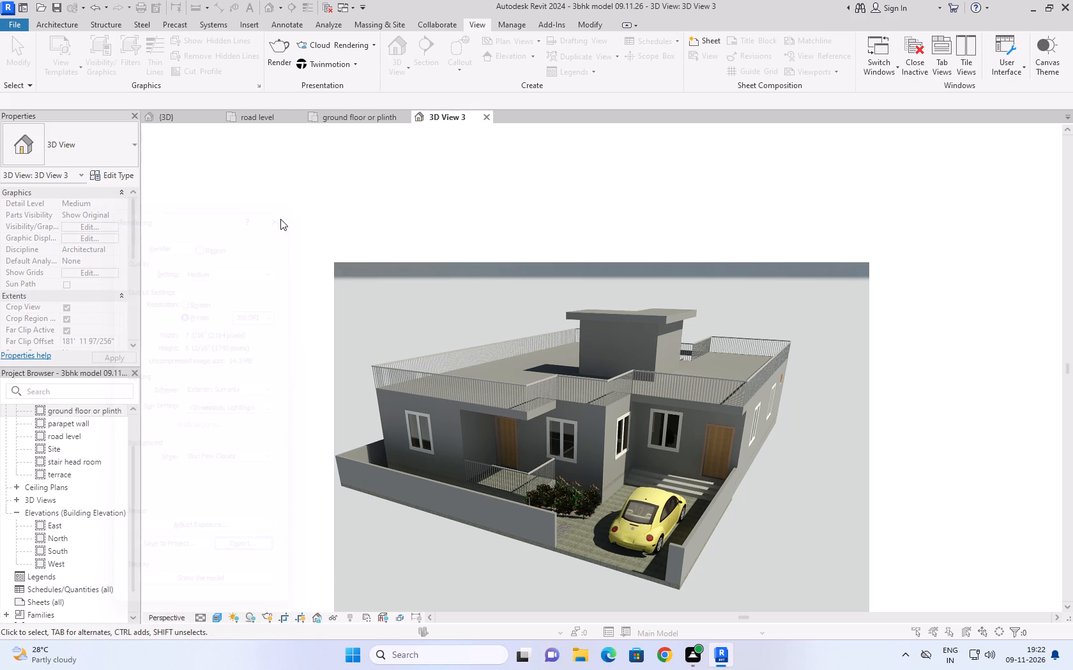
pyautogui.scroll(-4, 324, 362)
# Switch to the ground floor or plinth plan and save the project.
pyautogui.click(324, 118)
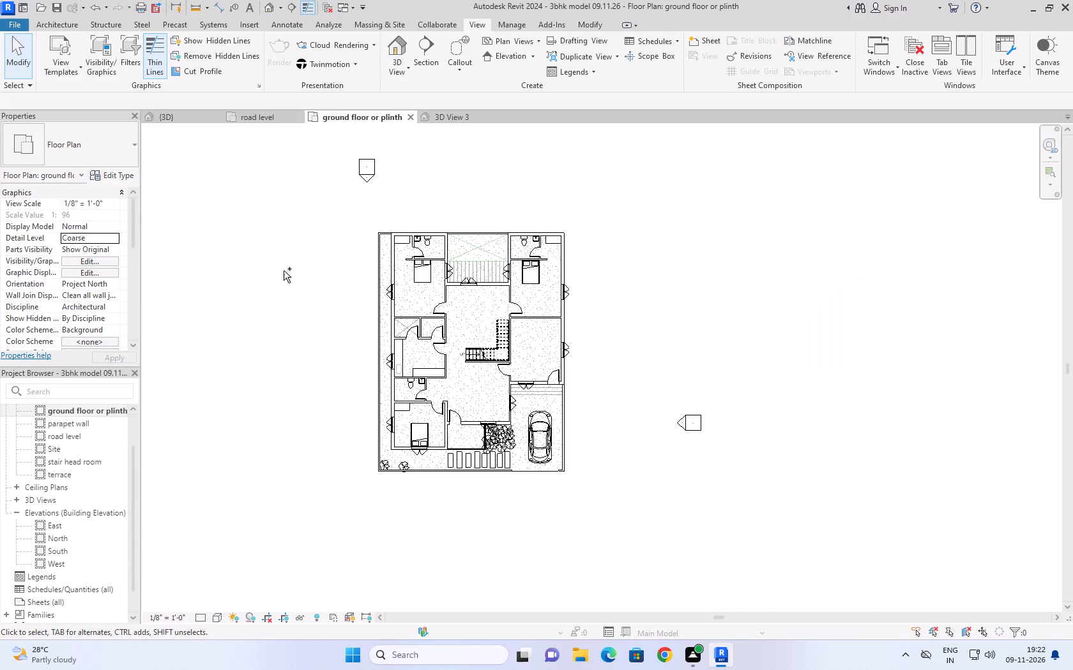
pyautogui.hotkey('ctrl', 's')
# Switch to the default {3D} view to look at the whole house model.
pyautogui.click(167, 117)
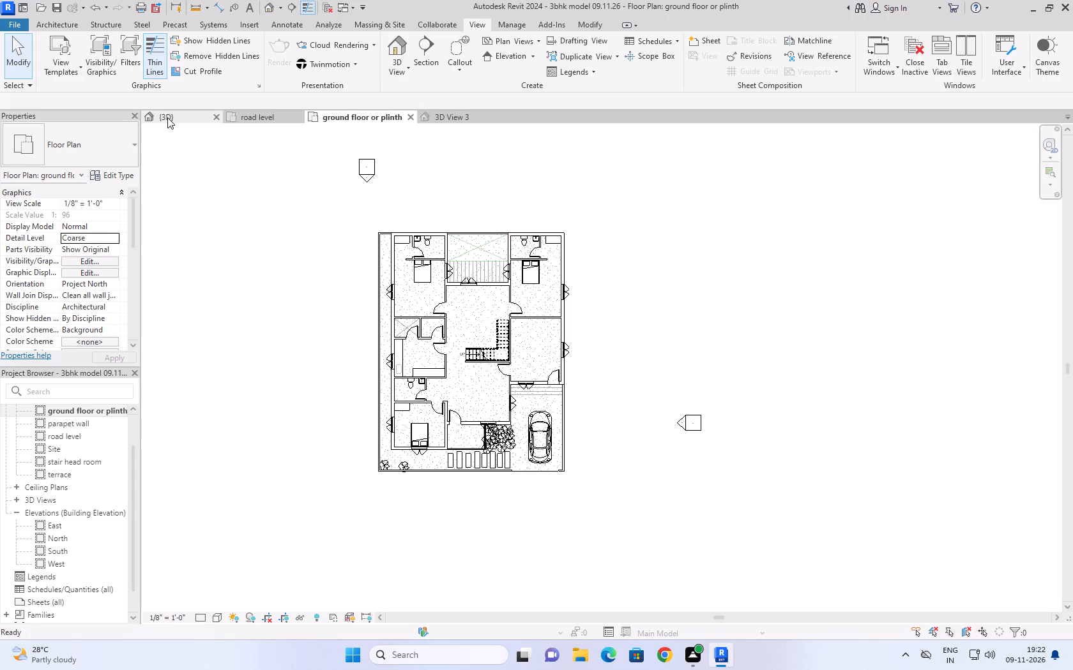
pyautogui.scroll(-5, 374, 299)
pyautogui.scroll(-3, 469, 450)
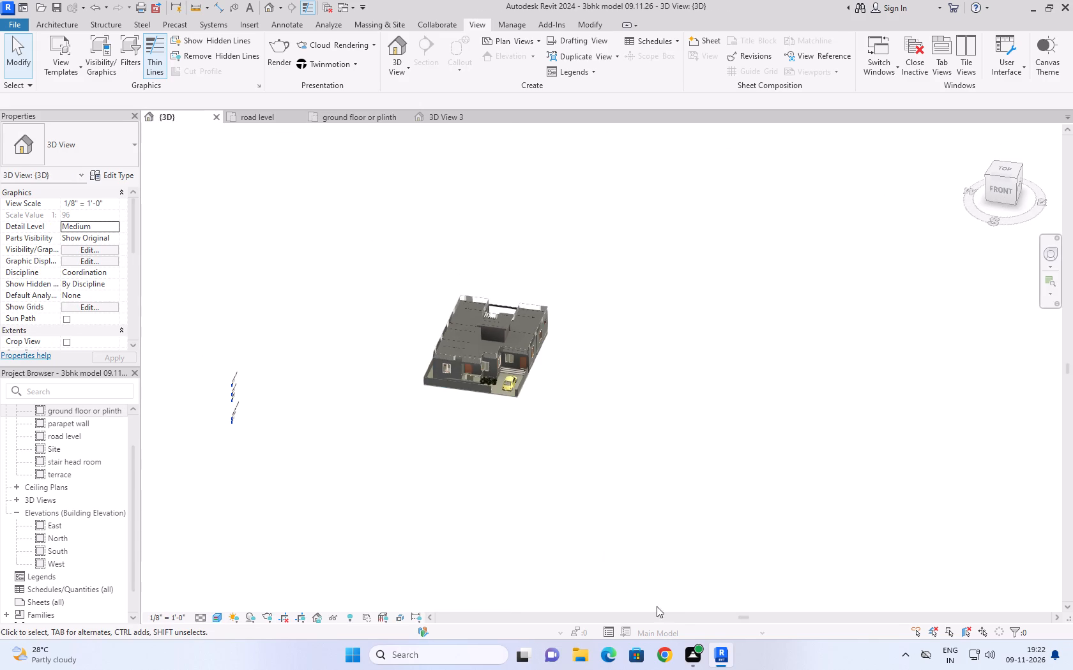
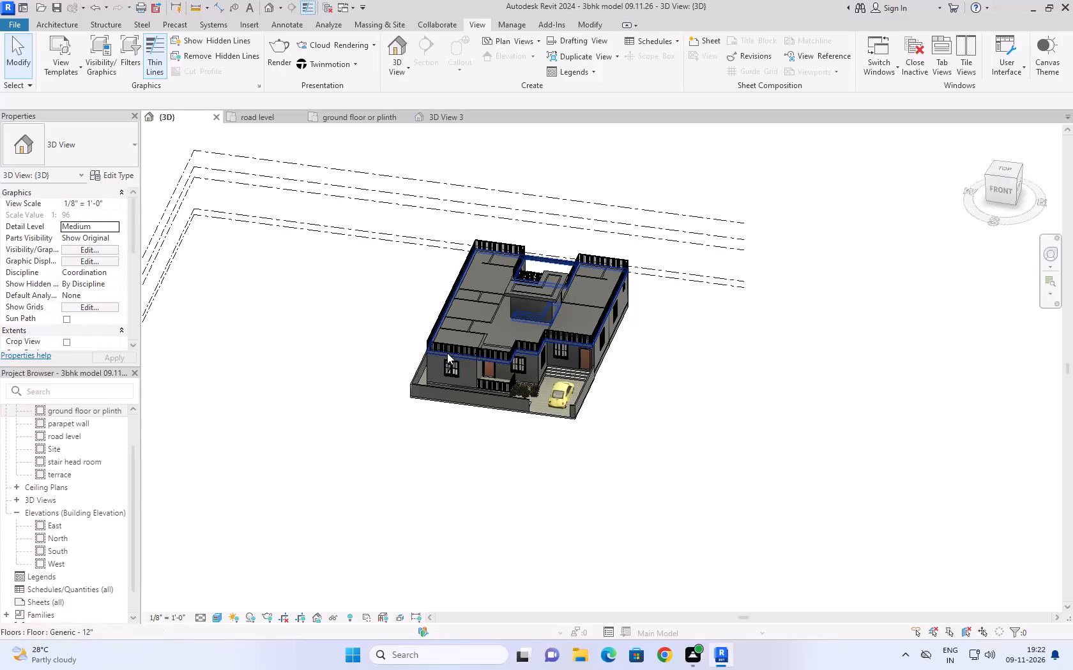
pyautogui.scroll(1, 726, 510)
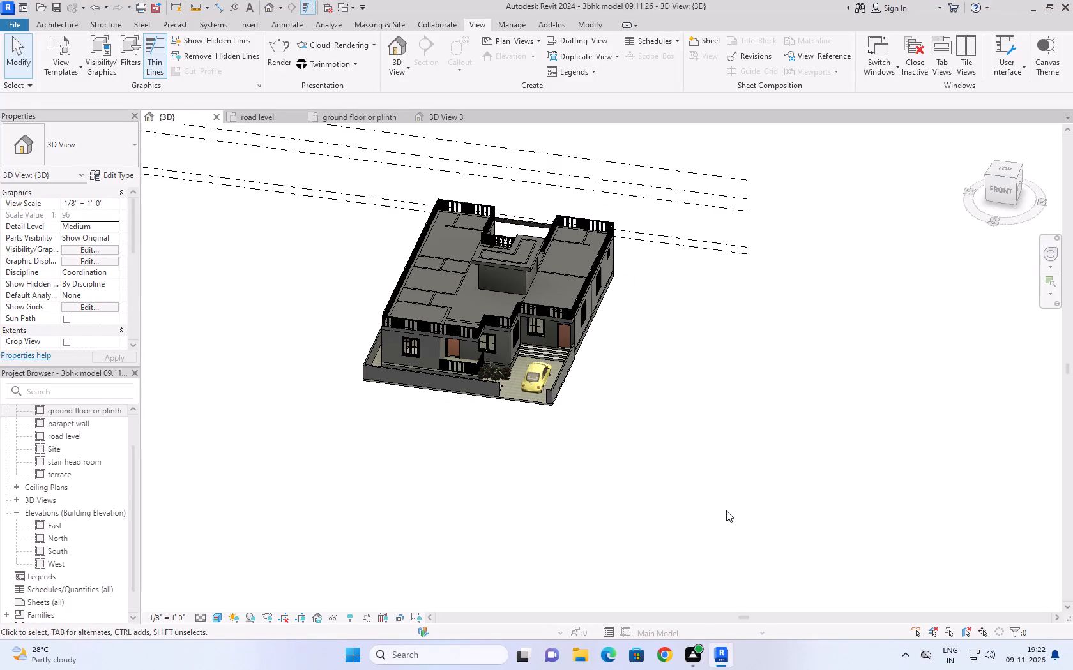
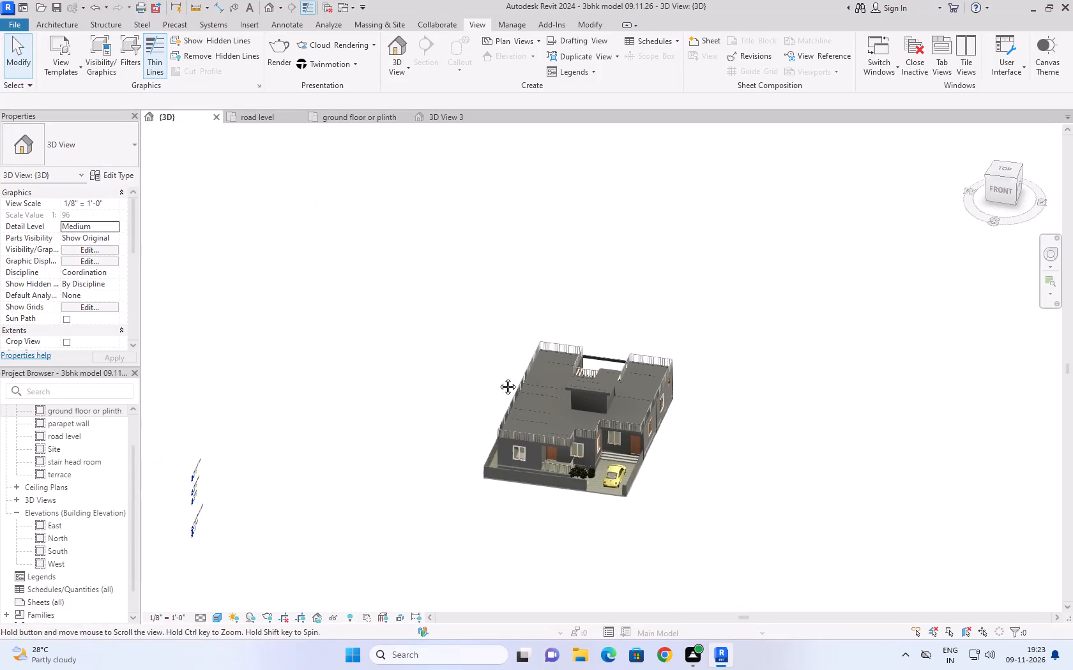
# Examine the house exterior in the 3D view, focusing on the front entrance, parked car, plants and roof.
pyautogui.scroll(4, 633, 479)
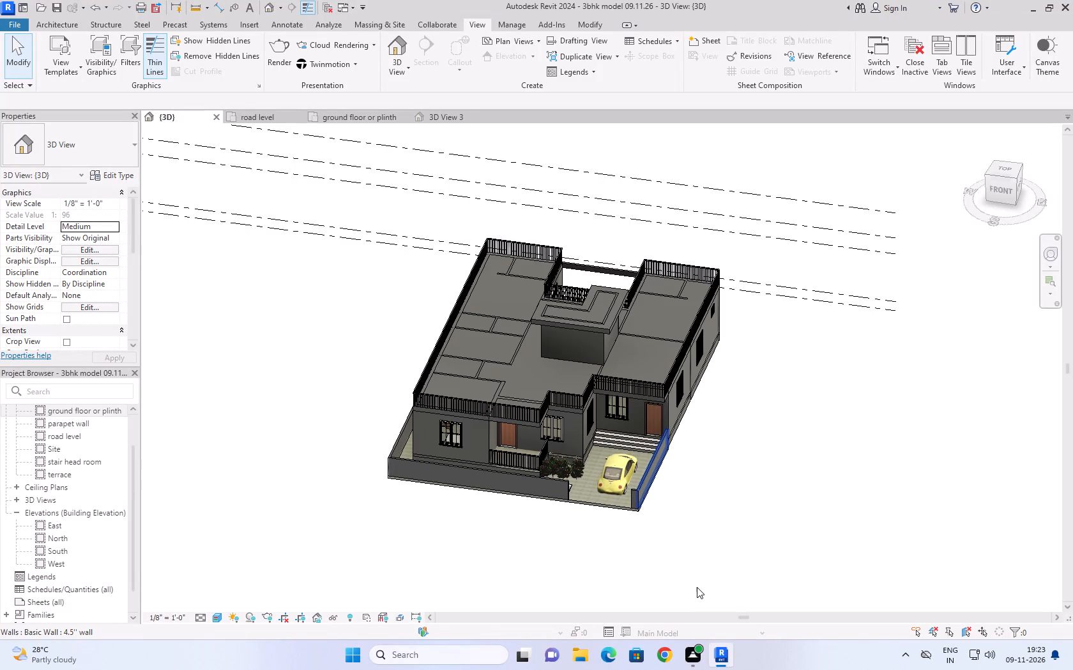
pyautogui.scroll(3, 652, 563)
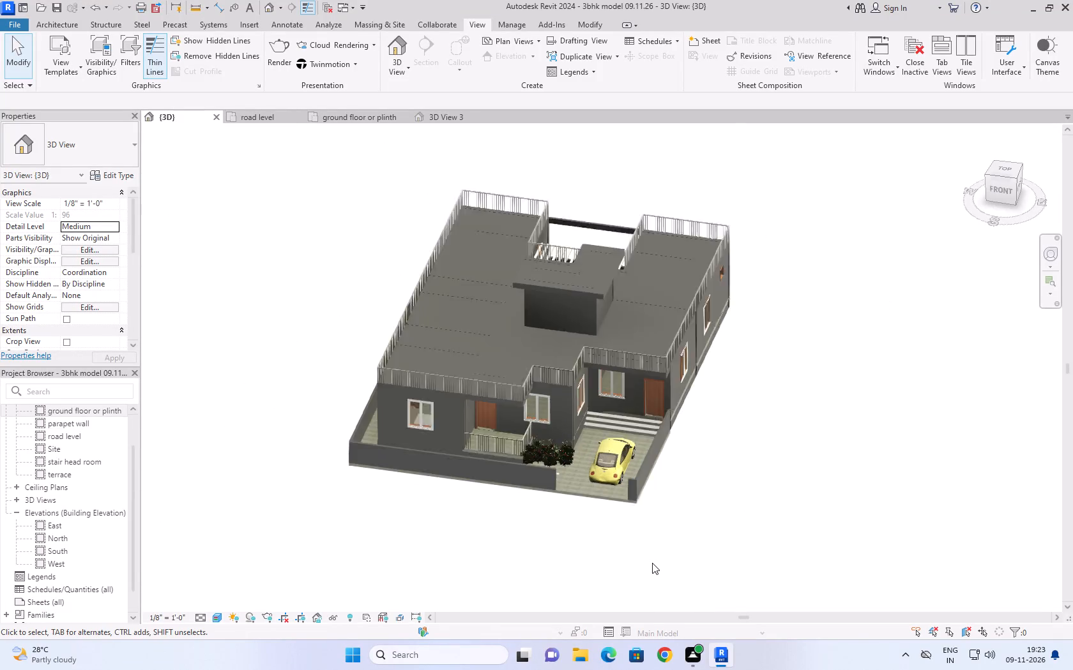
pyautogui.scroll(1, 652, 563)
pyautogui.scroll(-5, 699, 516)
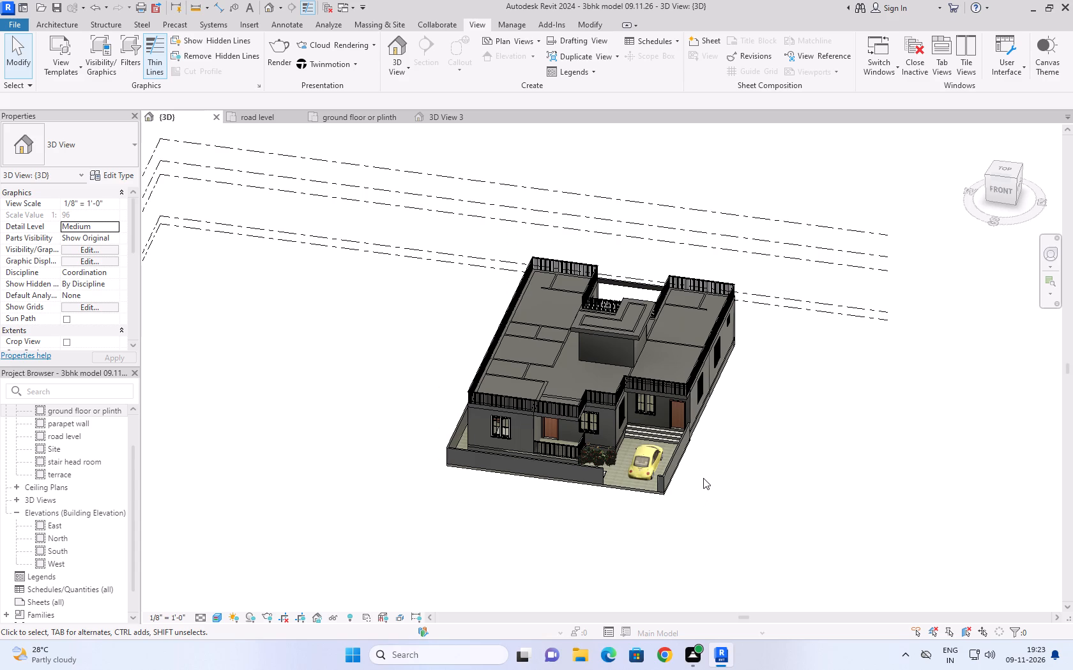
pyautogui.scroll(8, 651, 475)
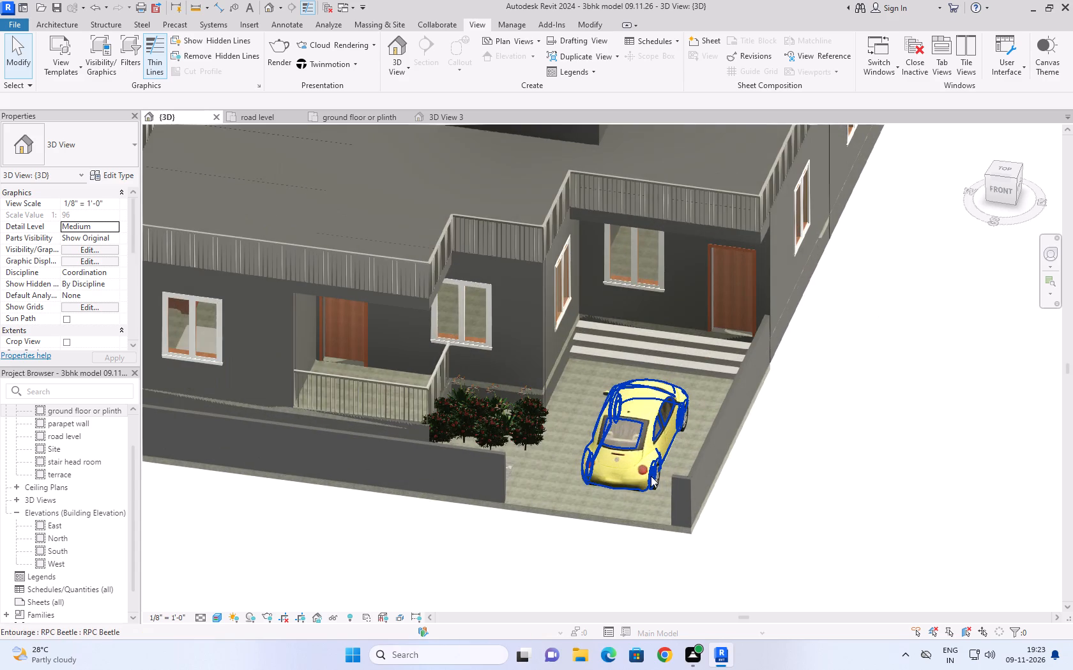
pyautogui.scroll(-8, 652, 478)
pyautogui.scroll(10, 602, 449)
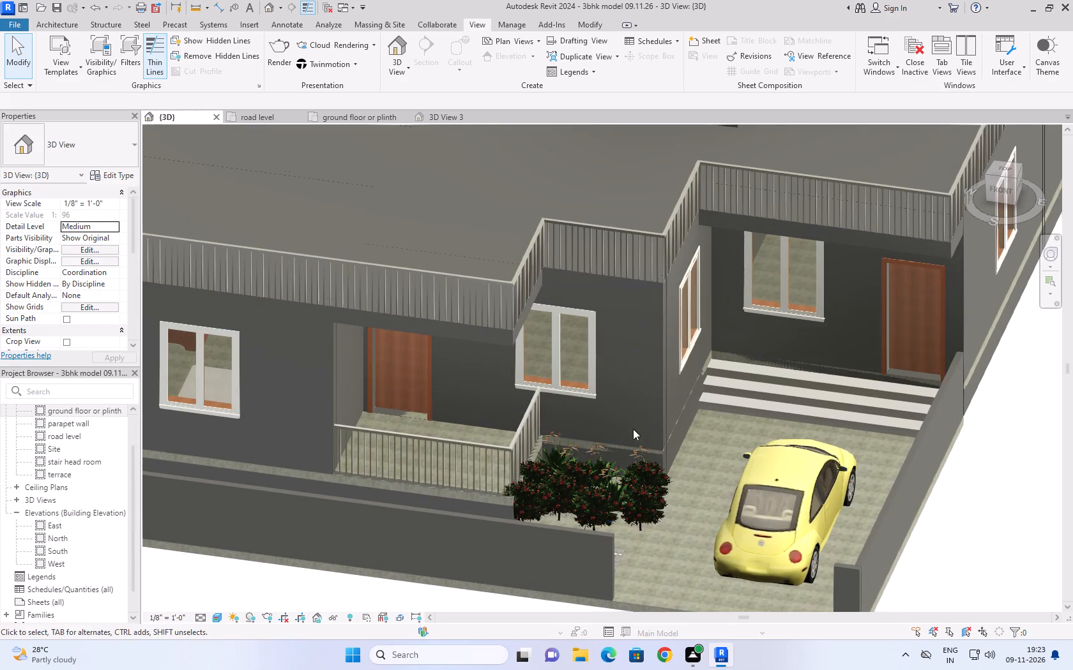
pyautogui.keyDown('shift'); pyautogui.moveTo(736, 398); pyautogui.dragTo(734, 437, button='middle'); pyautogui.keyUp('shift')
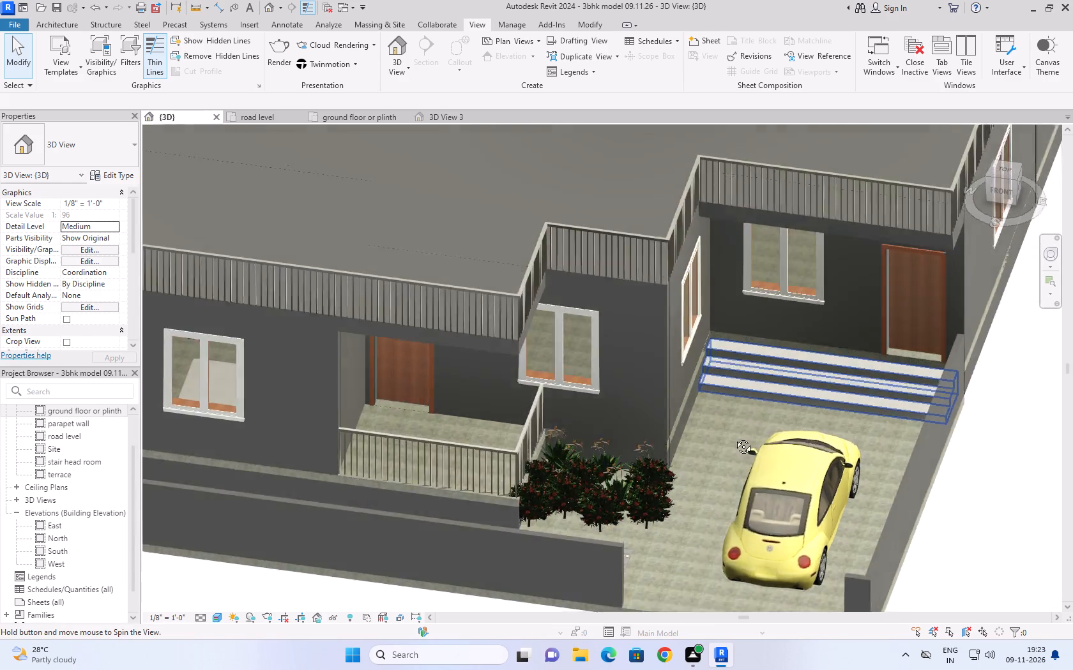
pyautogui.keyDown('shift'); pyautogui.moveTo(734, 437); pyautogui.dragTo(704, 479, button='middle'); pyautogui.keyUp('shift')
pyautogui.scroll(-10, 703, 405)
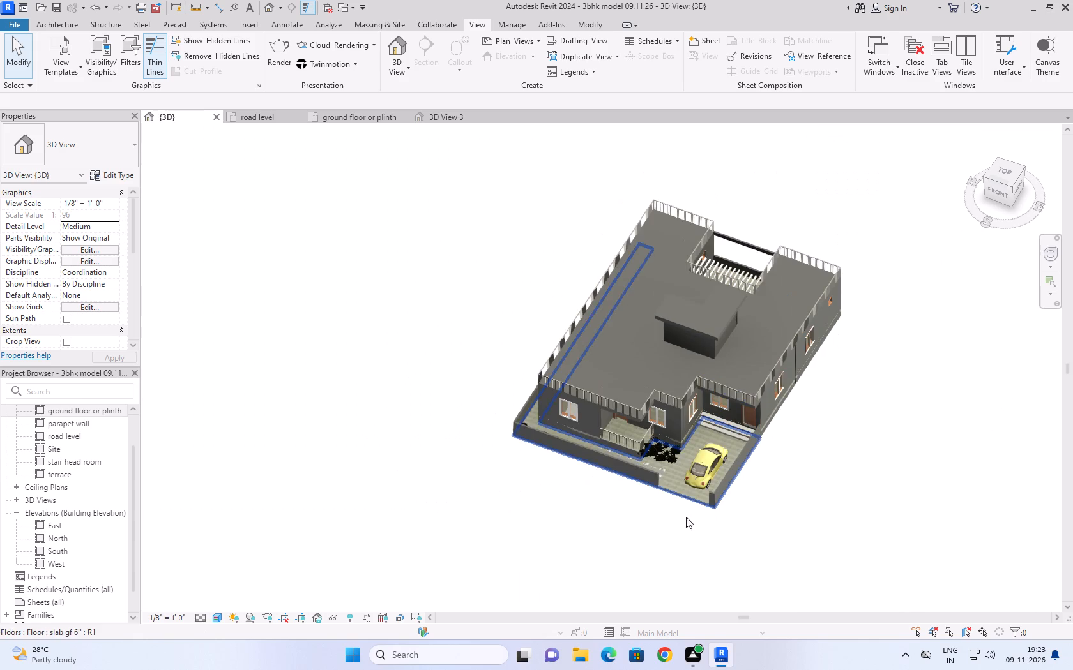
pyautogui.scroll(6, 666, 558)
pyautogui.scroll(-4, 683, 445)
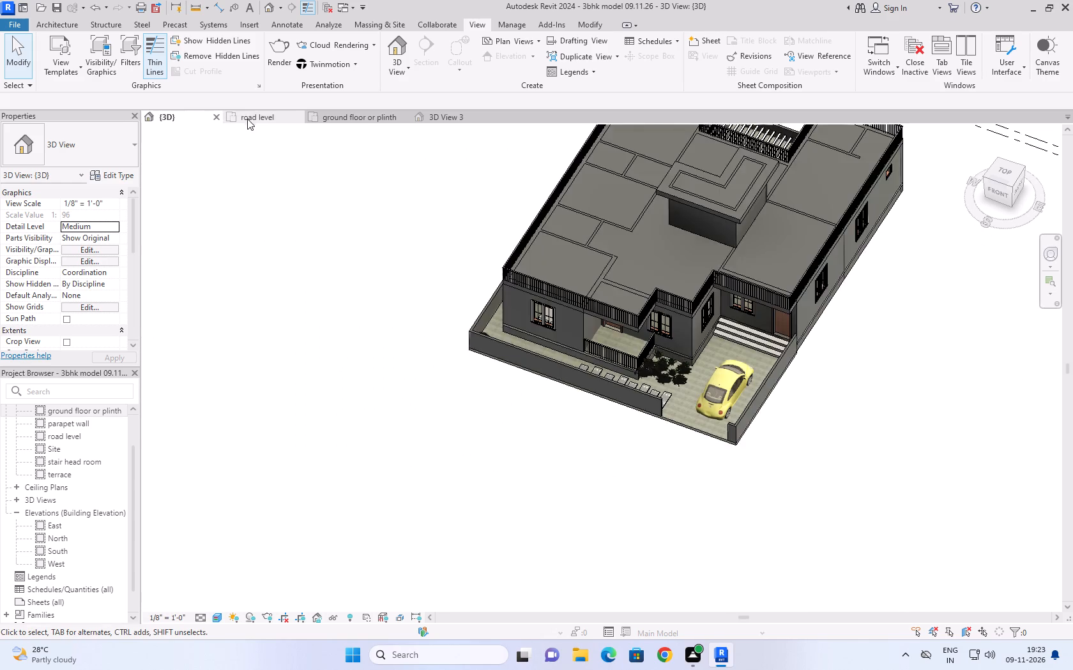
# From the road level plan, start placing a component and browse the Load Family library to the US Furniture folder.
pyautogui.click(247, 117)
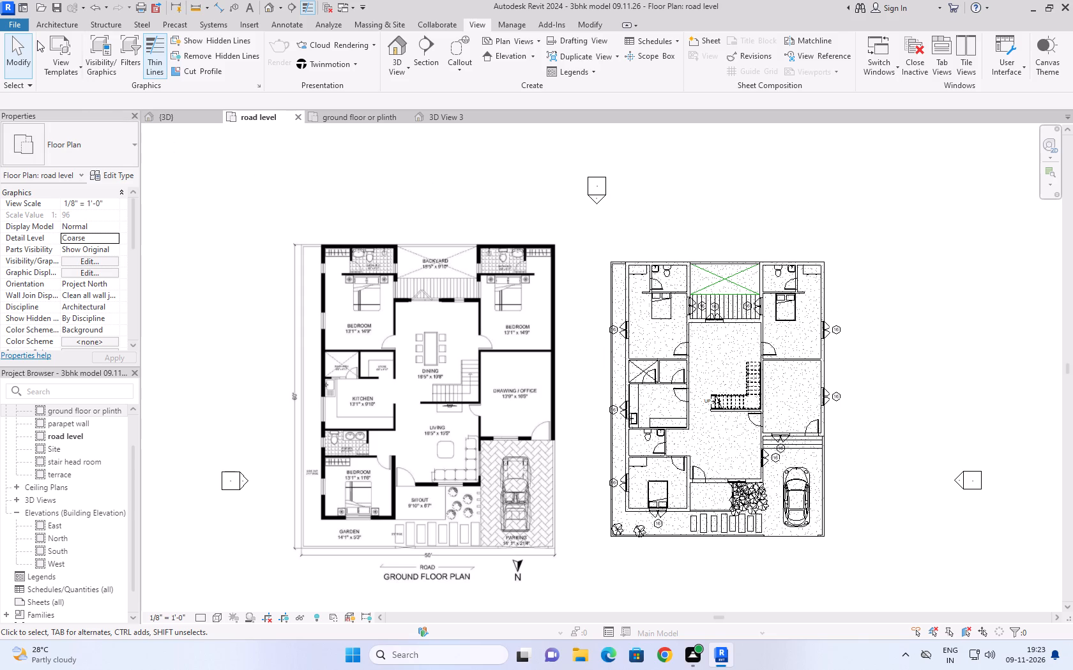
pyautogui.click(41, 24)
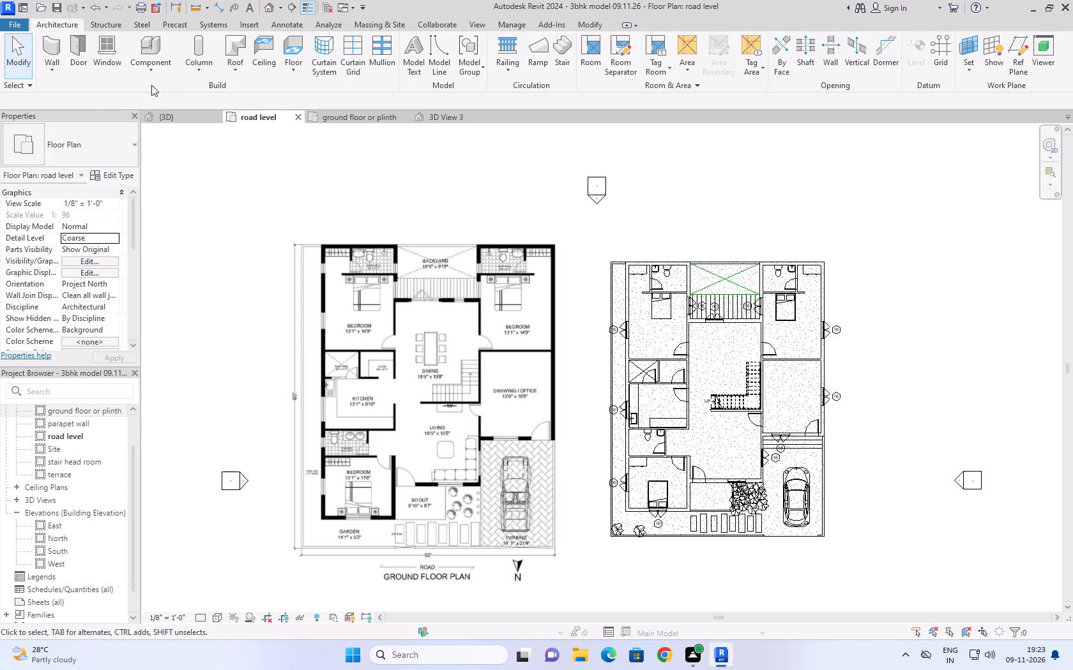
pyautogui.click(148, 78)
pyautogui.click(171, 88)
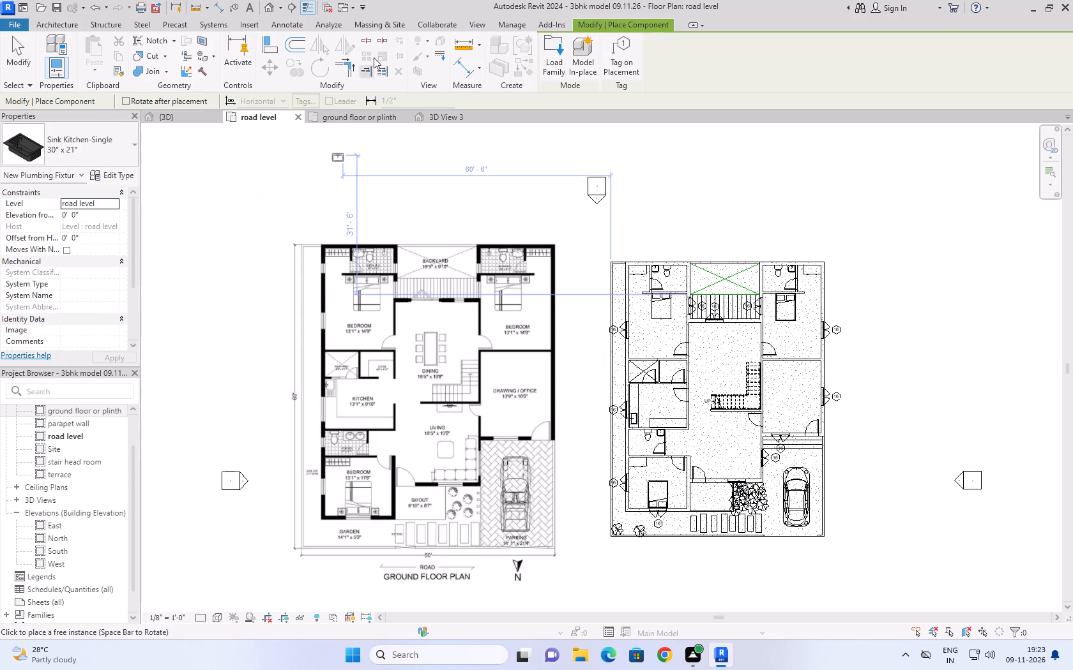
pyautogui.click(540, 56)
pyautogui.click(551, 45)
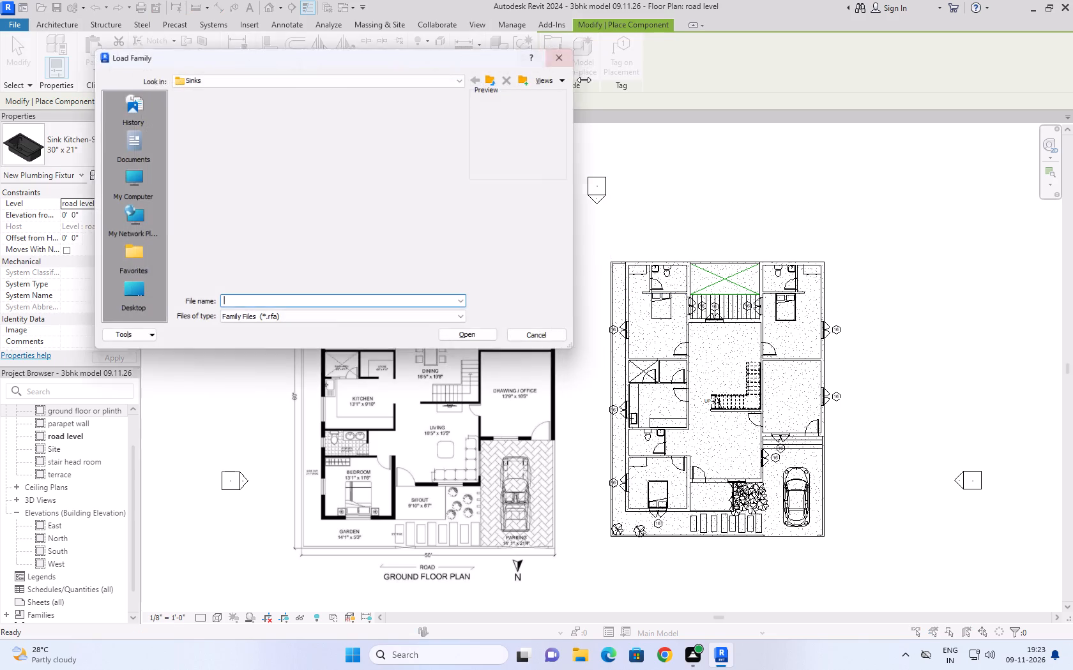
pyautogui.click(499, 74)
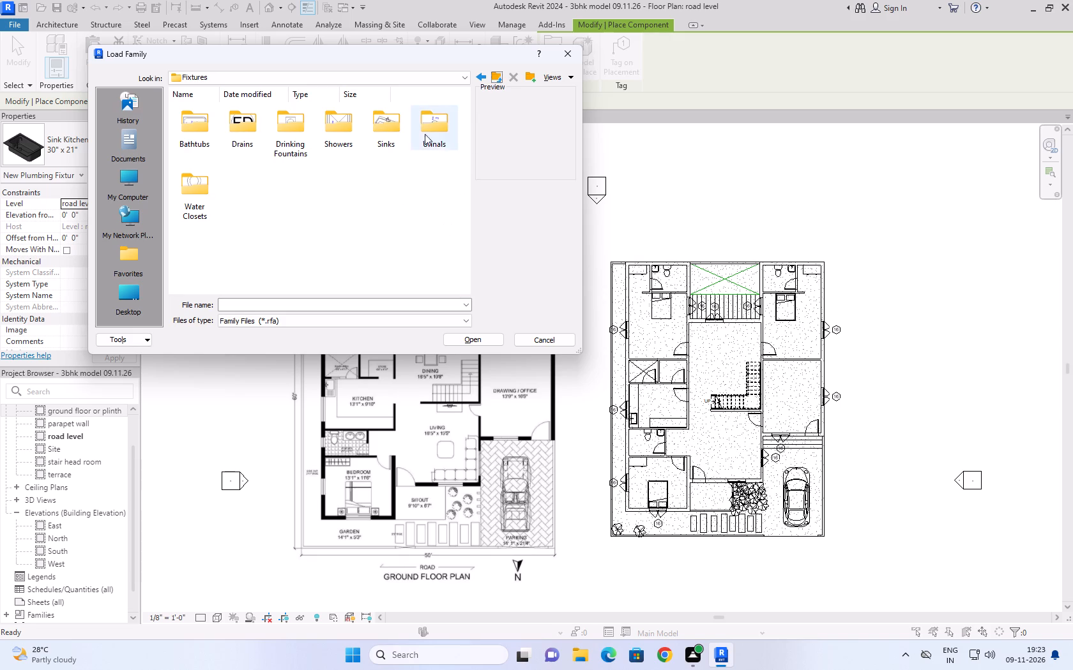
pyautogui.click(498, 75)
pyautogui.click(498, 75)
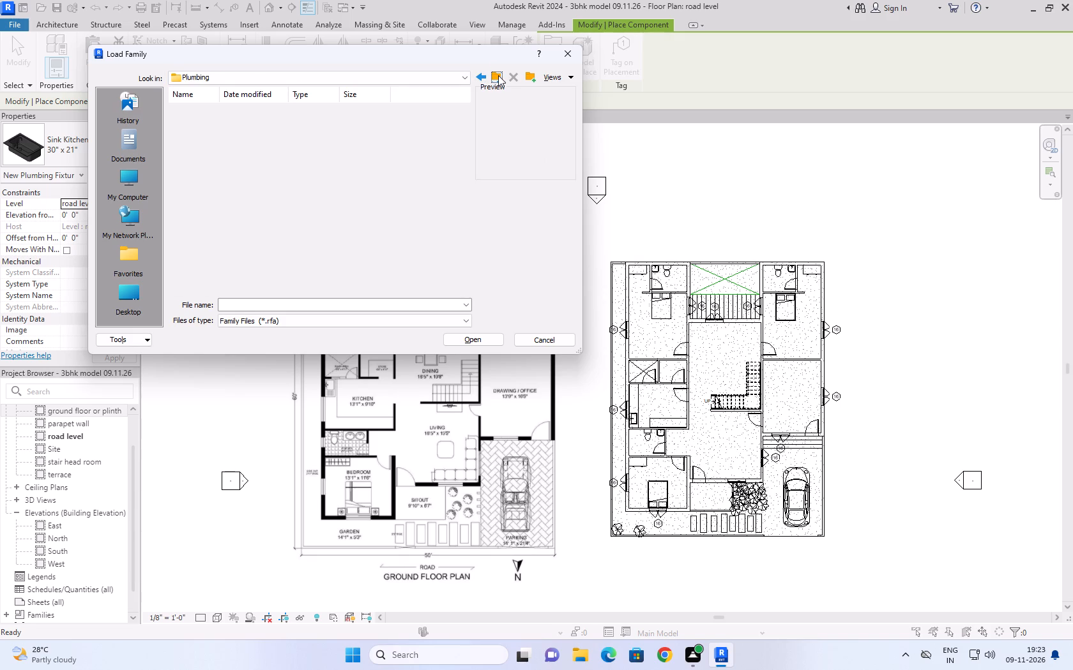
pyautogui.click(498, 75)
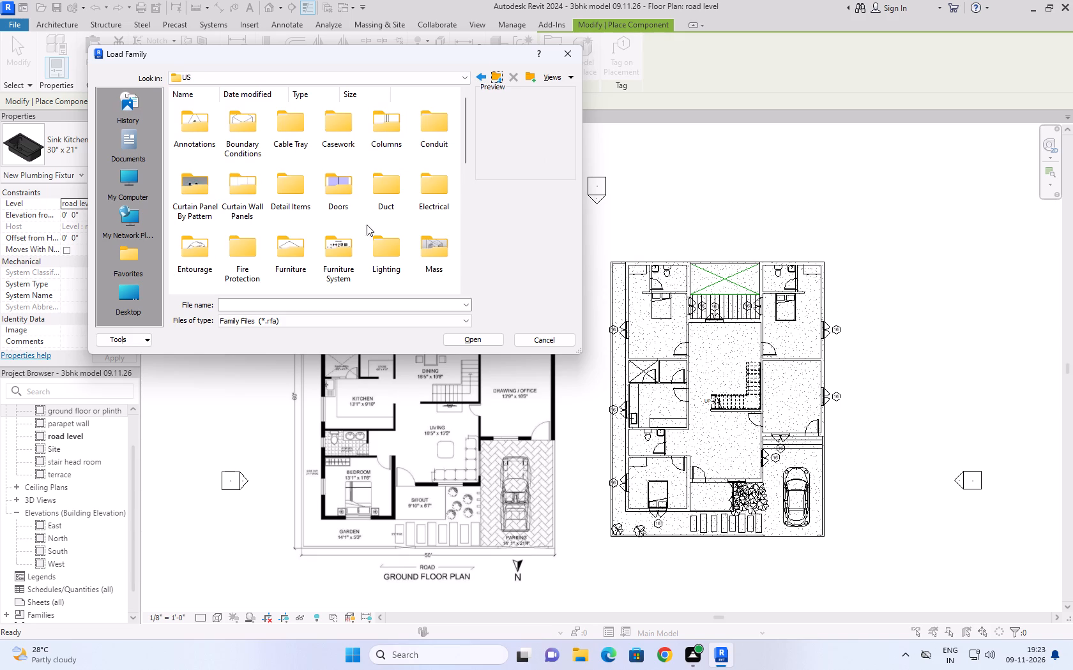
pyautogui.doubleClick(283, 253)
# Look through the Seating and Storage furniture folders for suitable families.
pyautogui.doubleClick(277, 119)
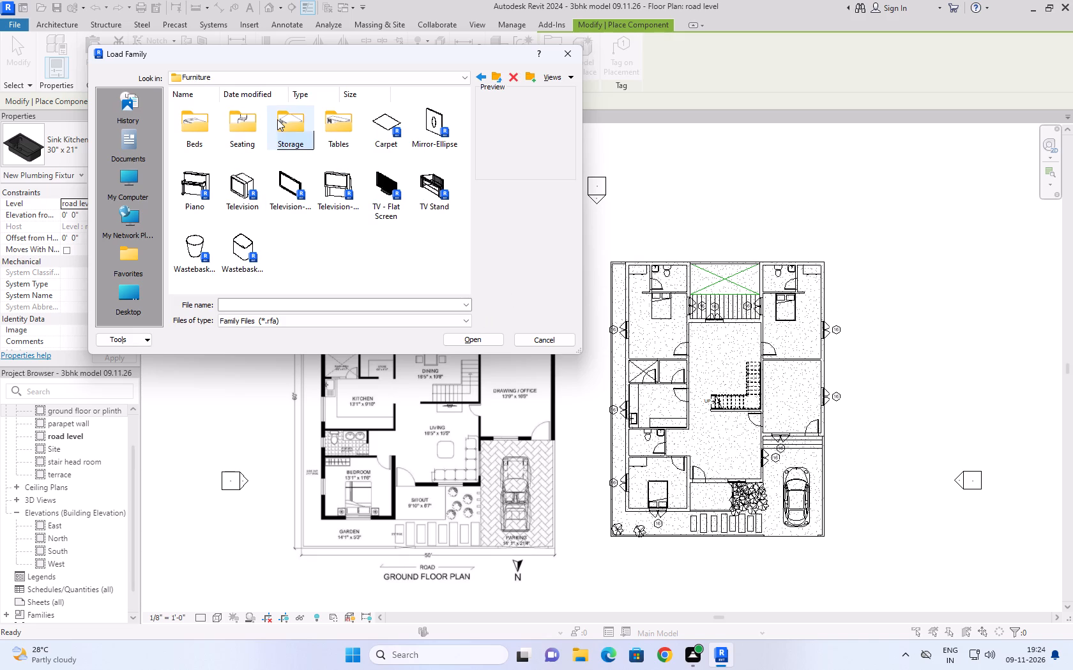
pyautogui.click(496, 76)
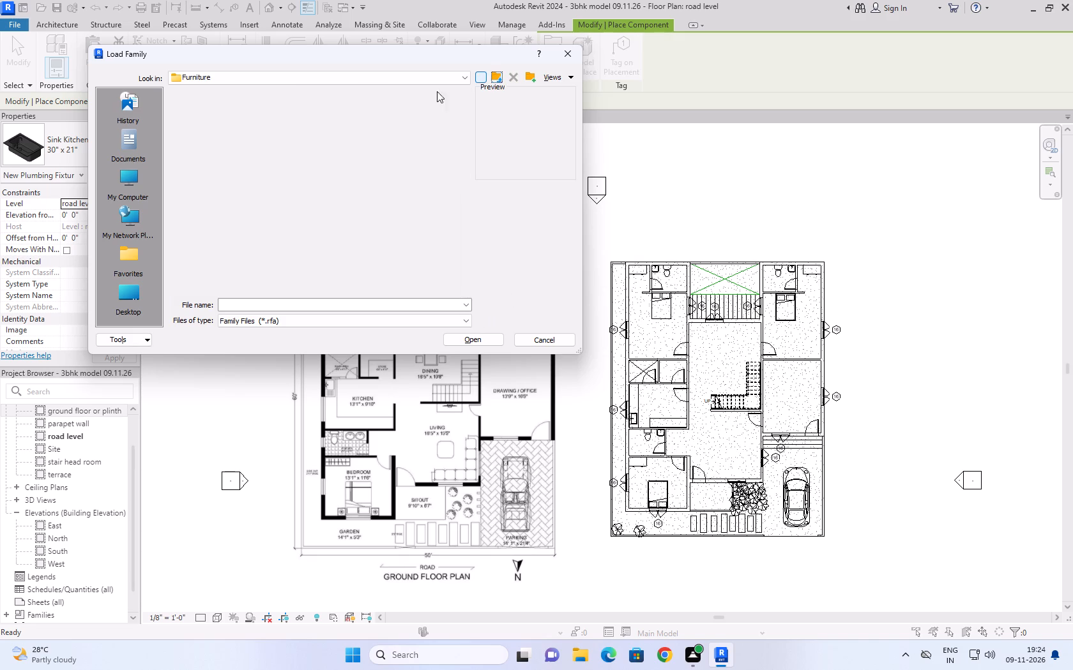
pyautogui.doubleClick(234, 130)
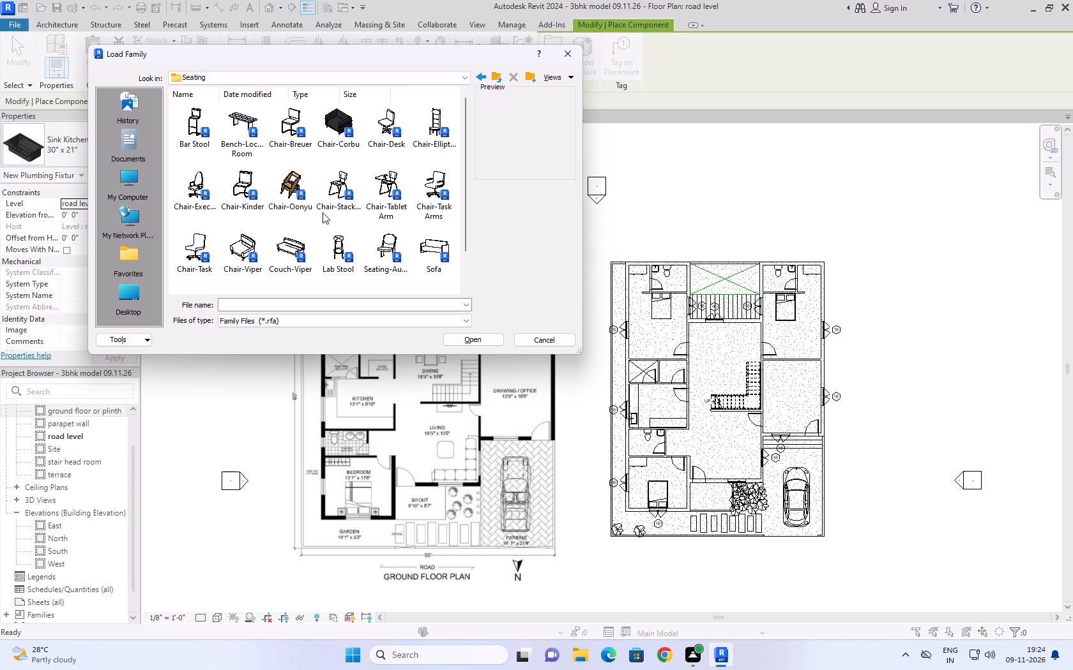
pyautogui.click(502, 73)
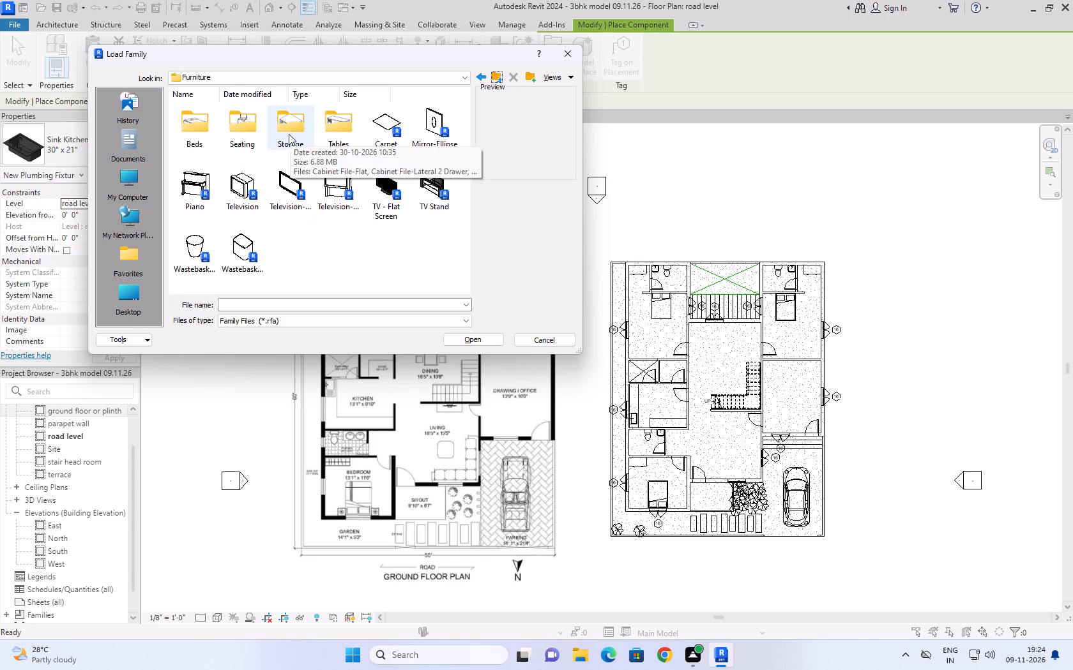
pyautogui.doubleClick(248, 130)
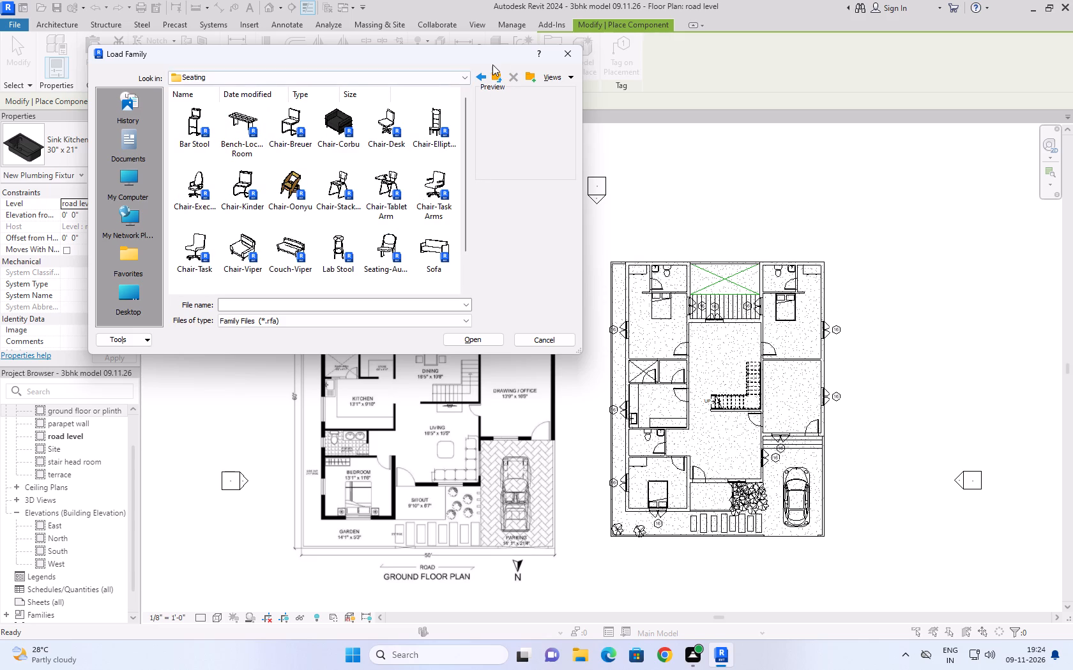
pyautogui.click(500, 73)
pyautogui.doubleClick(296, 129)
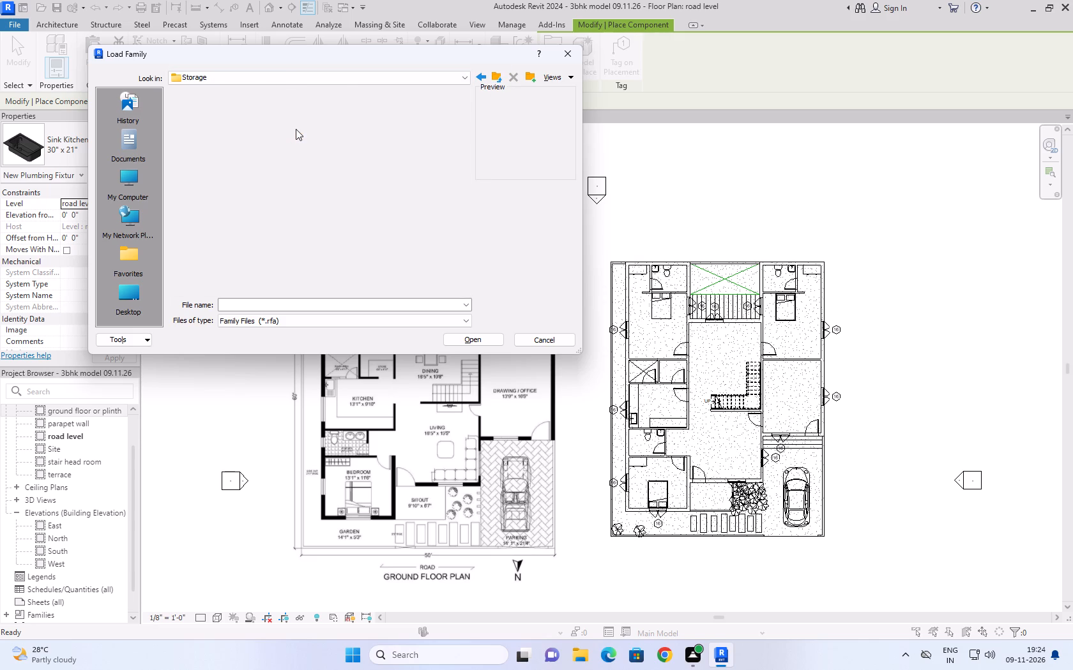
pyautogui.click(498, 72)
# Load the Table-Conference2 w Chairs family from the furniture Tables folder.
pyautogui.doubleClick(335, 115)
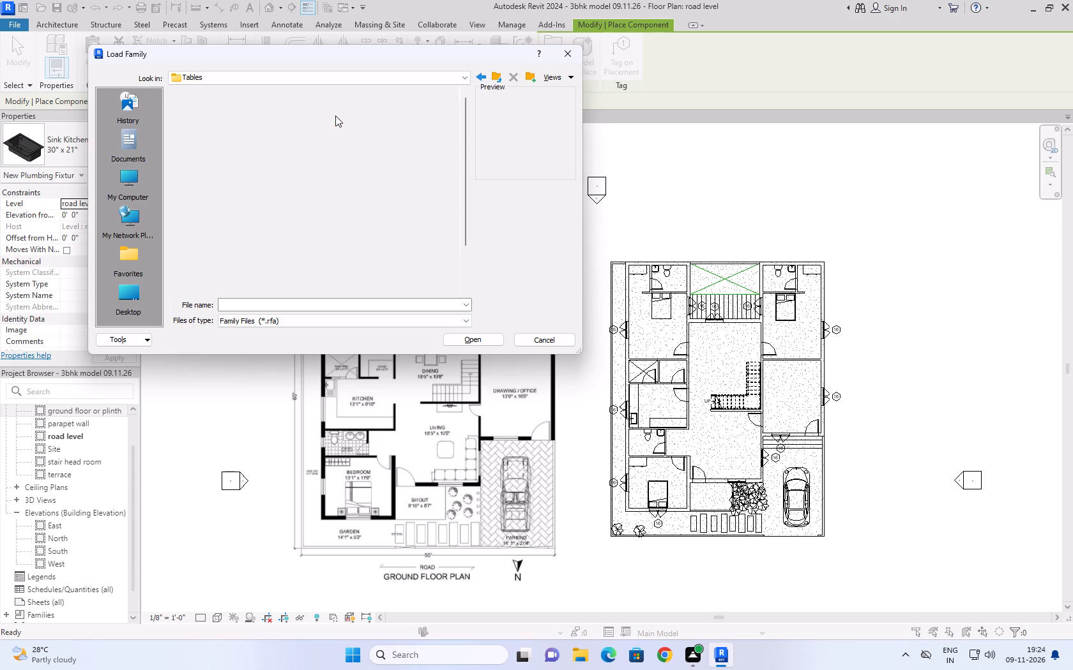
pyautogui.click(182, 248)
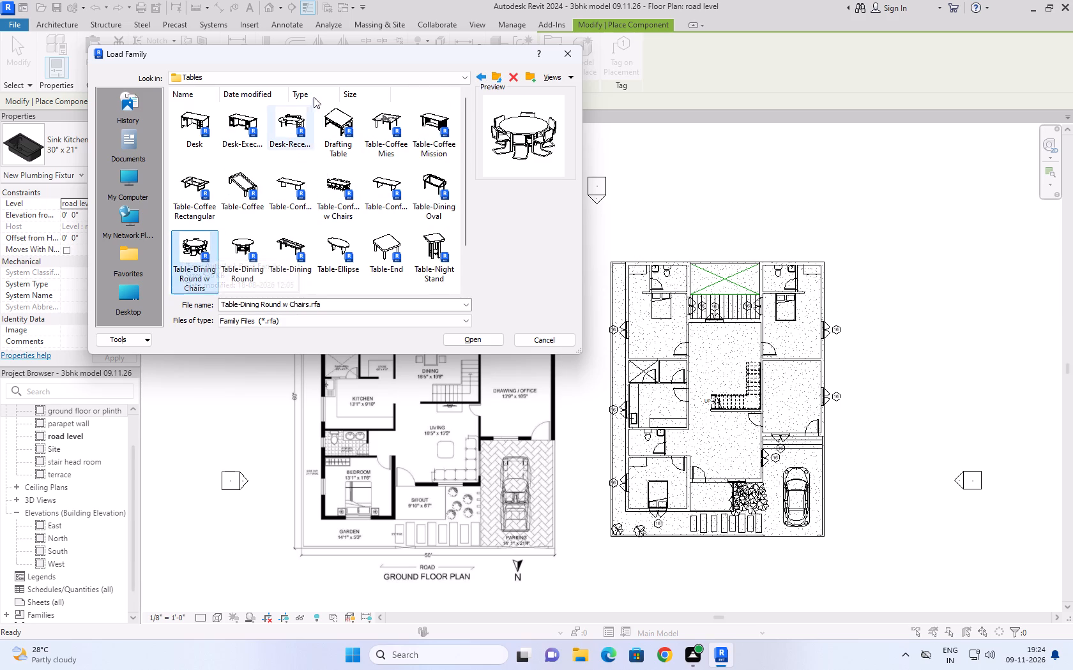
pyautogui.moveTo(324, 53); pyautogui.dragTo(337, 65)
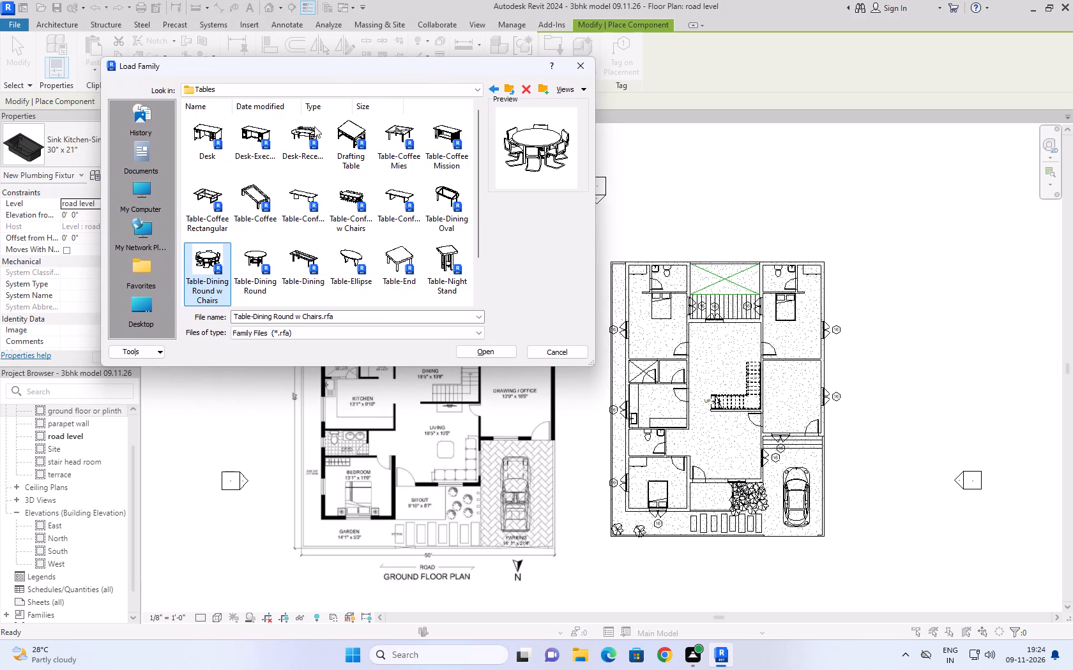
pyautogui.click(347, 178)
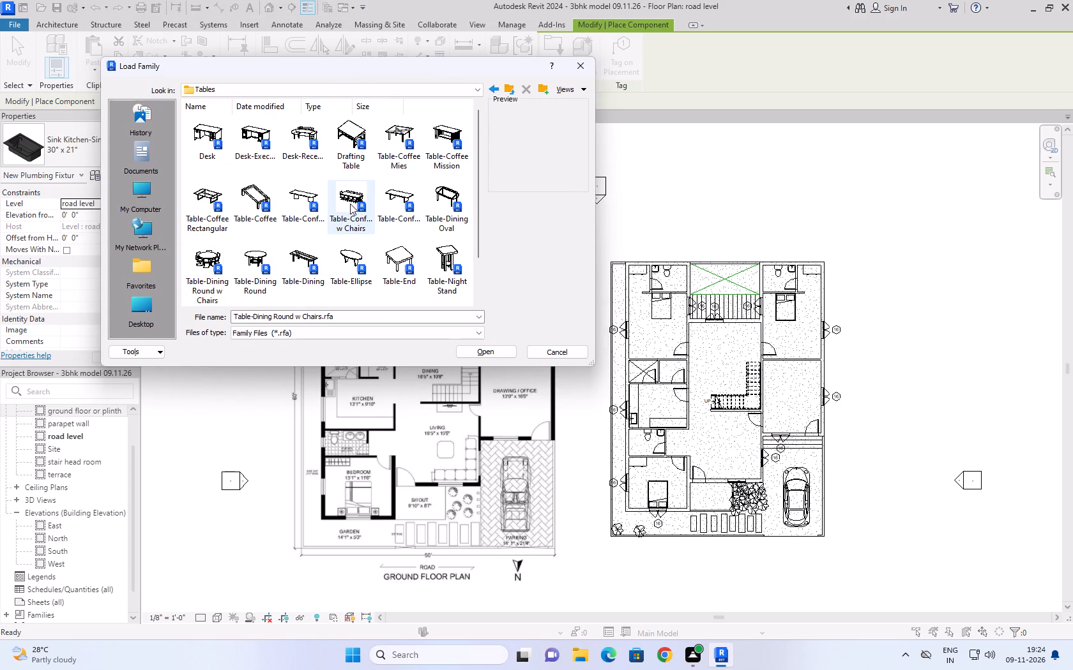
pyautogui.click(350, 204)
pyautogui.click(489, 354)
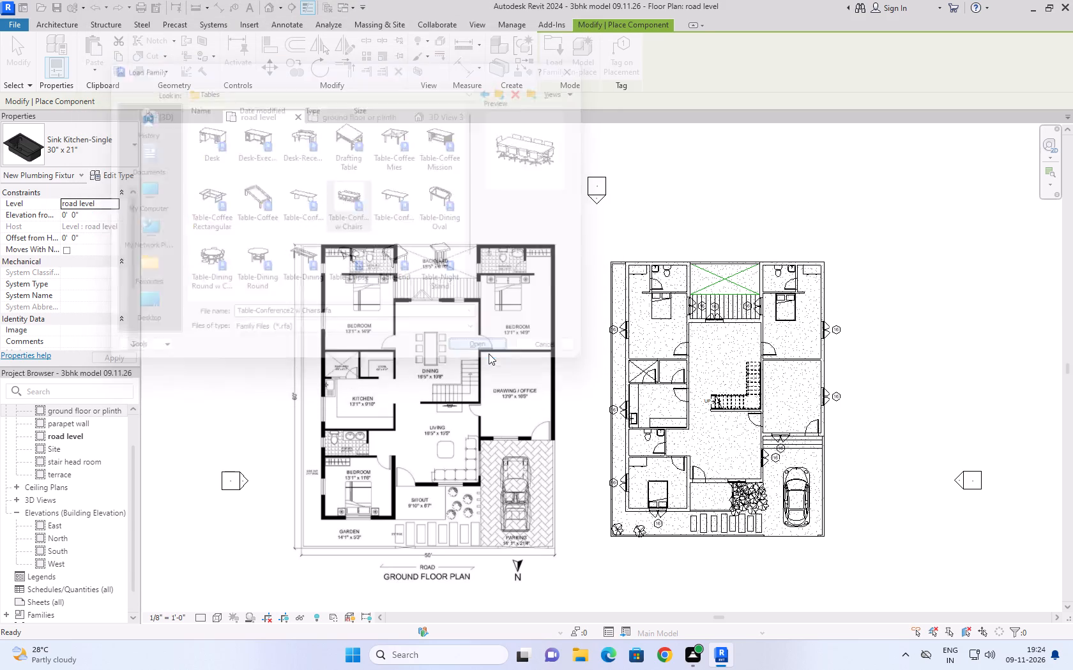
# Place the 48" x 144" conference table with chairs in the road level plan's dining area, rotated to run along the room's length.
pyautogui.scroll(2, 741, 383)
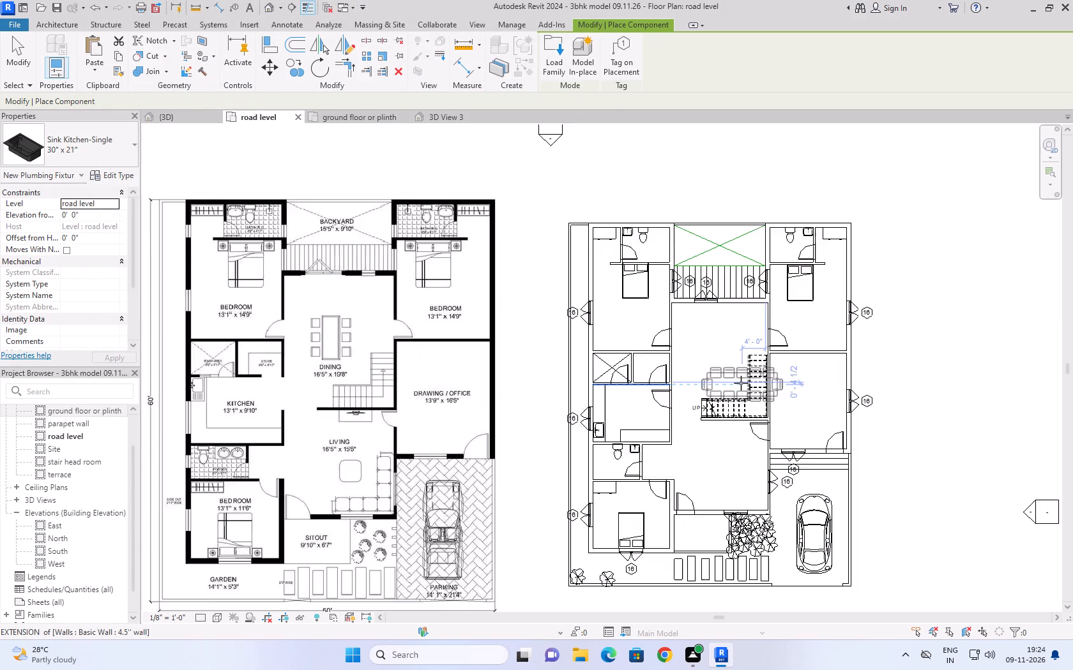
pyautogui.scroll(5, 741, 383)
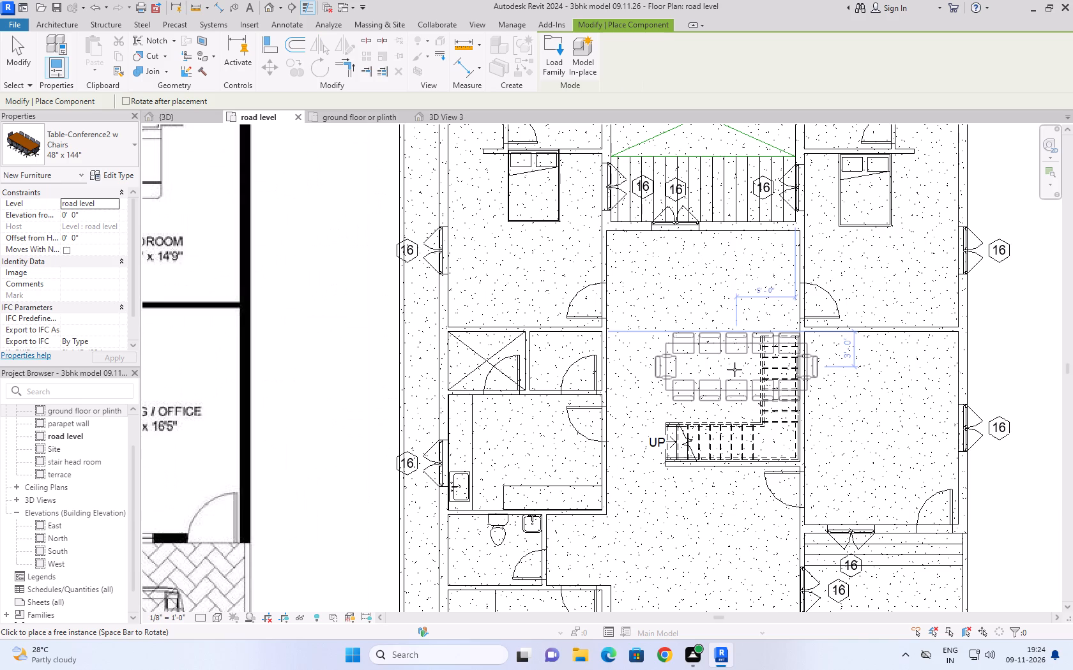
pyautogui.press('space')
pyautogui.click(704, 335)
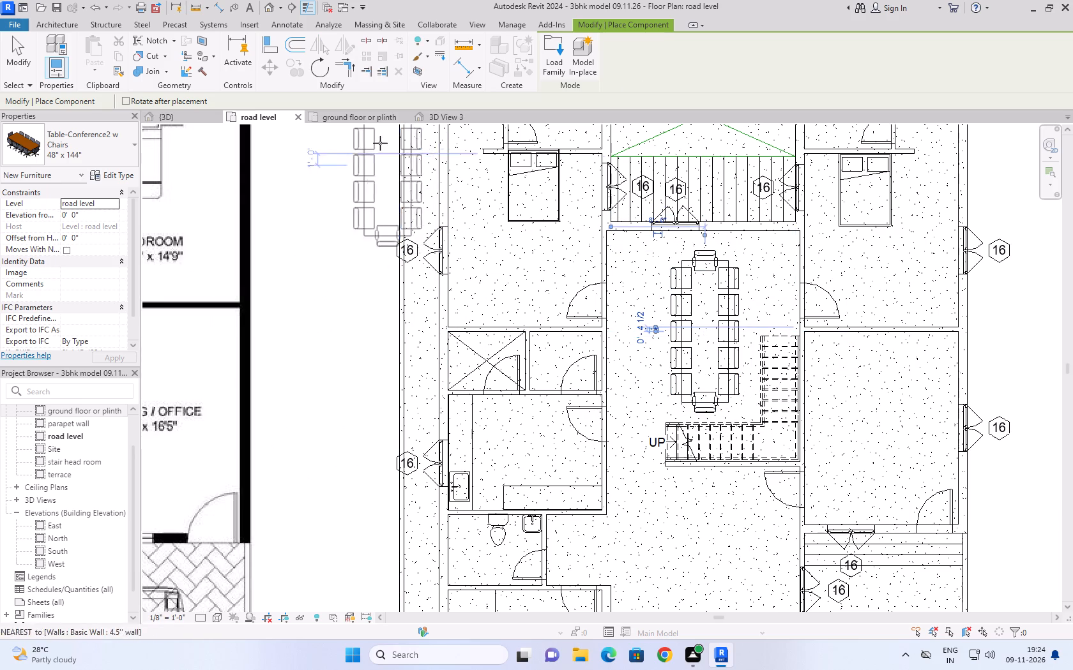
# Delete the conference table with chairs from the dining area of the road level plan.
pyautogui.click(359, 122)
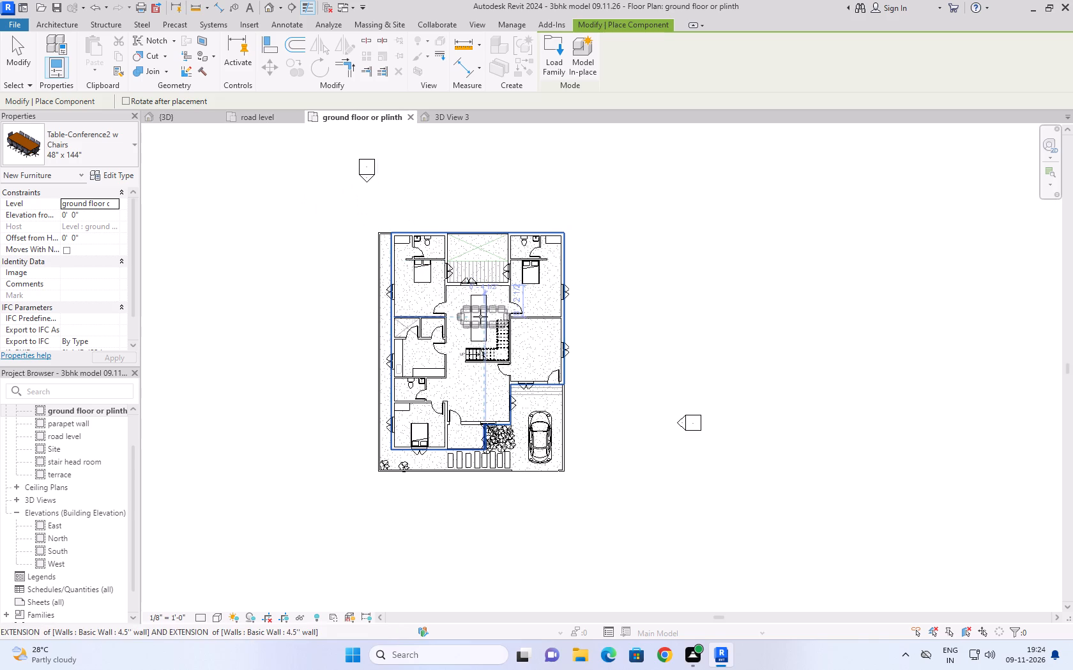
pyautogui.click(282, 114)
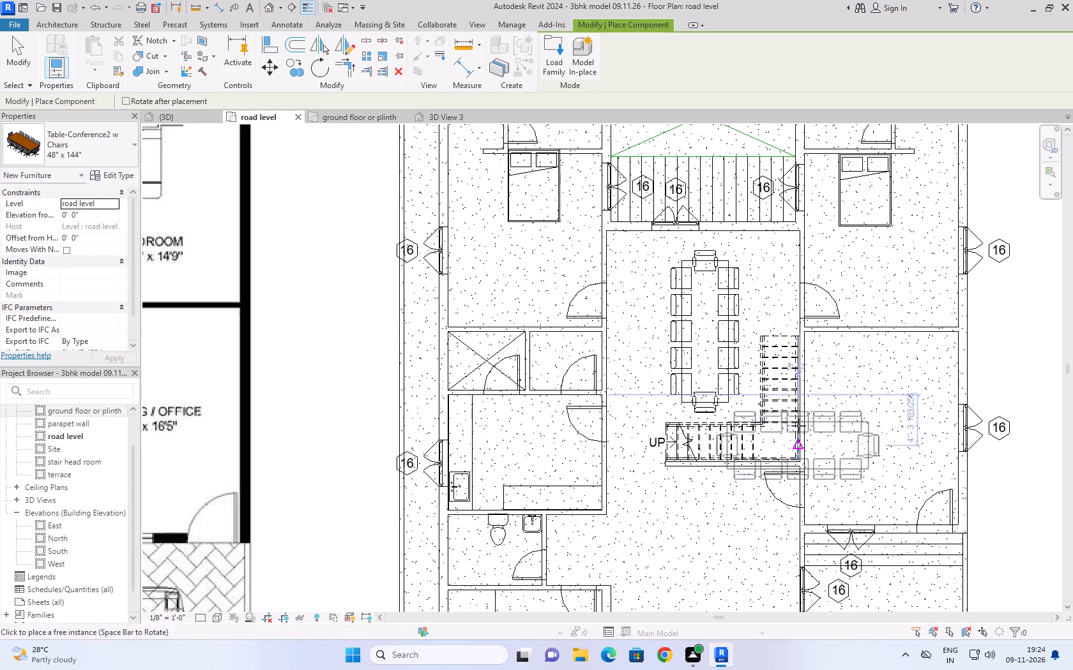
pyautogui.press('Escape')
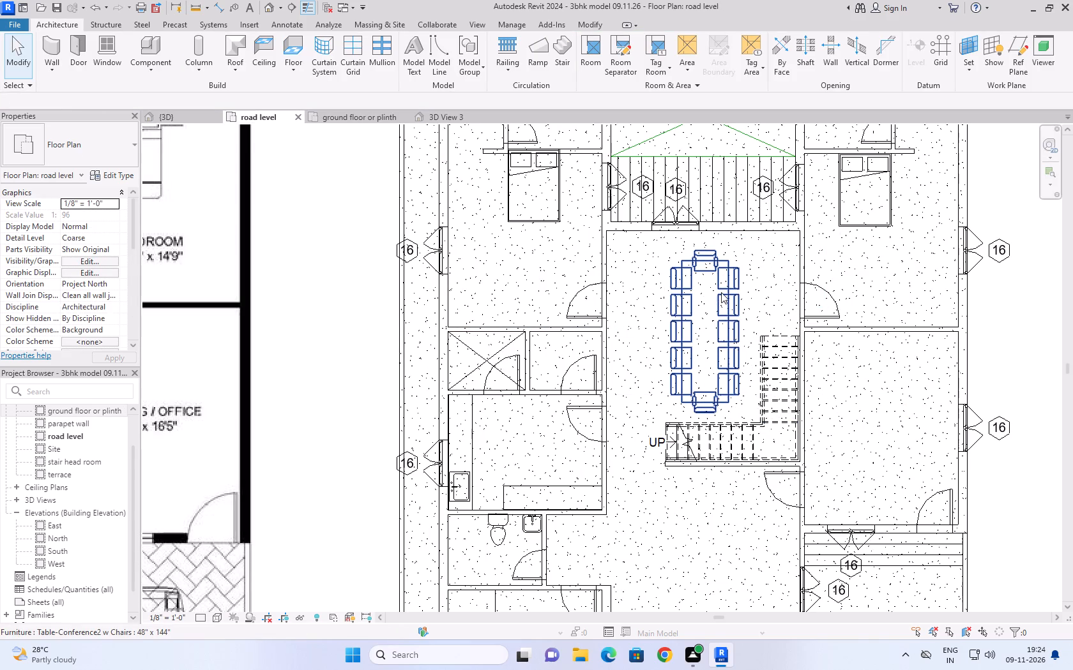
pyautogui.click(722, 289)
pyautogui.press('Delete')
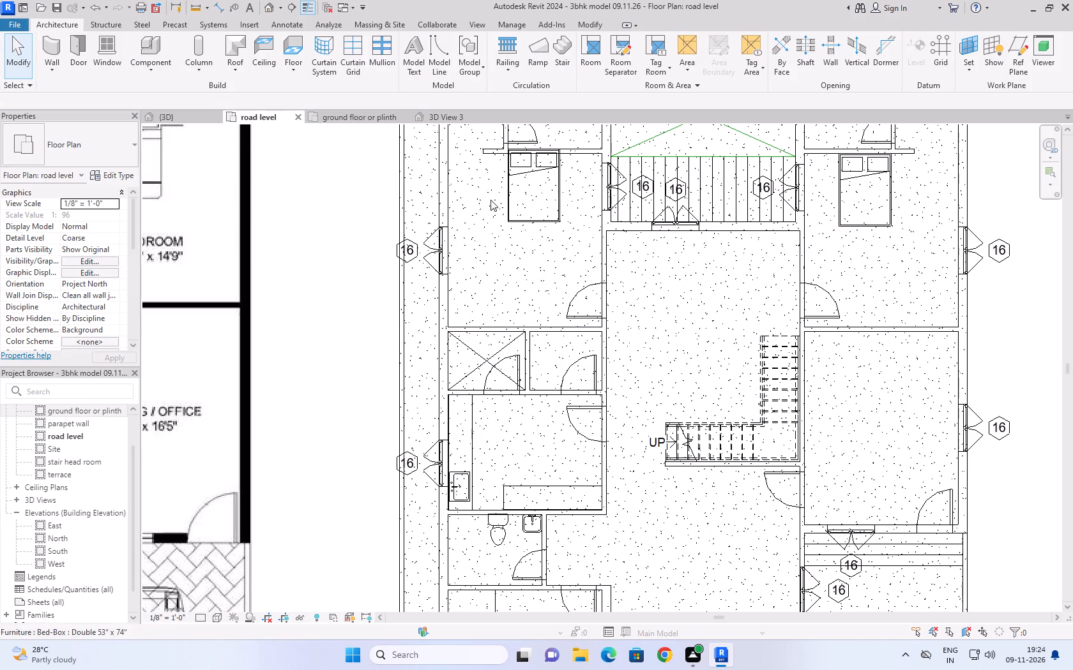
# Place the 48" x 144" conference table with chairs in the ground floor plan's dining area beside the stair, rotated to run along the room's length.
pyautogui.click(365, 114)
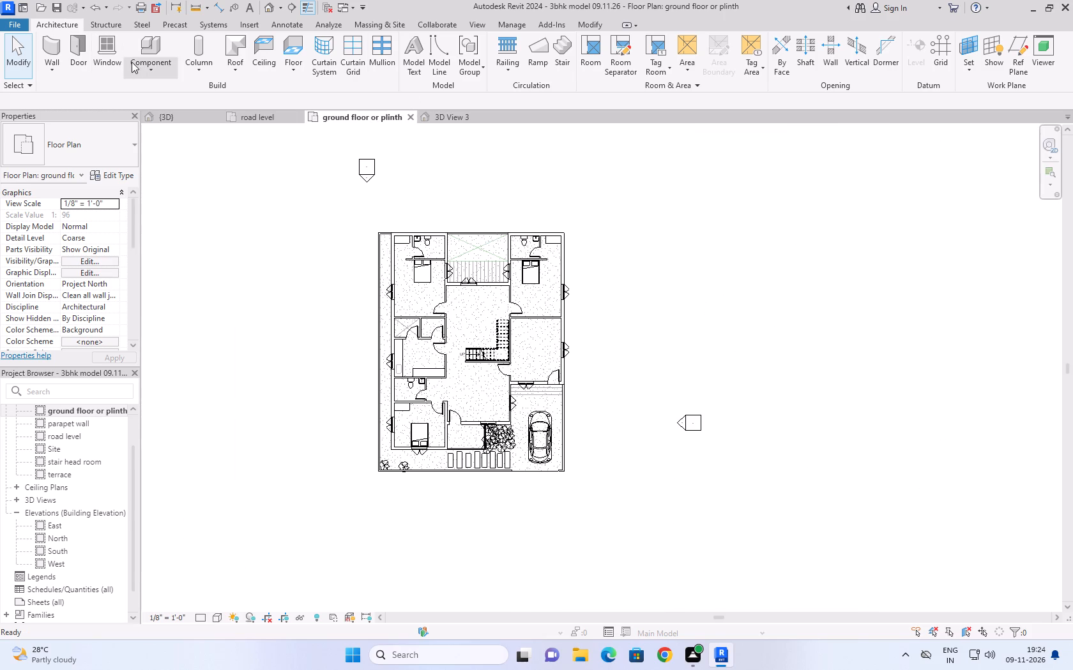
pyautogui.click(145, 68)
pyautogui.click(172, 90)
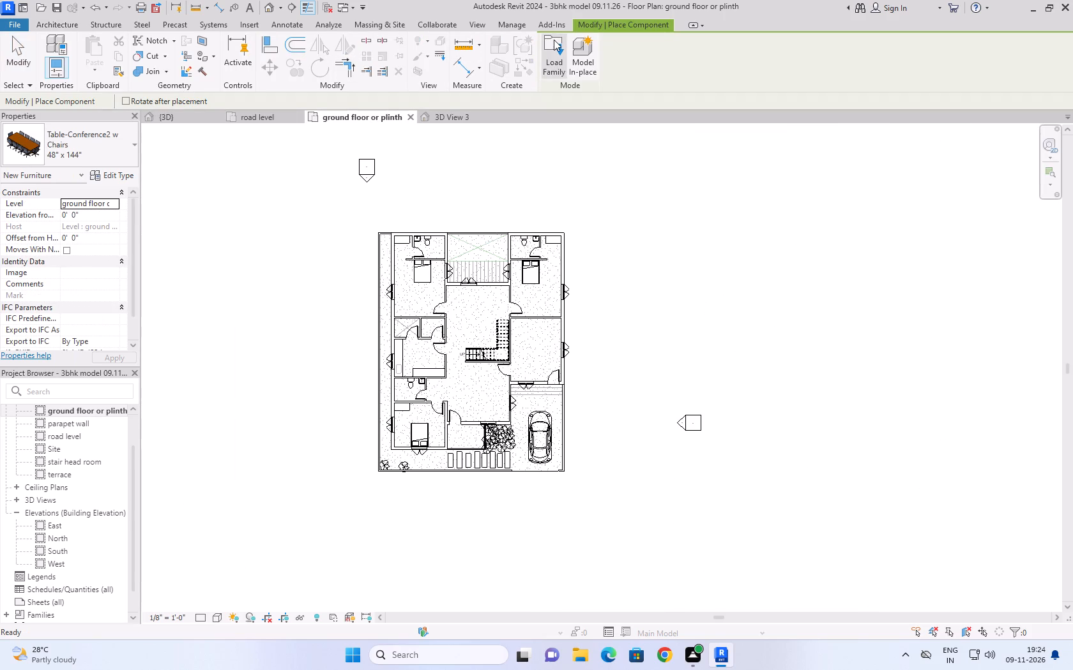
pyautogui.click(554, 40)
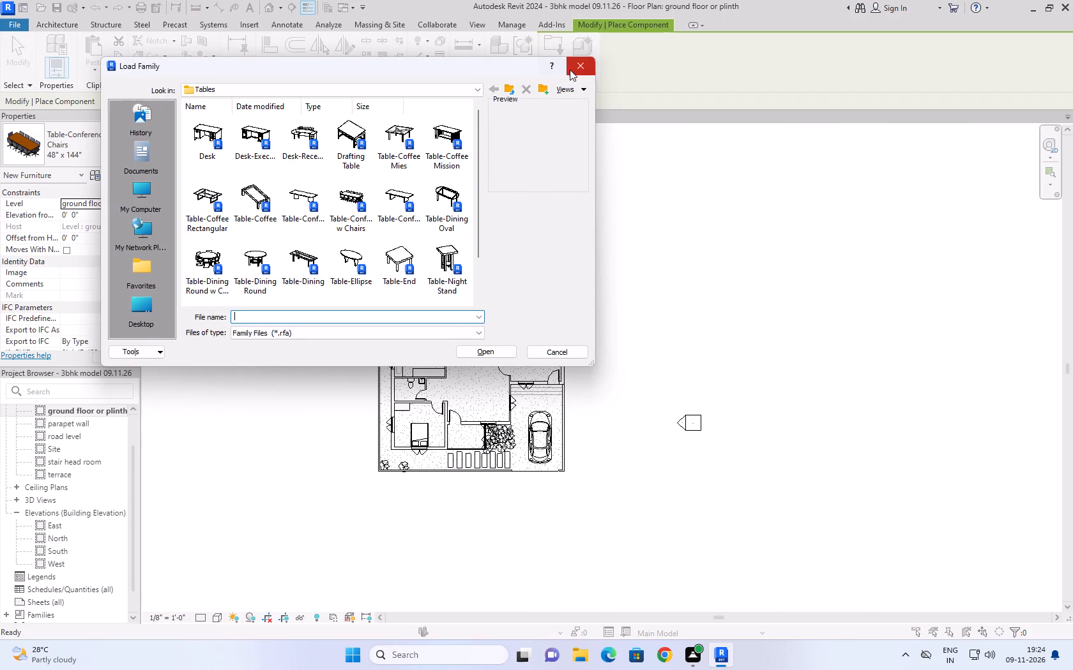
pyautogui.click(572, 70)
pyautogui.press('space')
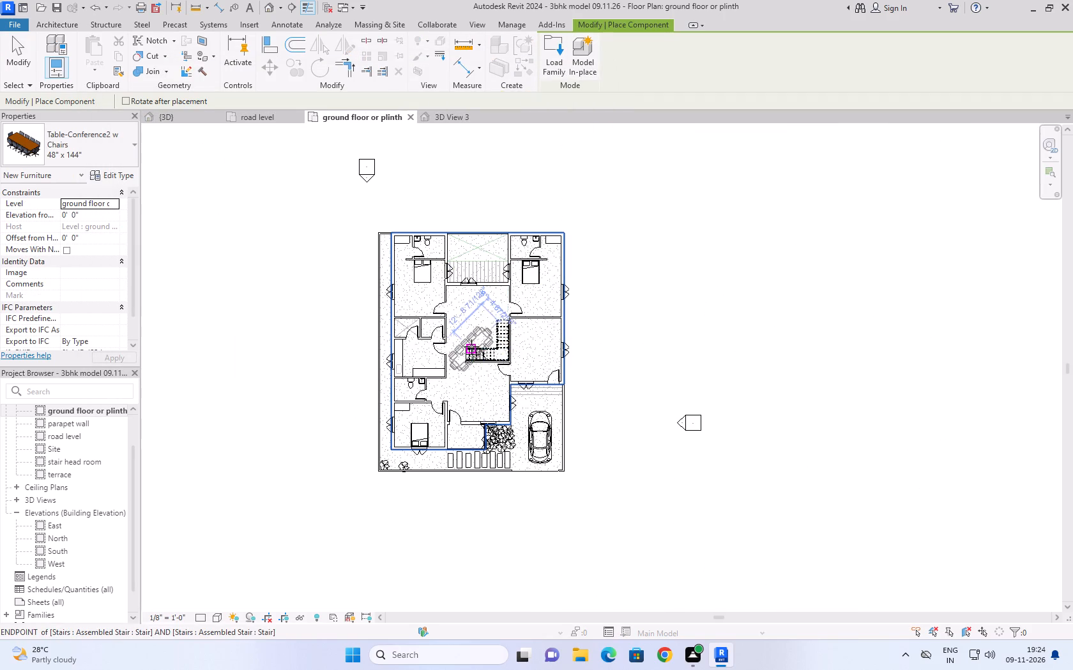
pyautogui.scroll(10, 471, 346)
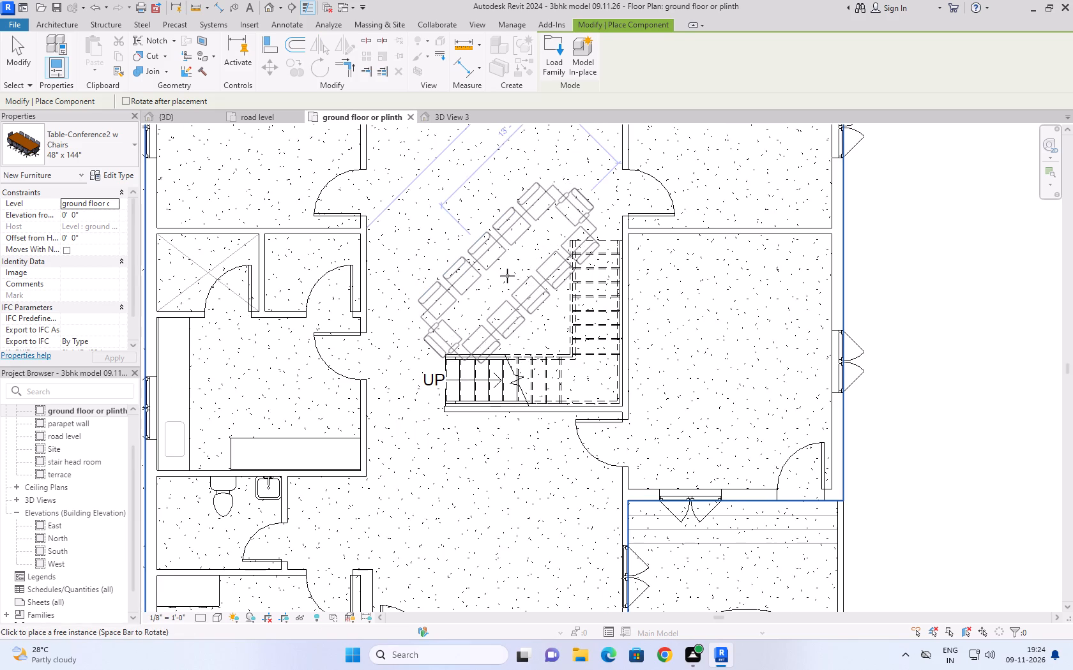
pyautogui.press('space')
pyautogui.scroll(1, 503, 249)
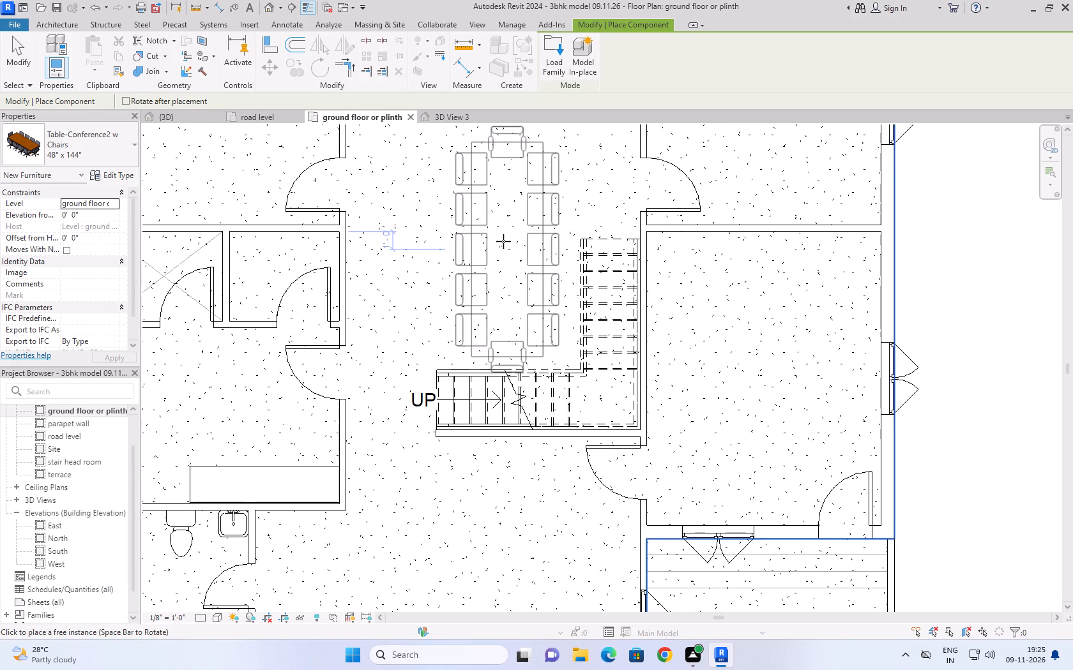
pyautogui.click(503, 241)
pyautogui.scroll(-4, 503, 241)
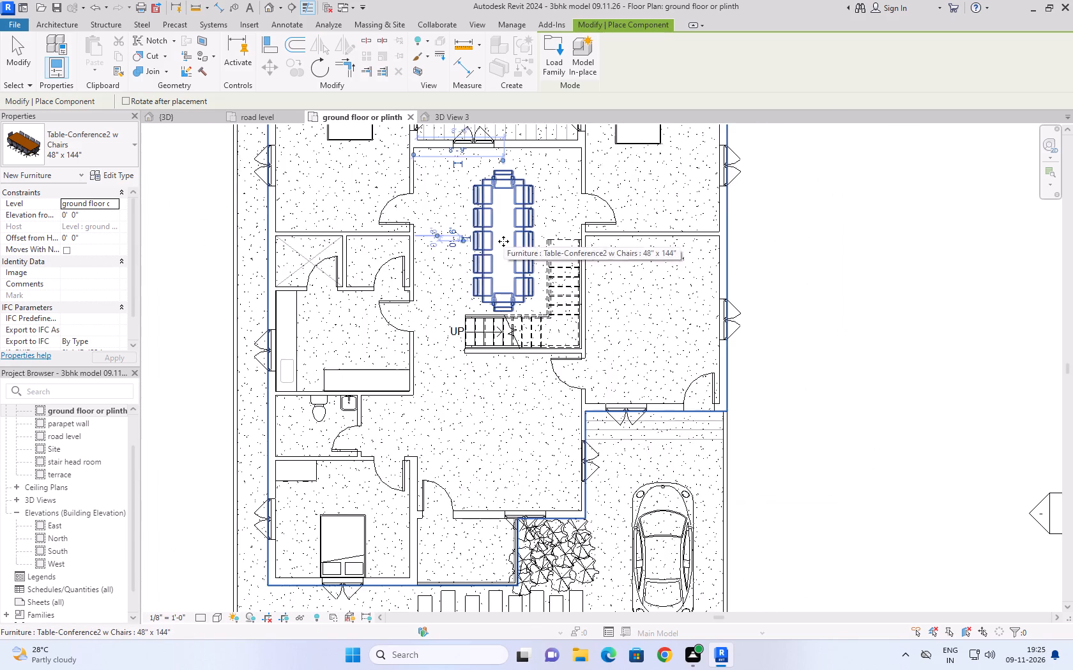
pyautogui.scroll(-3, 503, 241)
pyautogui.moveTo(503, 241); pyautogui.dragTo(509, 338, button='middle')
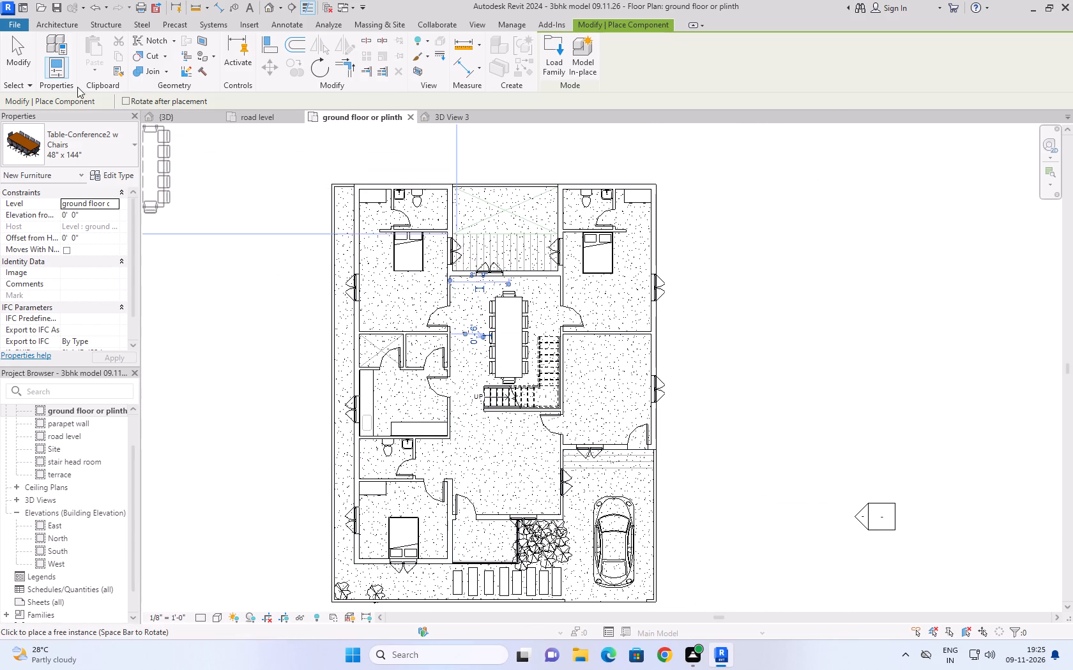
pyautogui.click(28, 58)
# Set the number of chairs to 8 in the dining table's type properties.
pyautogui.click(524, 334)
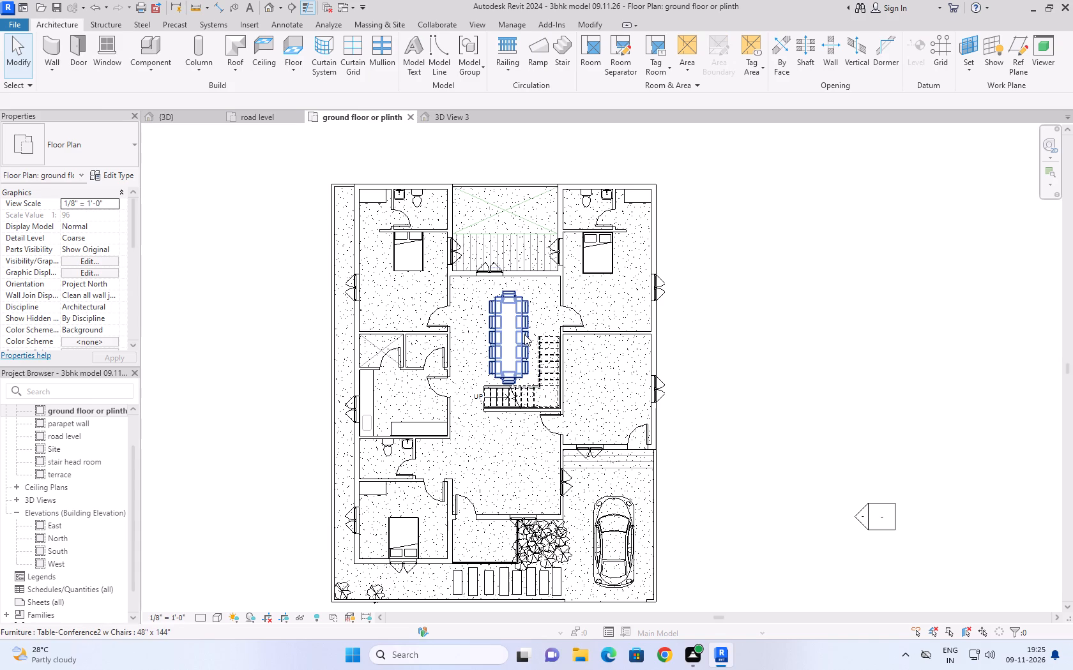
pyautogui.click(118, 177)
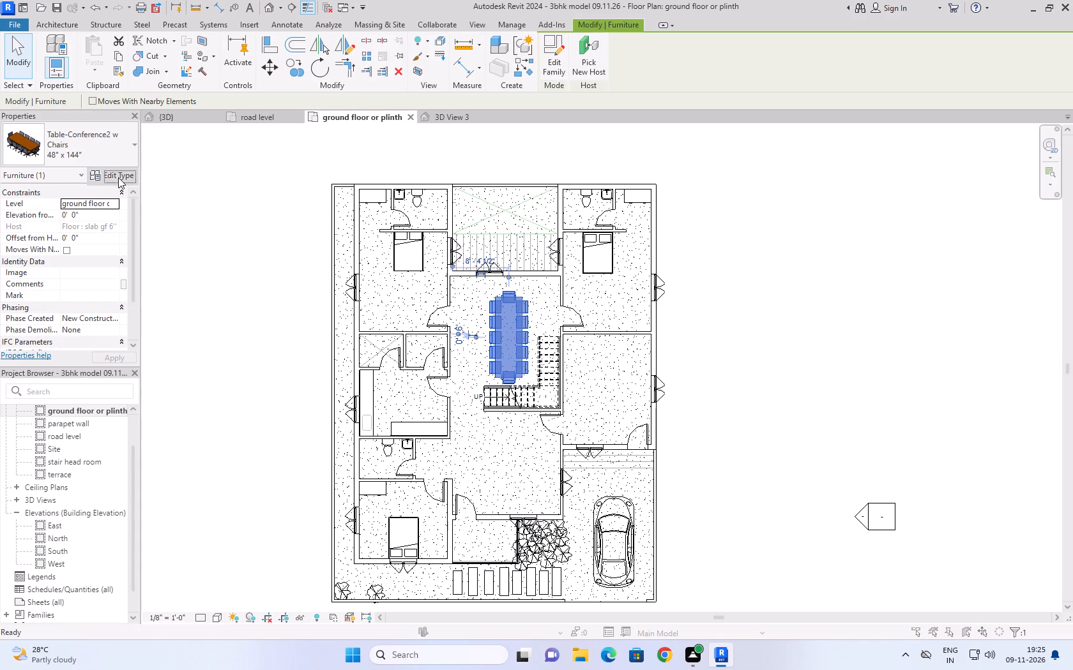
pyautogui.click(263, 258)
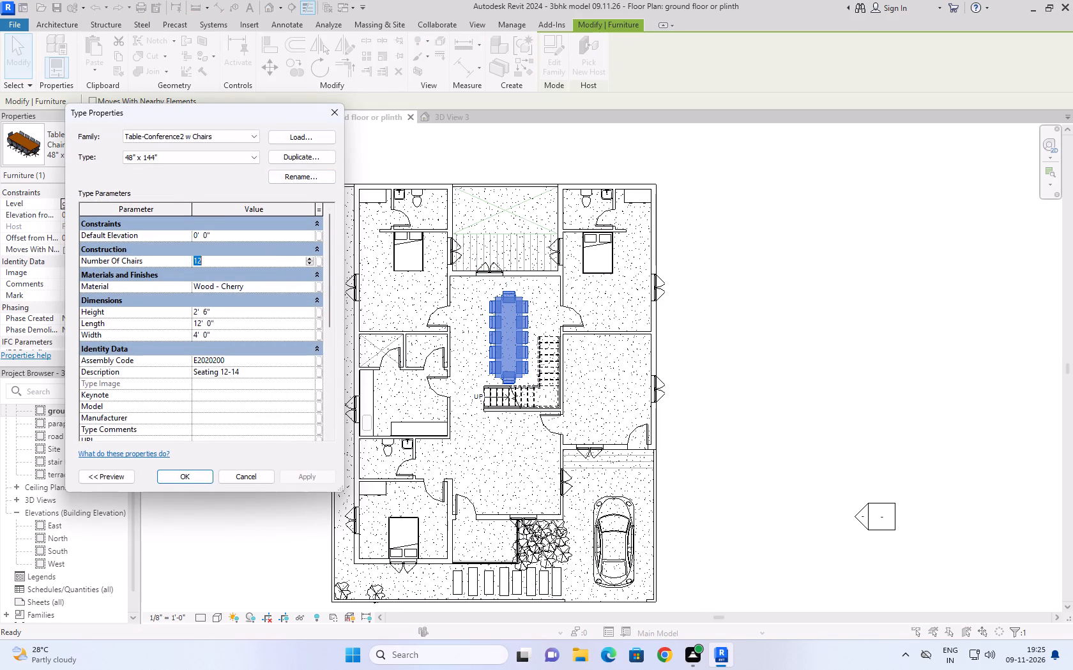
pyautogui.press('8')
pyautogui.click(298, 476)
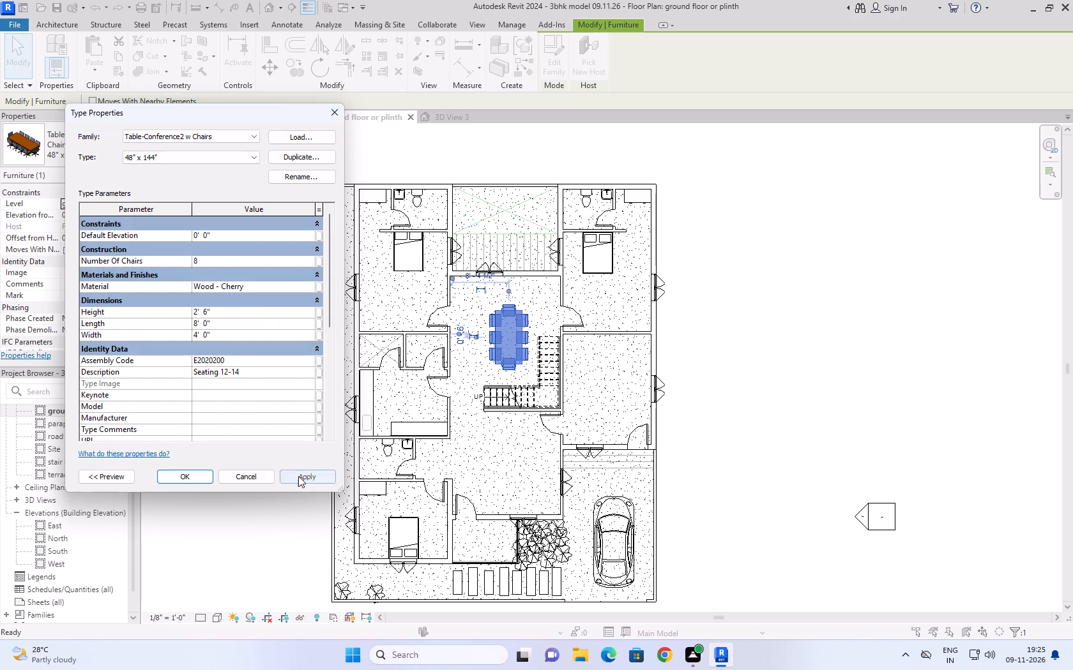
pyautogui.click(196, 479)
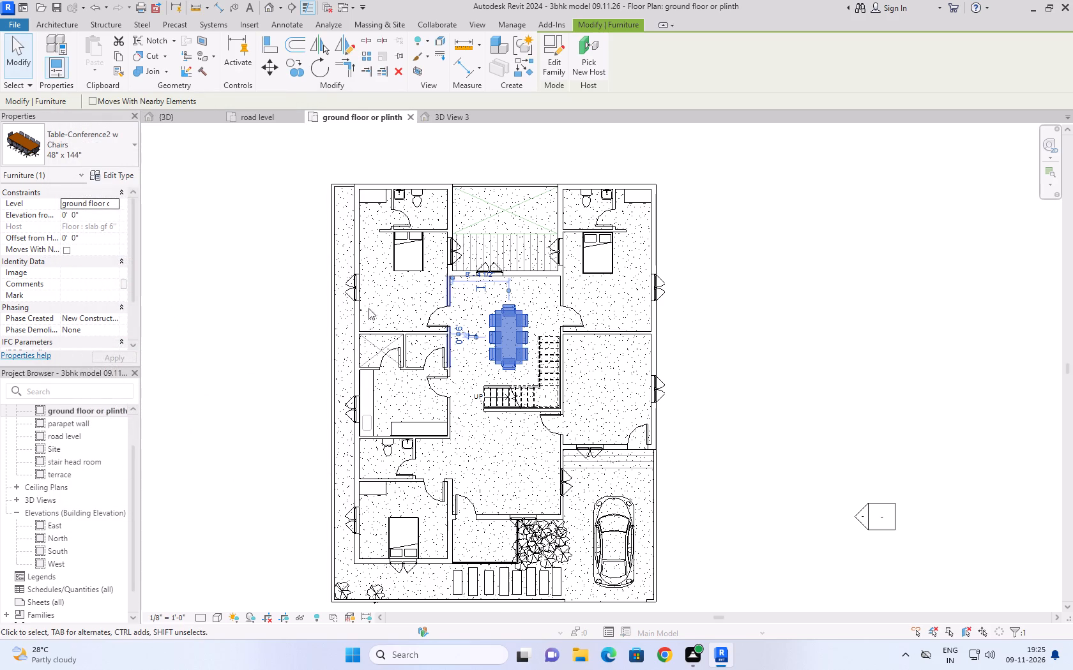
# Compare the furnished floor plans with the reference plan and examine the rooms beneath the terrace slab in the 3D view.
pyautogui.click(255, 115)
pyautogui.scroll(-7, 457, 409)
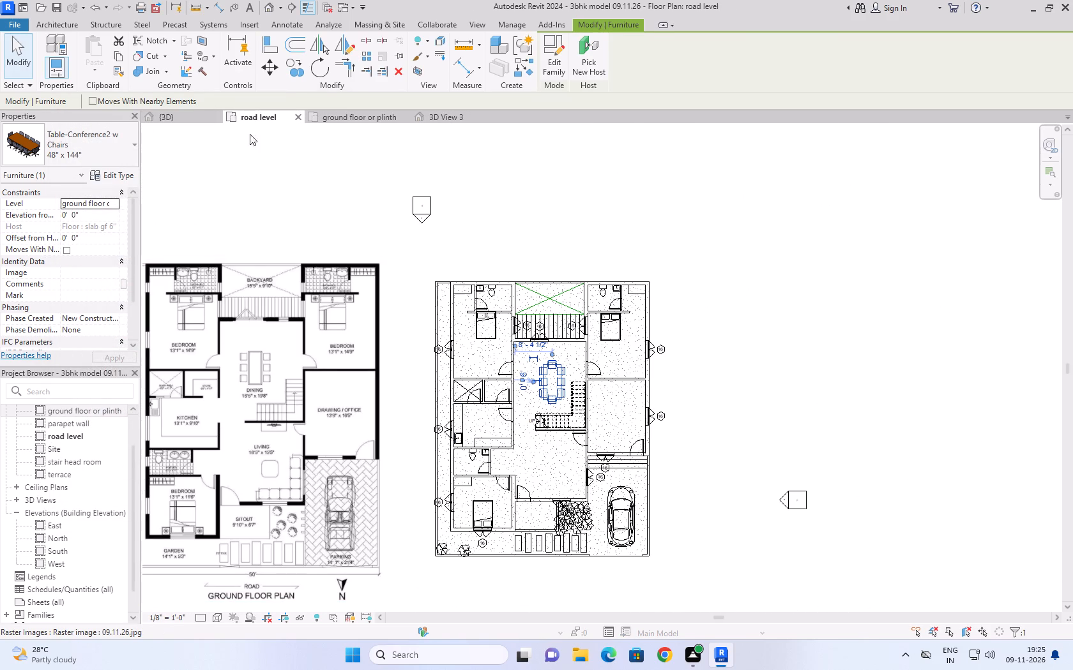
pyautogui.click(347, 116)
pyautogui.click(252, 254)
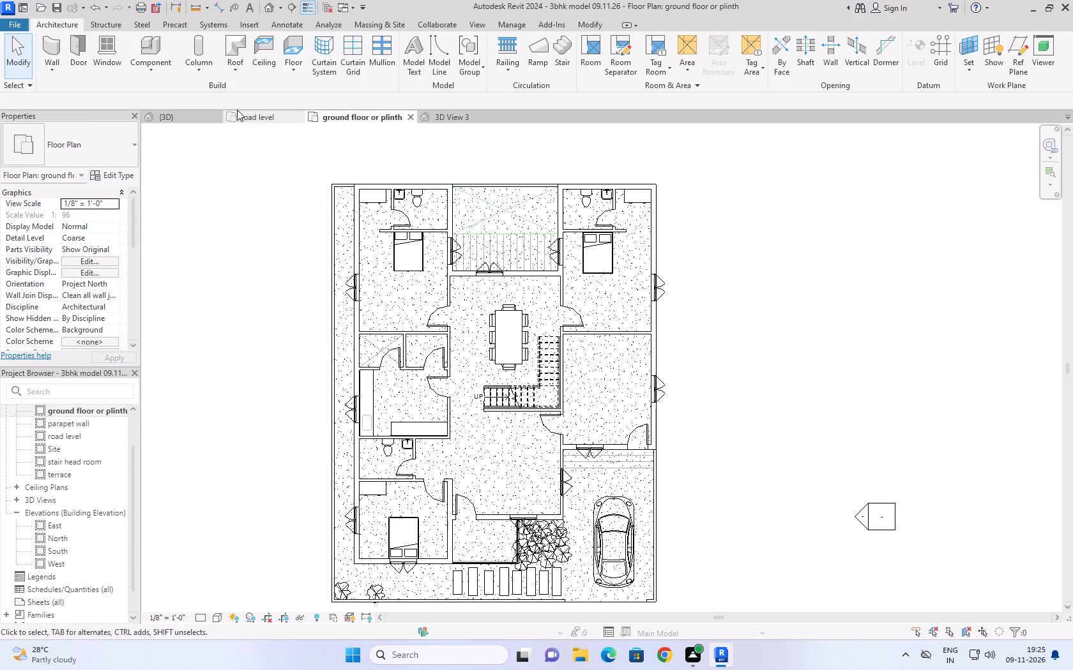
pyautogui.click(194, 119)
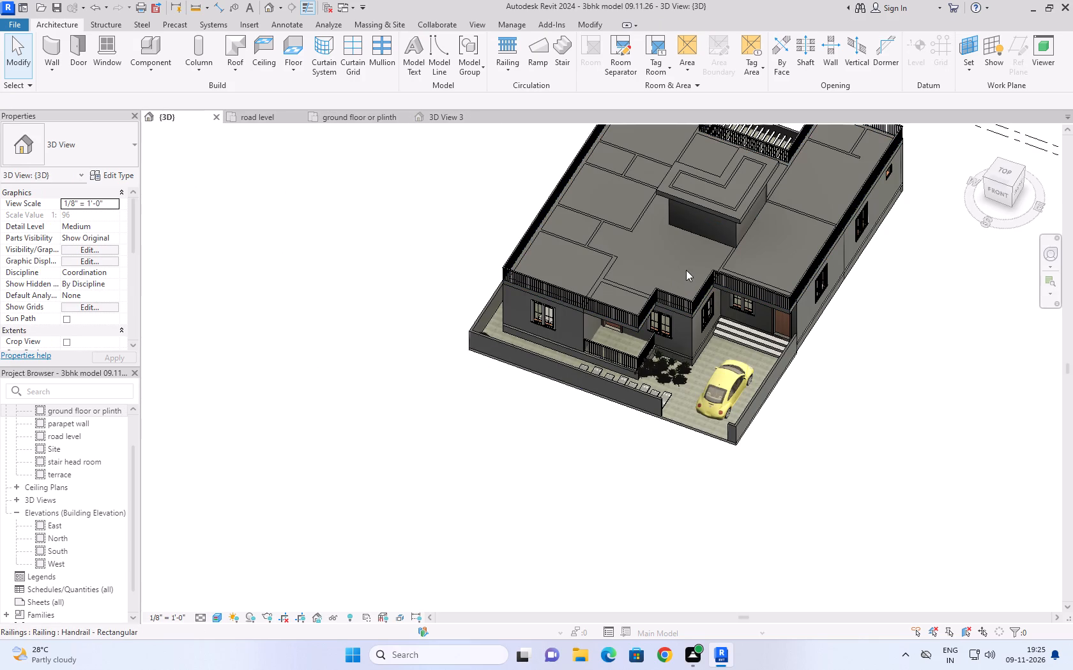
pyautogui.click(690, 315)
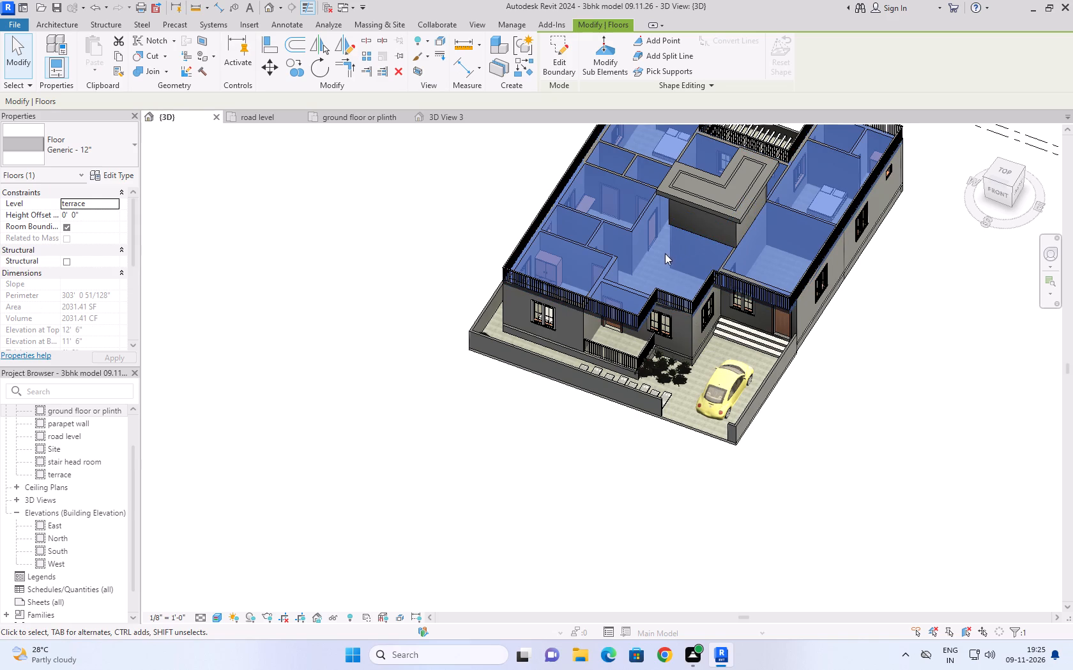
pyautogui.keyDown('shift'); pyautogui.moveTo(666, 251); pyautogui.dragTo(241, 345, button='middle'); pyautogui.keyUp('shift')
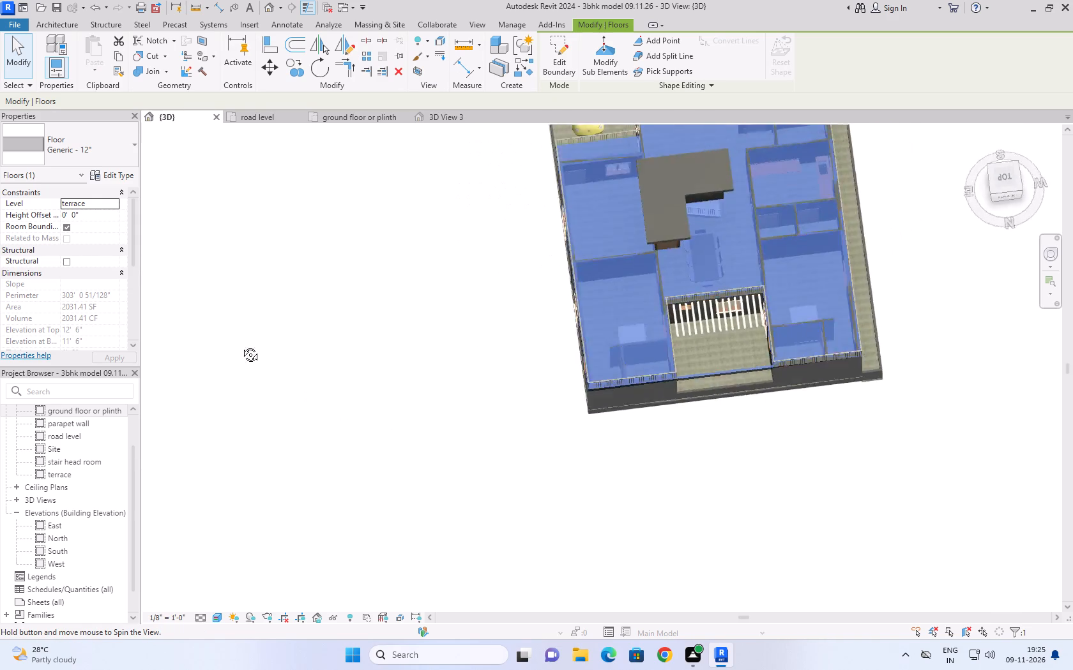
pyautogui.keyDown('shift'); pyautogui.moveTo(241, 345); pyautogui.dragTo(44, 331, button='middle'); pyautogui.keyUp('shift')
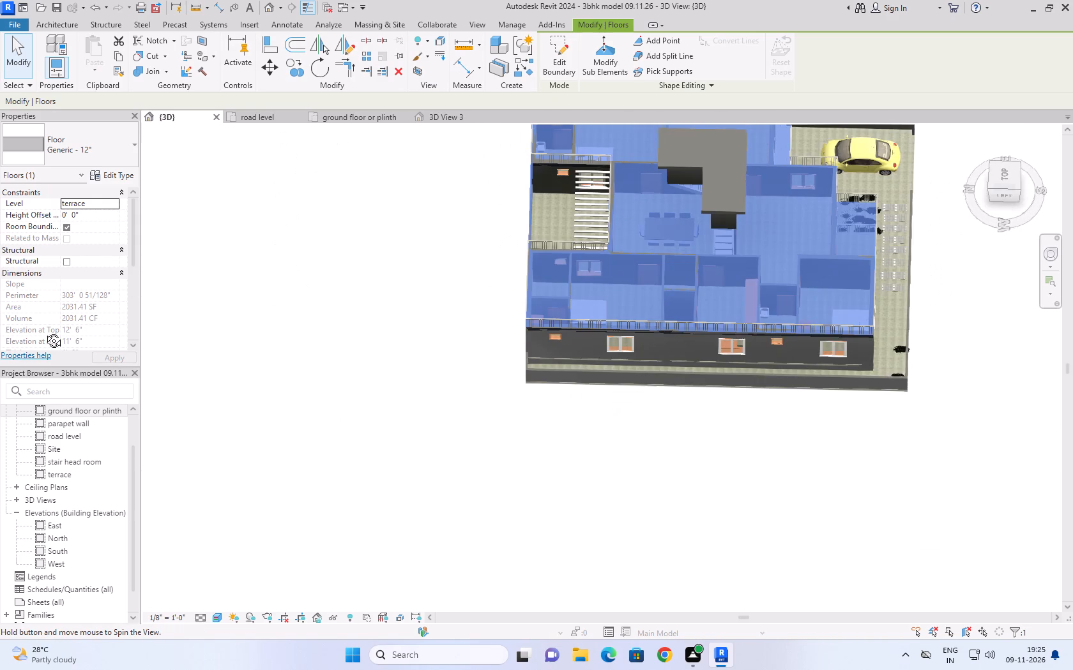
pyautogui.keyDown('shift'); pyautogui.moveTo(44, 331); pyautogui.dragTo(785, 329, button='middle'); pyautogui.keyUp('shift')
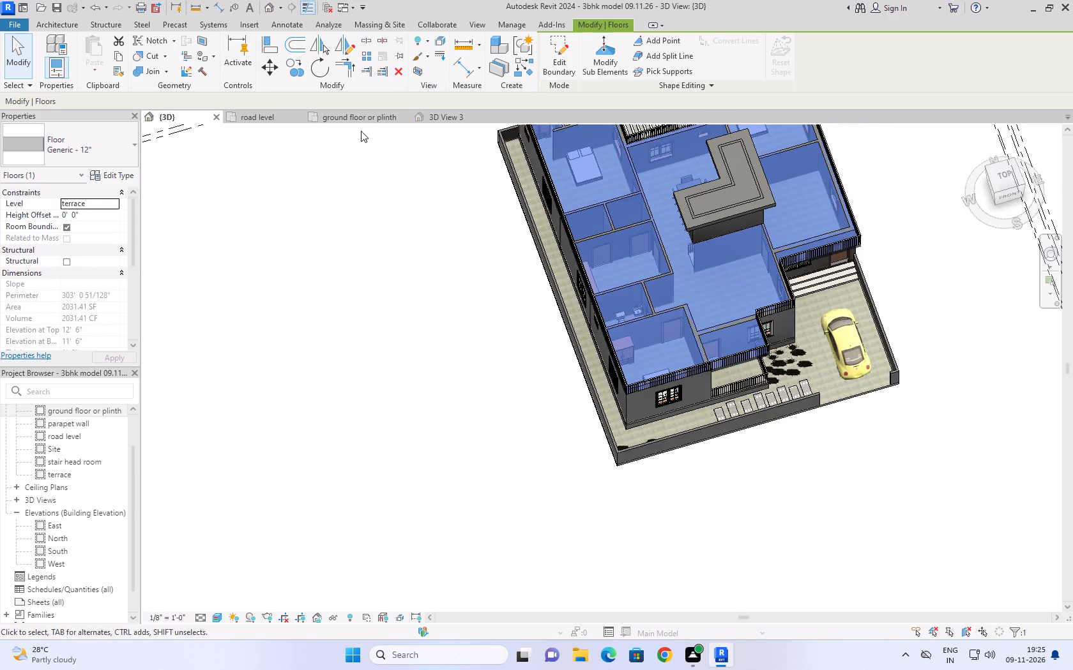
pyautogui.click(361, 121)
pyautogui.scroll(-3, 690, 339)
pyautogui.scroll(2, 636, 534)
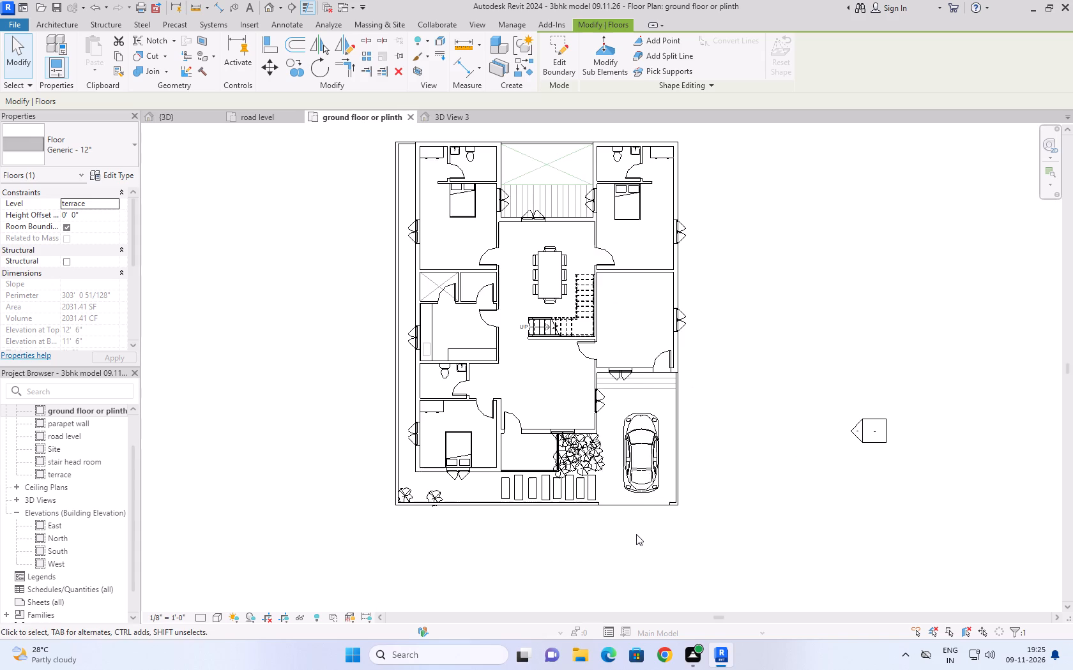
pyautogui.click(265, 119)
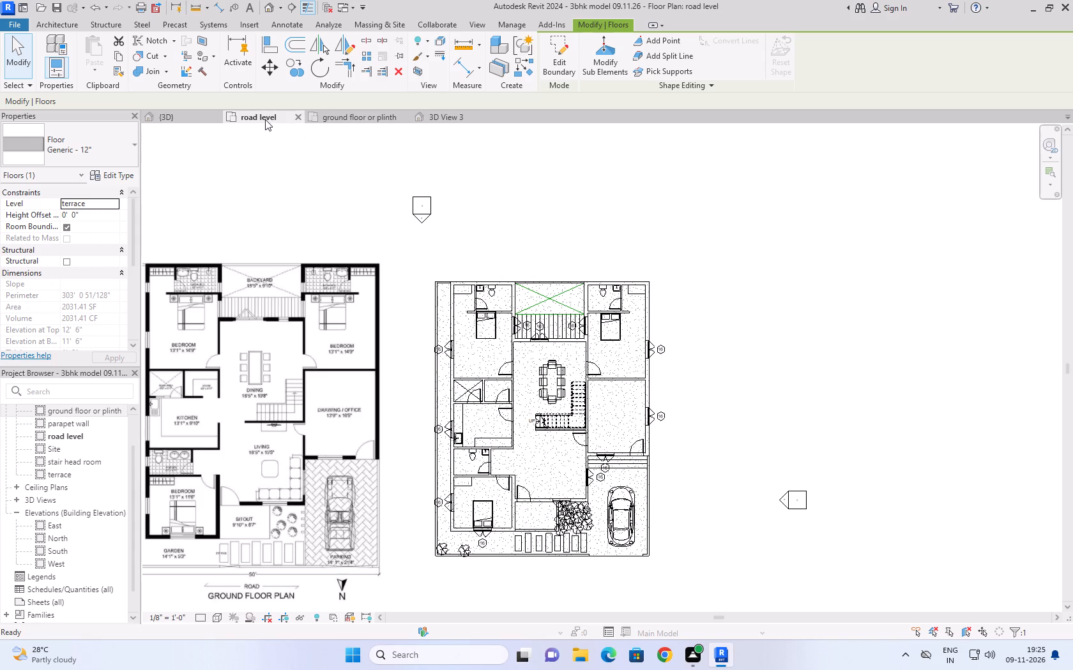
pyautogui.click(185, 110)
pyautogui.click(182, 116)
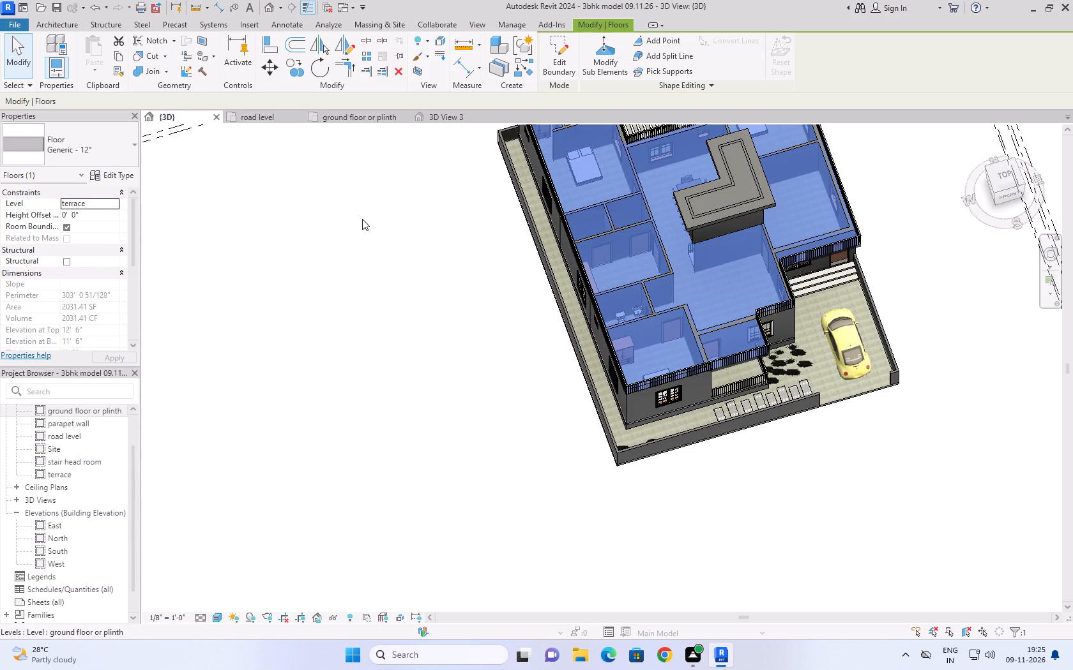
pyautogui.click(351, 113)
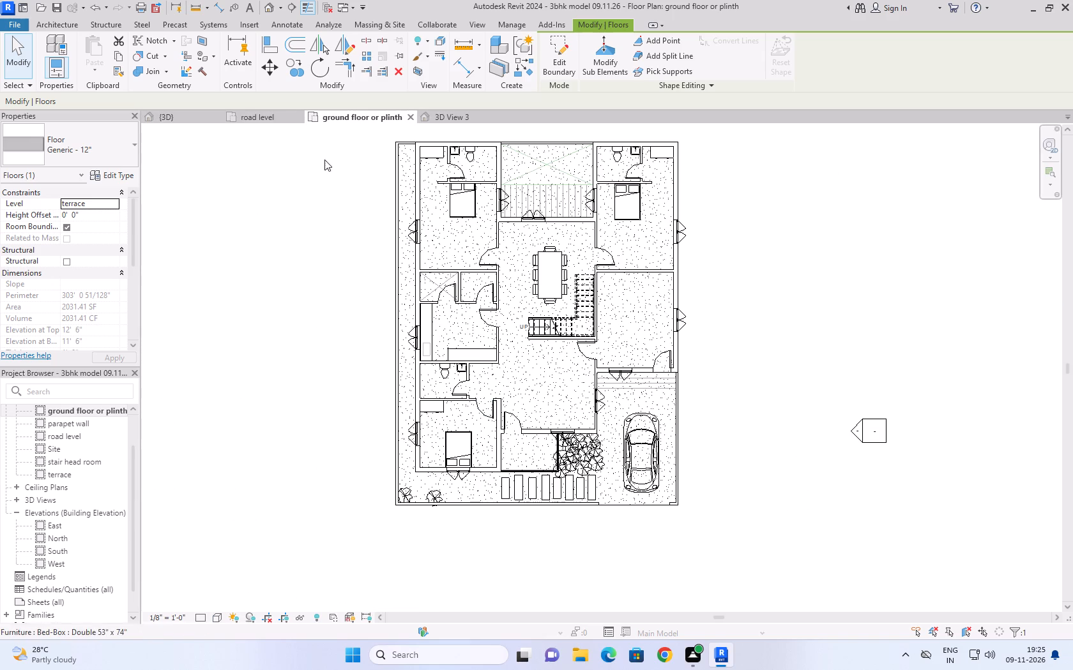
pyautogui.click(197, 115)
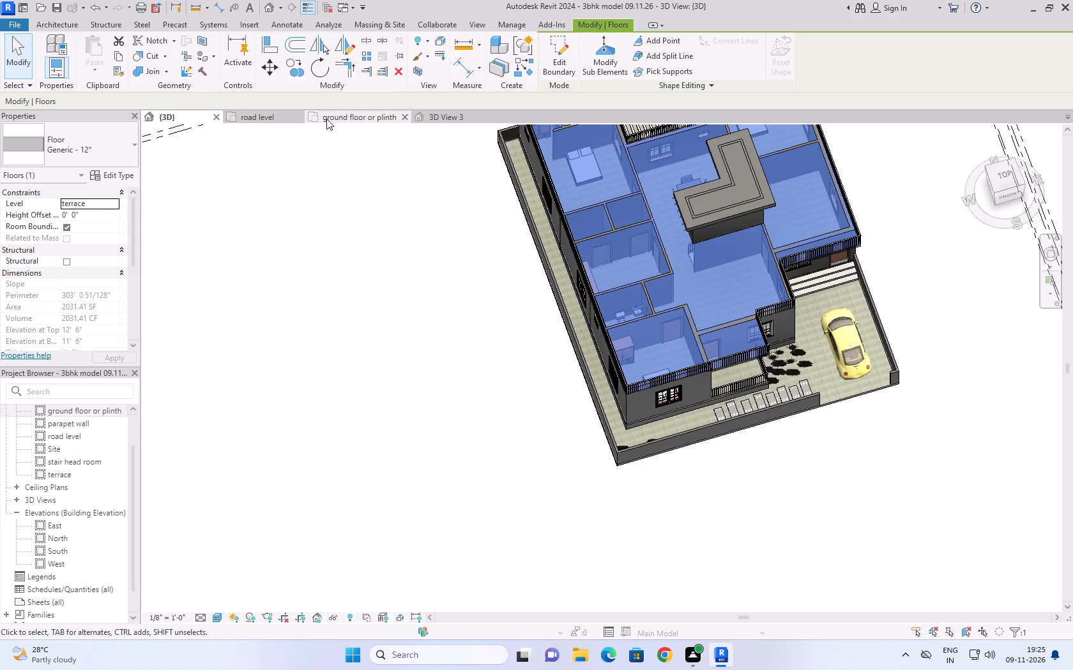
pyautogui.click(327, 119)
pyautogui.scroll(-3, 365, 246)
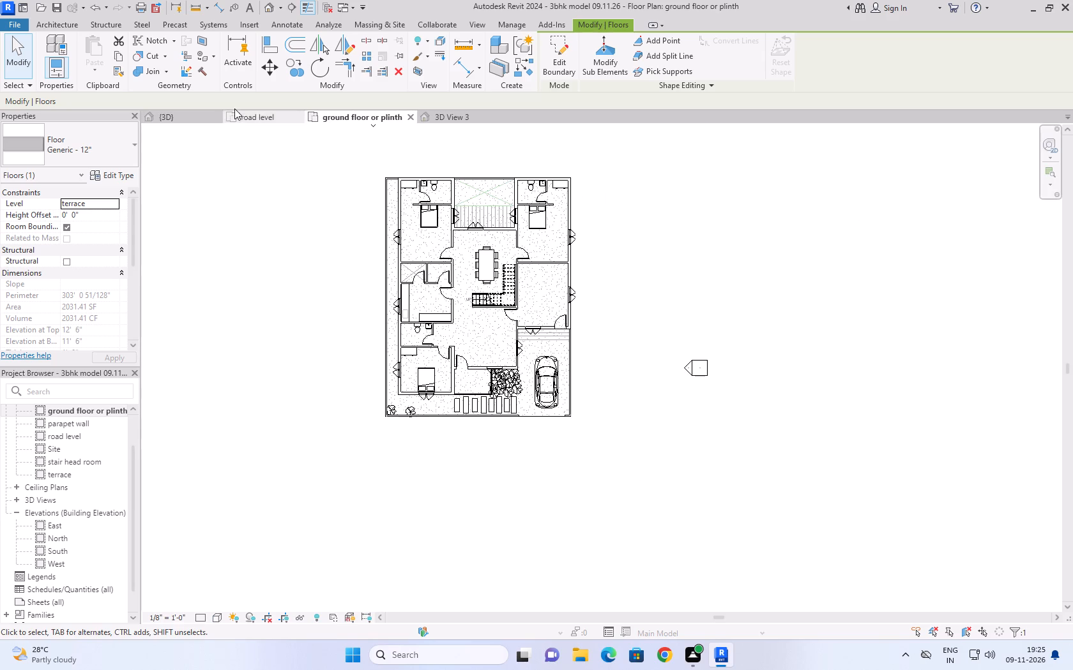
pyautogui.click(271, 115)
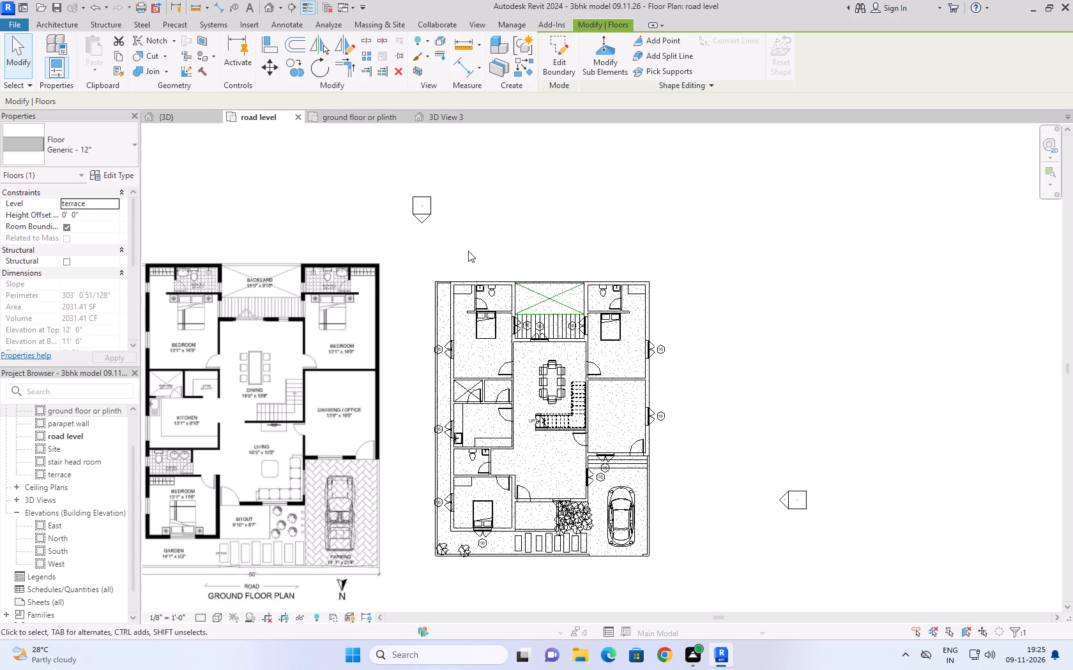
pyautogui.scroll(-3, 505, 220)
pyautogui.scroll(1, 371, 422)
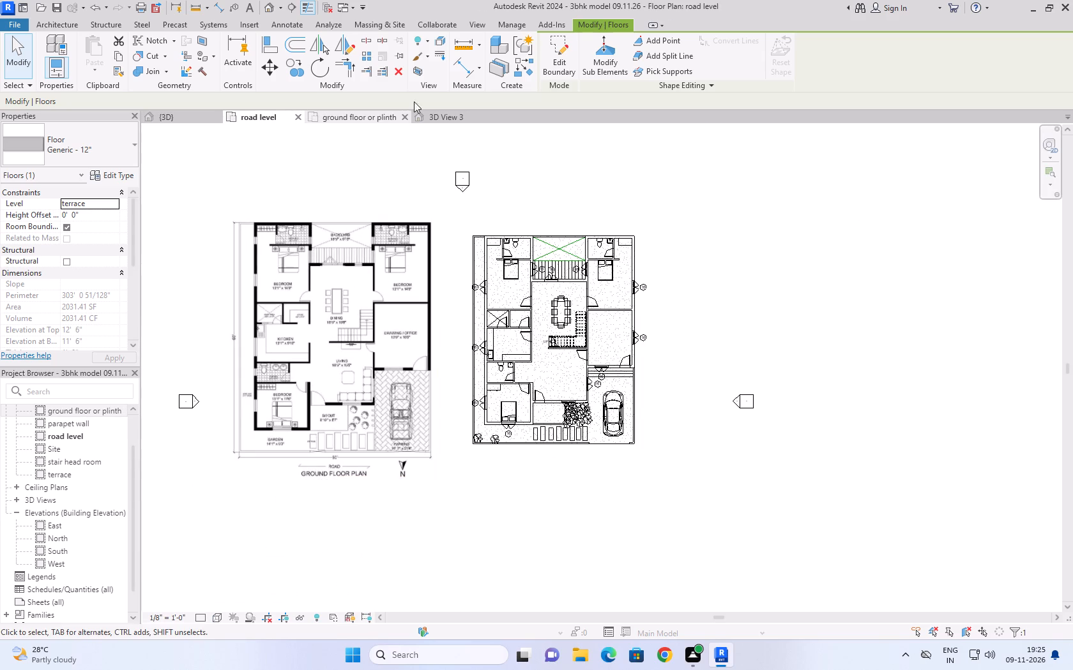
pyautogui.click(14, 54)
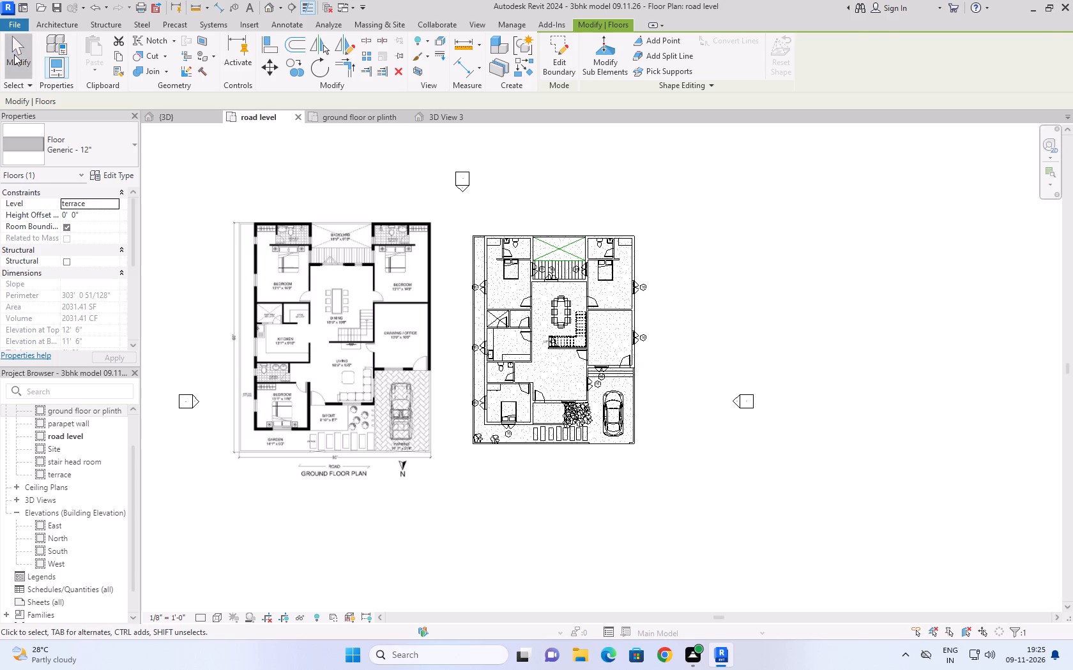
# Load the Couch-Viper furniture family from the Seating library folder for component placement.
pyautogui.click(56, 19)
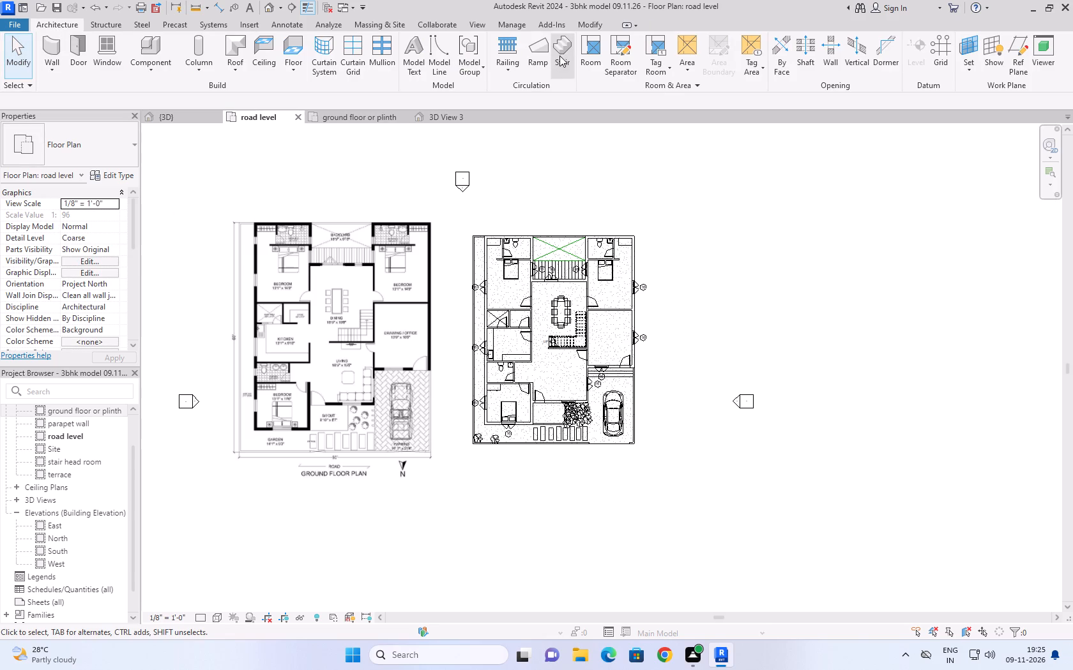
pyautogui.click(141, 74)
pyautogui.click(165, 99)
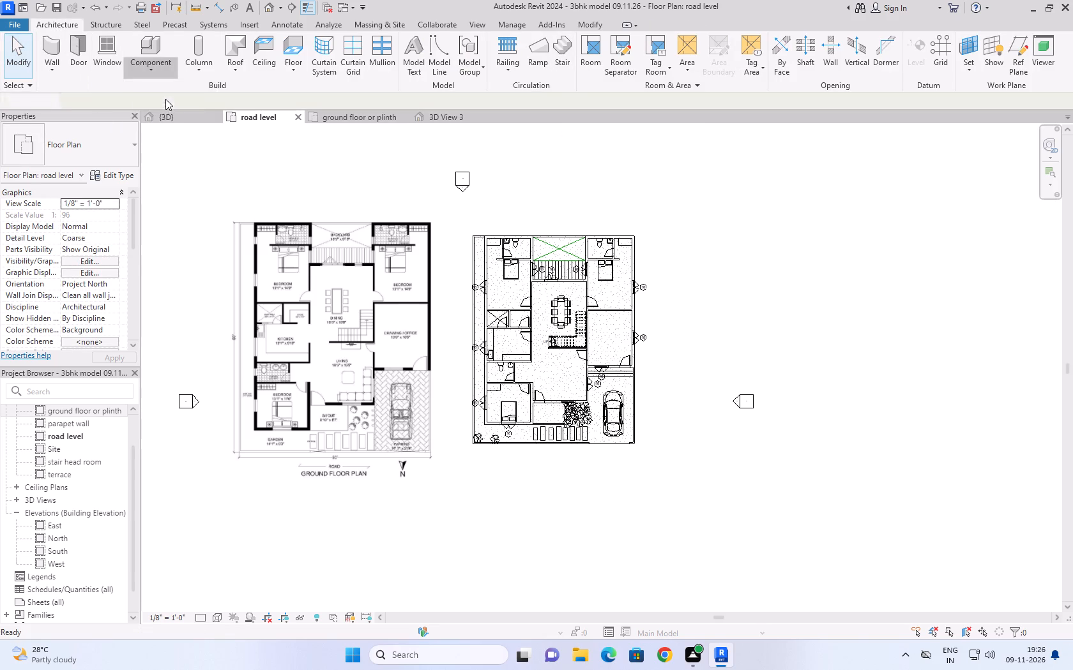
pyautogui.click(555, 55)
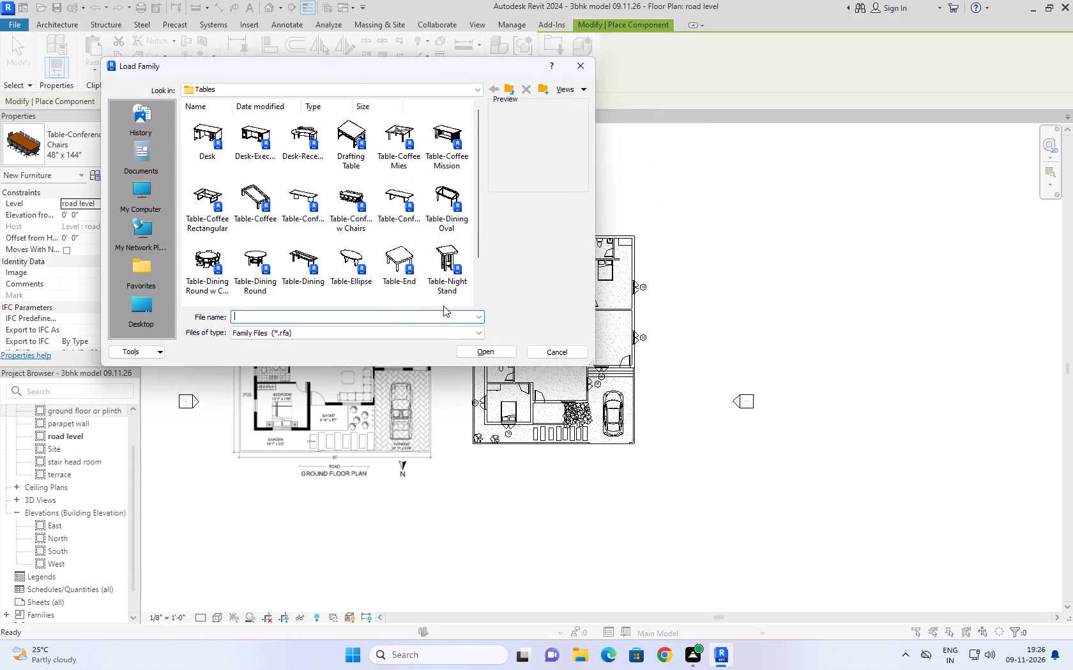
pyautogui.click(515, 86)
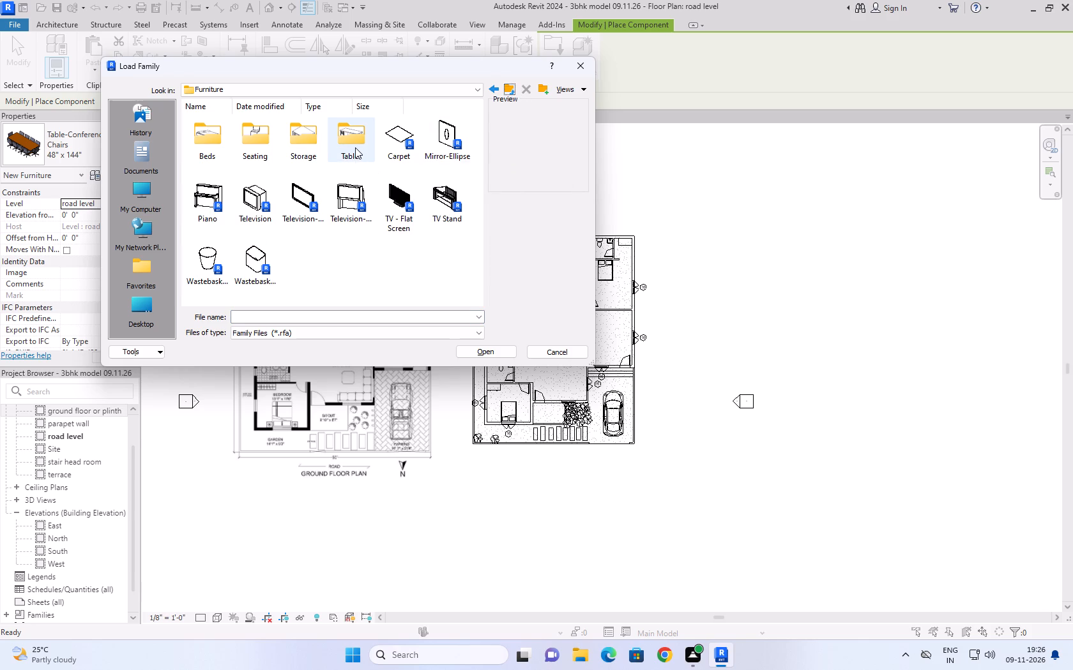
pyautogui.doubleClick(258, 156)
pyautogui.scroll(-1, 360, 211)
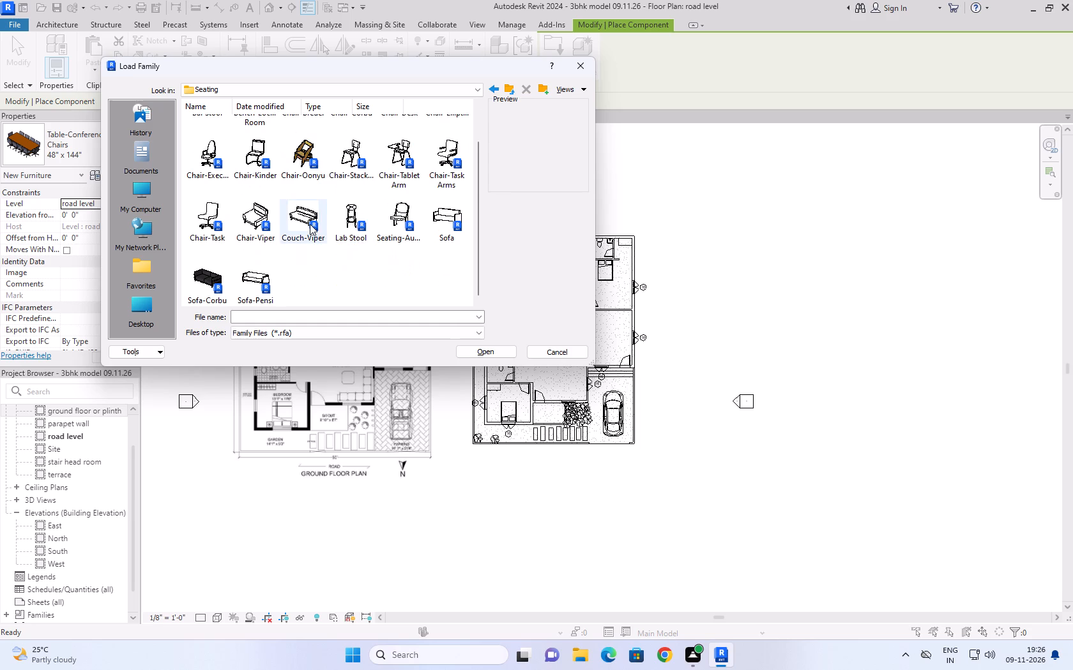
pyautogui.click(310, 224)
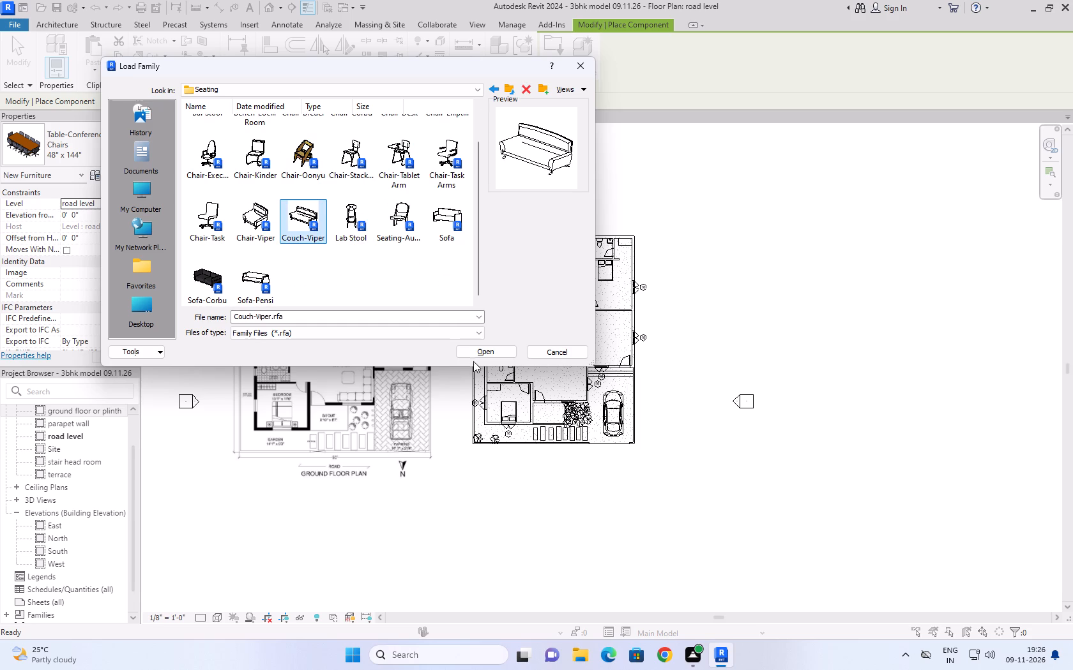
pyautogui.click(473, 361)
pyautogui.click(473, 353)
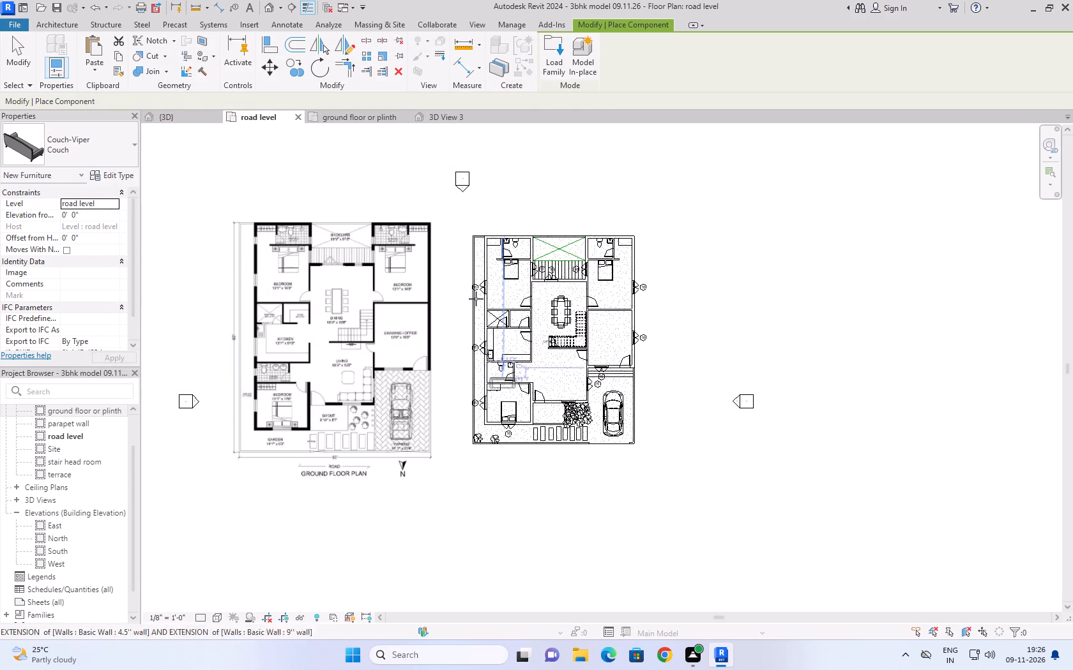
# Place a Couch-Viper in the ground floor plan's living room, rotated with its back against the window wall facing the parking.
pyautogui.click(354, 114)
pyautogui.scroll(2, 505, 388)
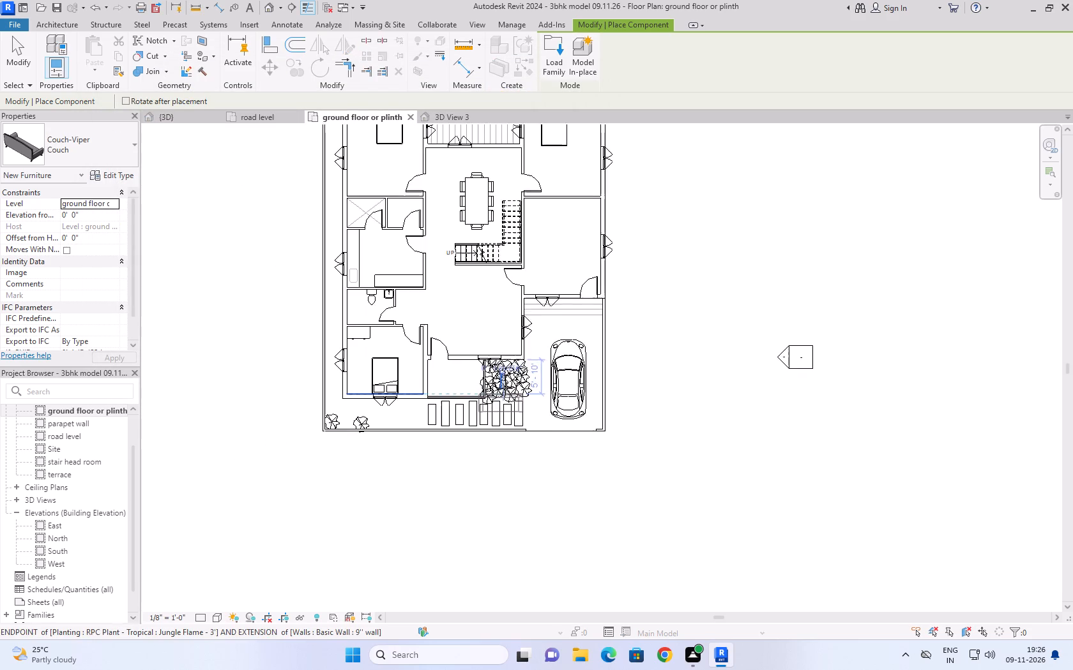
pyautogui.scroll(6, 505, 388)
pyautogui.press('space')
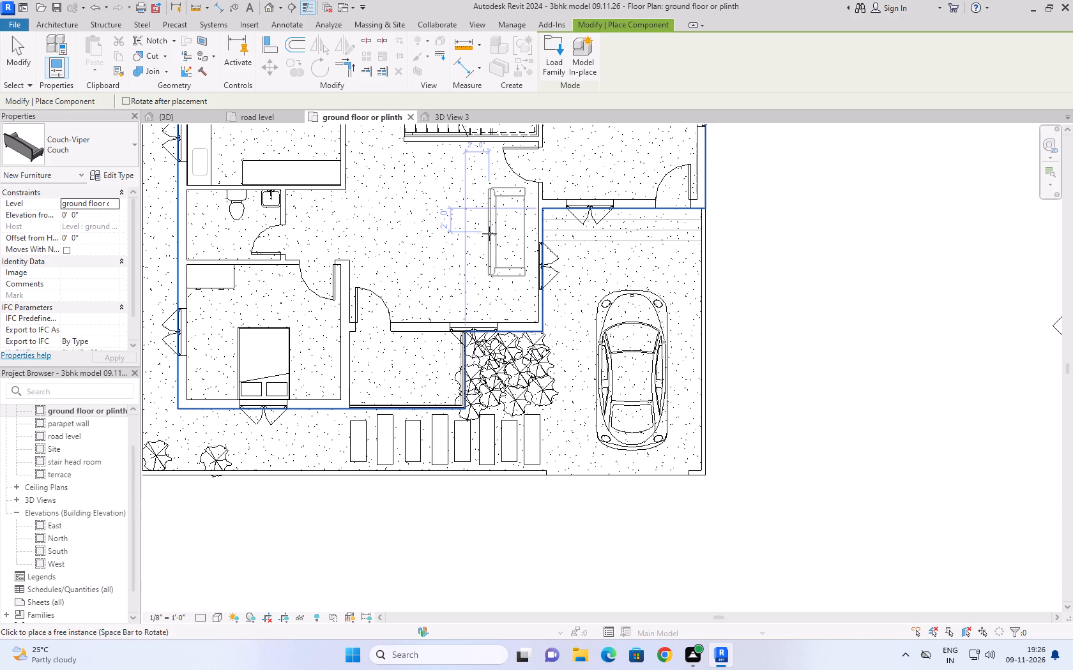
pyautogui.press('space')
pyautogui.press('space')
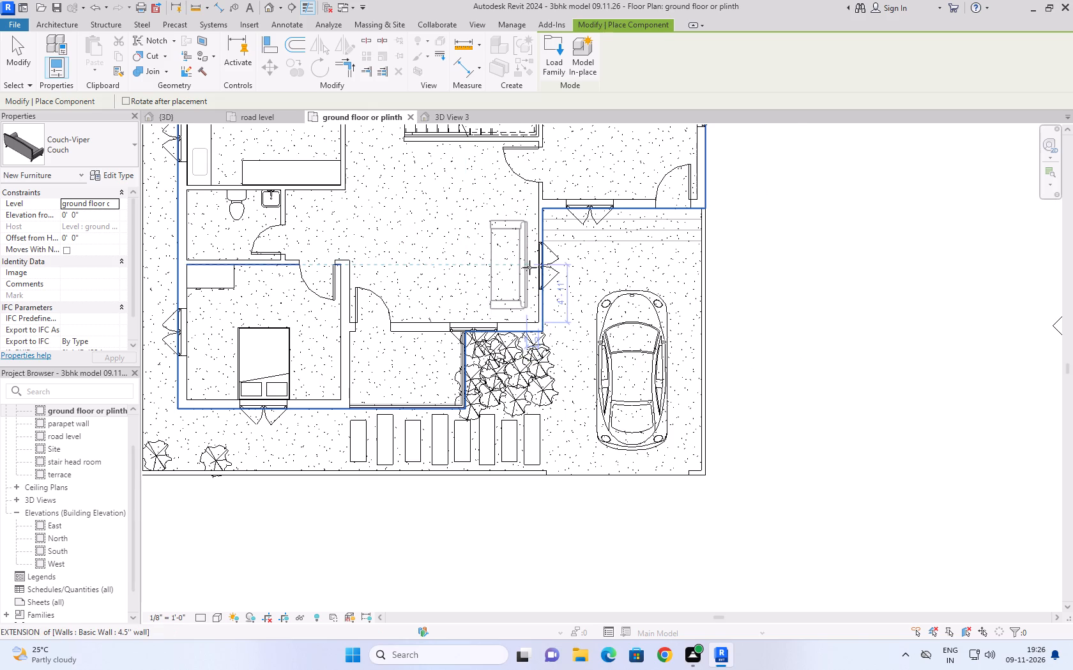
pyautogui.scroll(3, 529, 267)
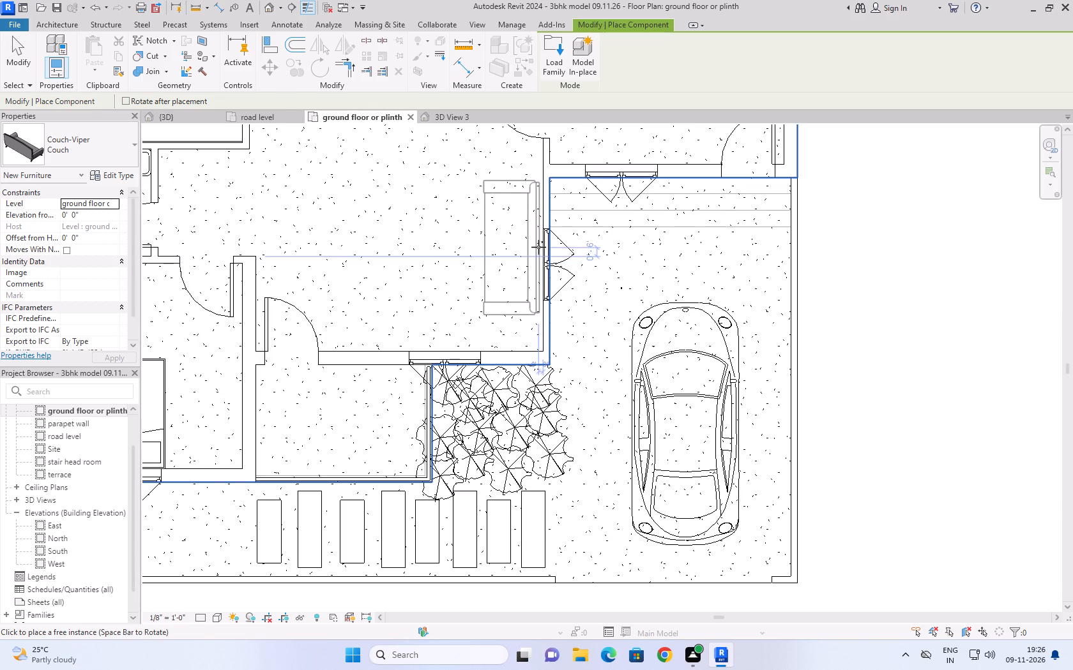
pyautogui.click(540, 245)
# Place a second Couch-Viper, rotated with its back against the living room's front wall between the entrance door and the first couch.
pyautogui.press('space')
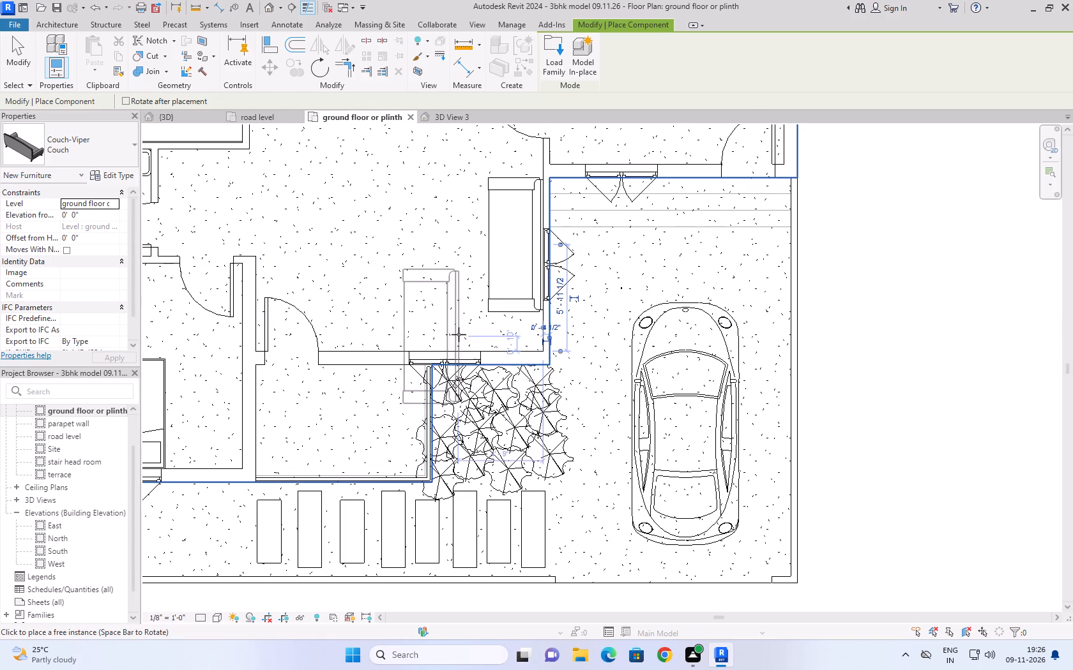
pyautogui.press('space')
pyautogui.press('space')
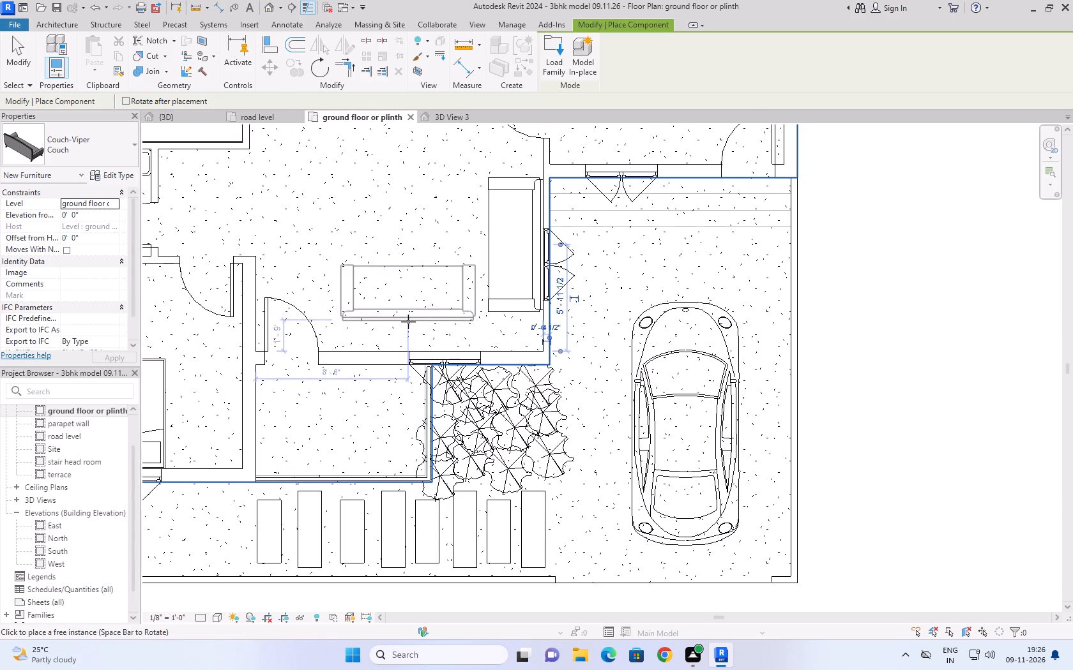
pyautogui.click(409, 346)
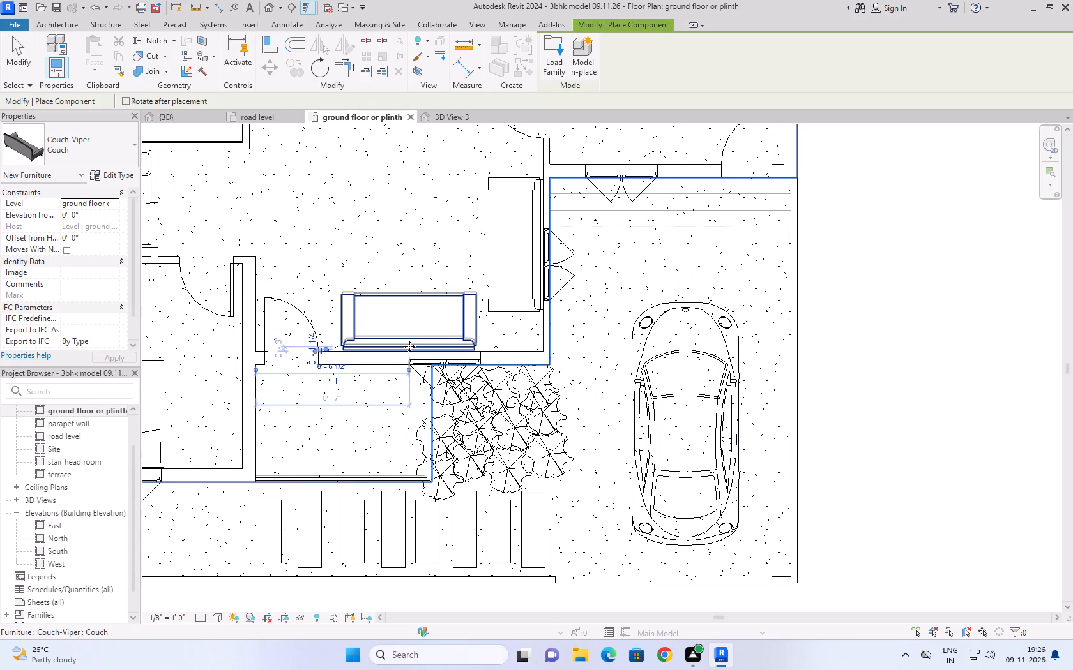
pyautogui.scroll(-8, 409, 264)
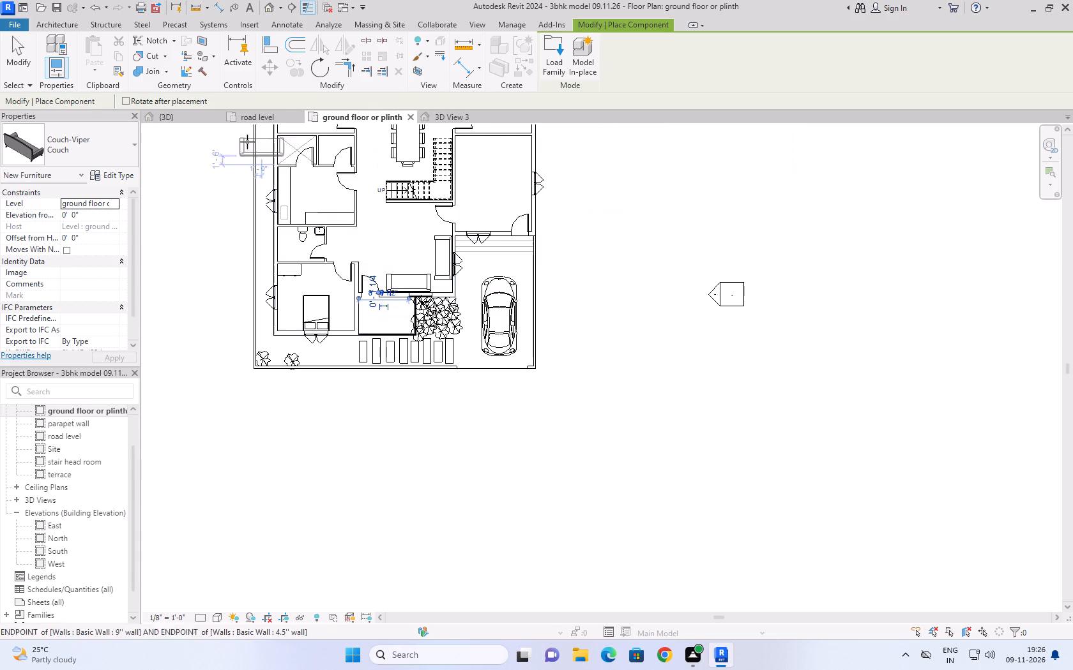
pyautogui.click(22, 46)
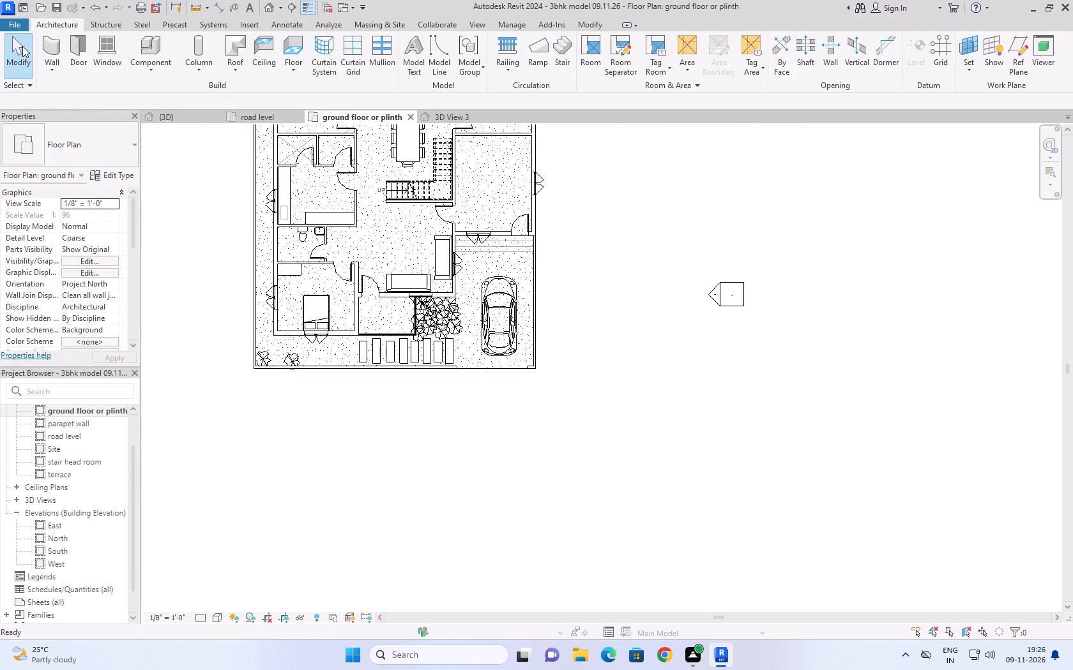
# Load the Table-Dining Round family and place the 36" diameter table in front of the two living room couches.
pyautogui.click(153, 68)
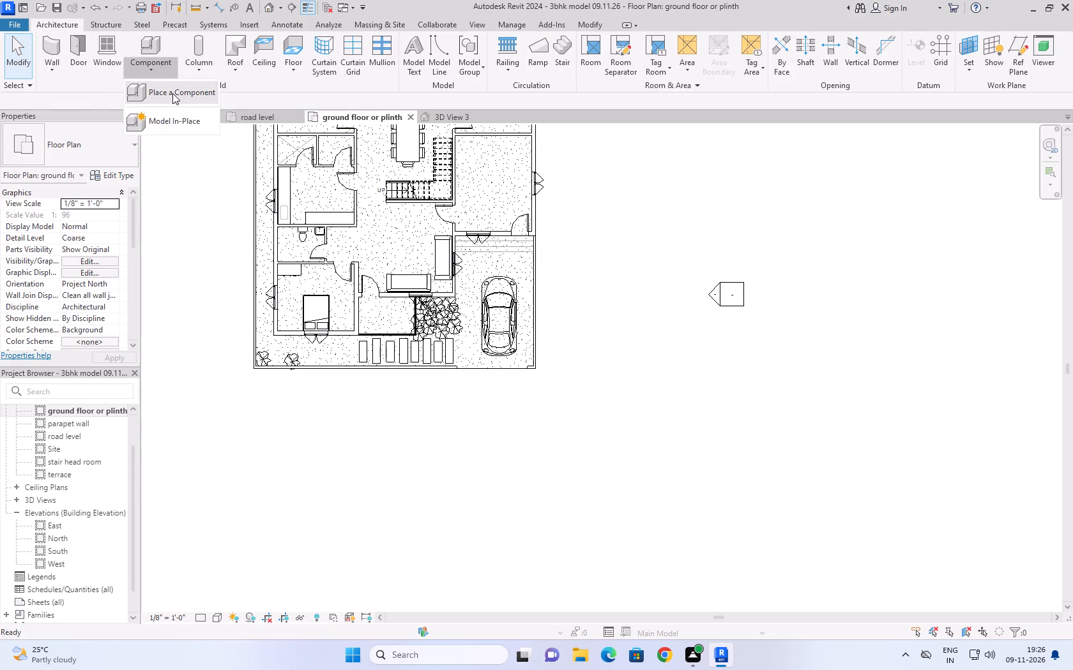
pyautogui.click(173, 93)
pyautogui.click(545, 63)
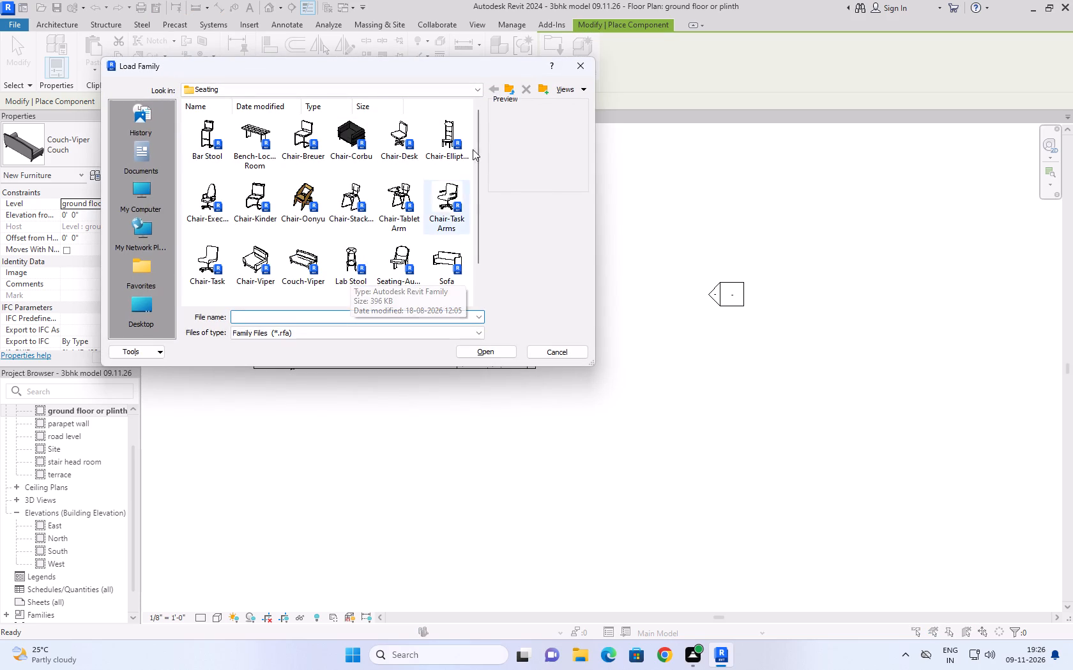
pyautogui.click(508, 87)
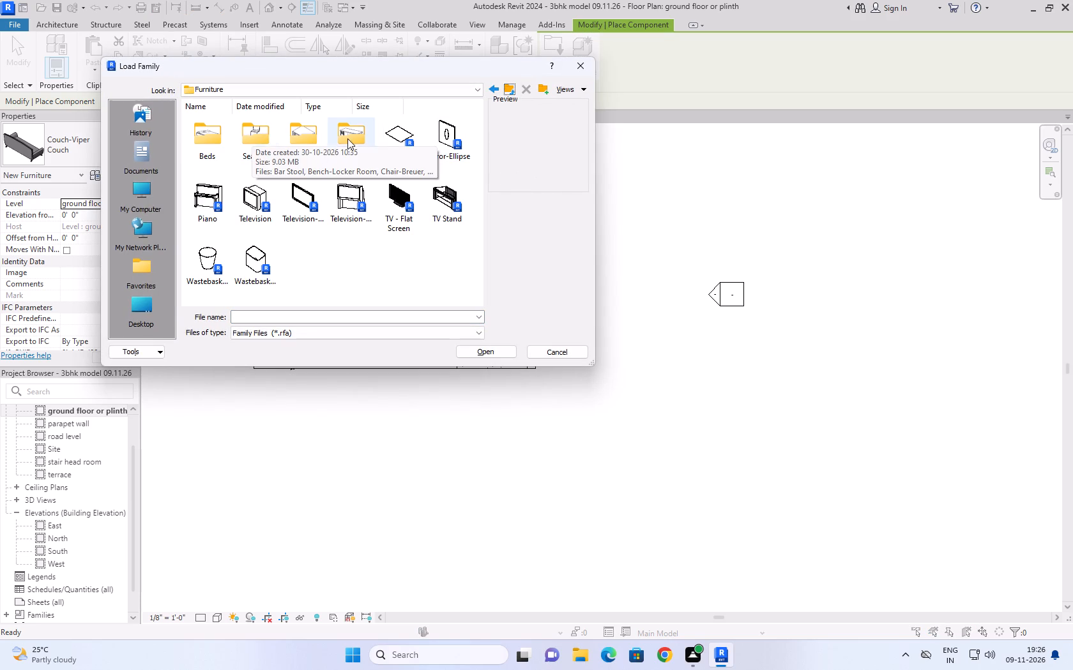
pyautogui.doubleClick(362, 152)
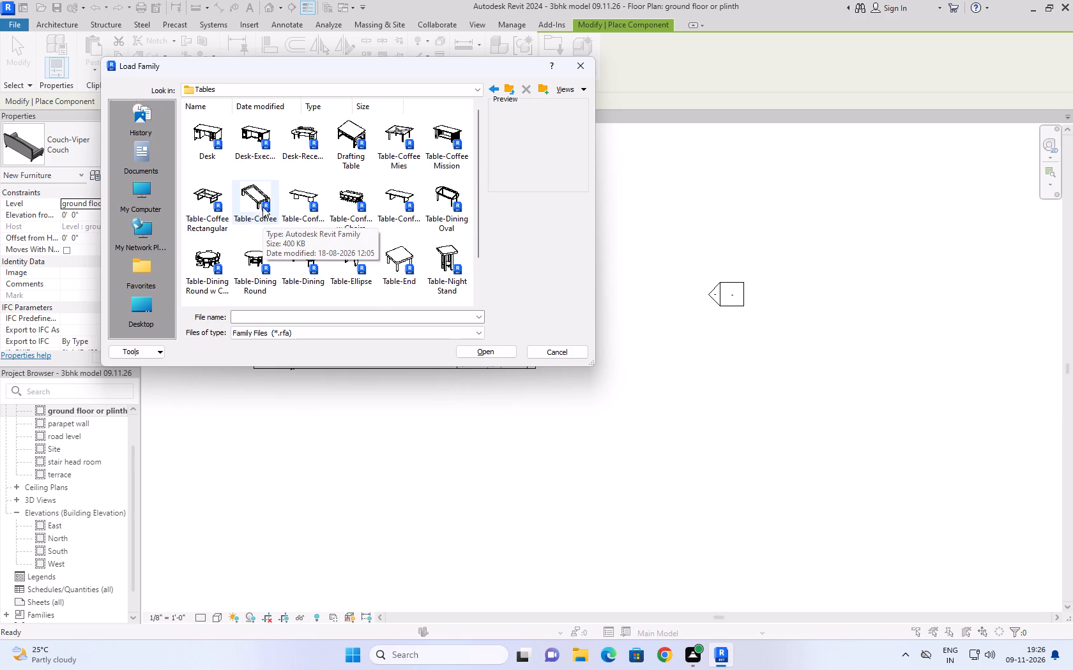
pyautogui.click(248, 242)
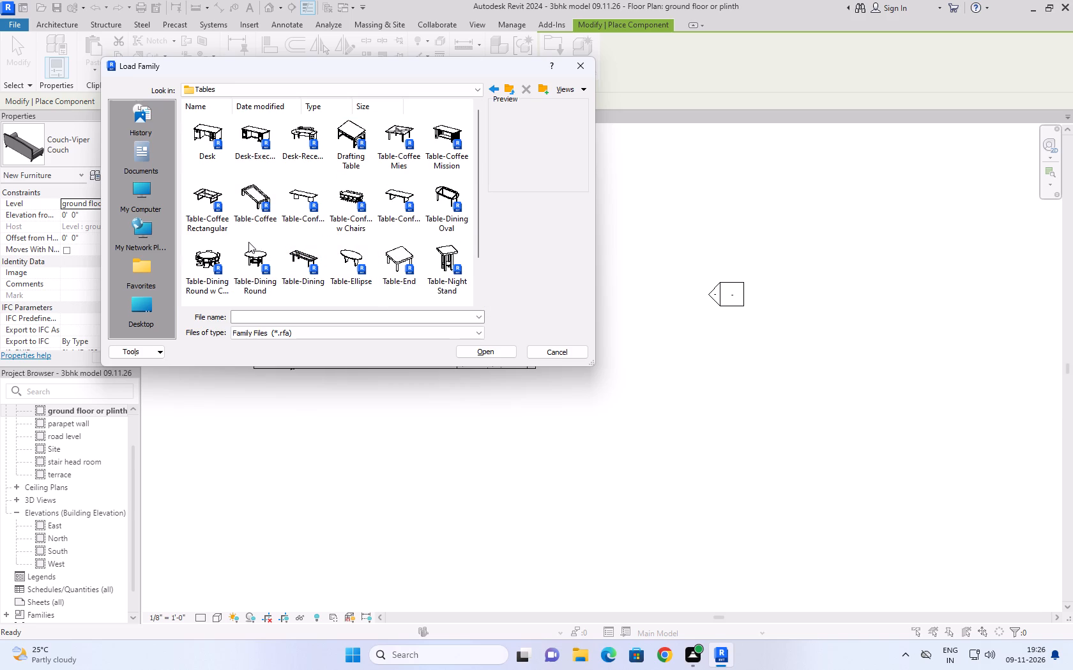
pyautogui.click(248, 251)
pyautogui.click(505, 349)
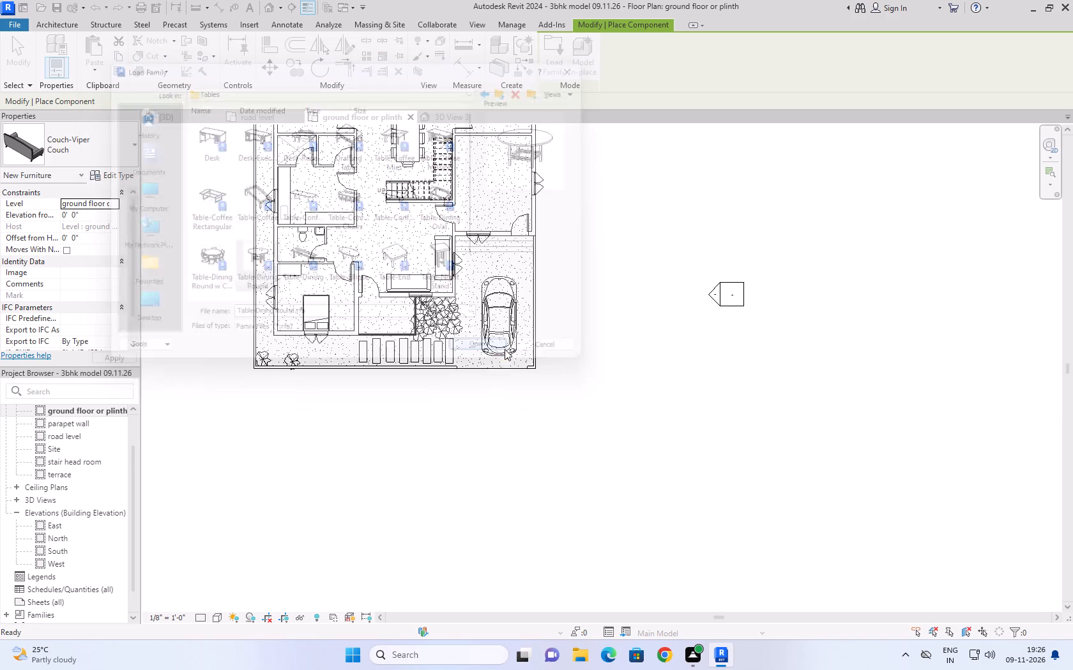
pyautogui.click(413, 256)
# Examine the furnished rooms beneath the terrace slab in the 3D view and compare the road level plan with the reference plan.
pyautogui.click(190, 118)
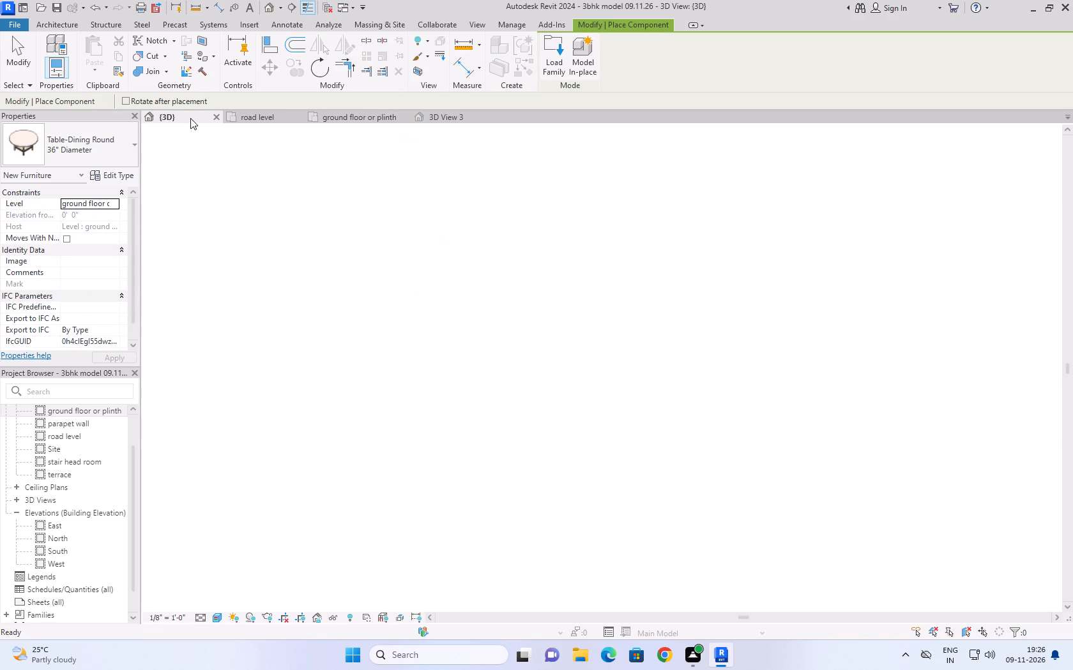
pyautogui.scroll(-4, 480, 290)
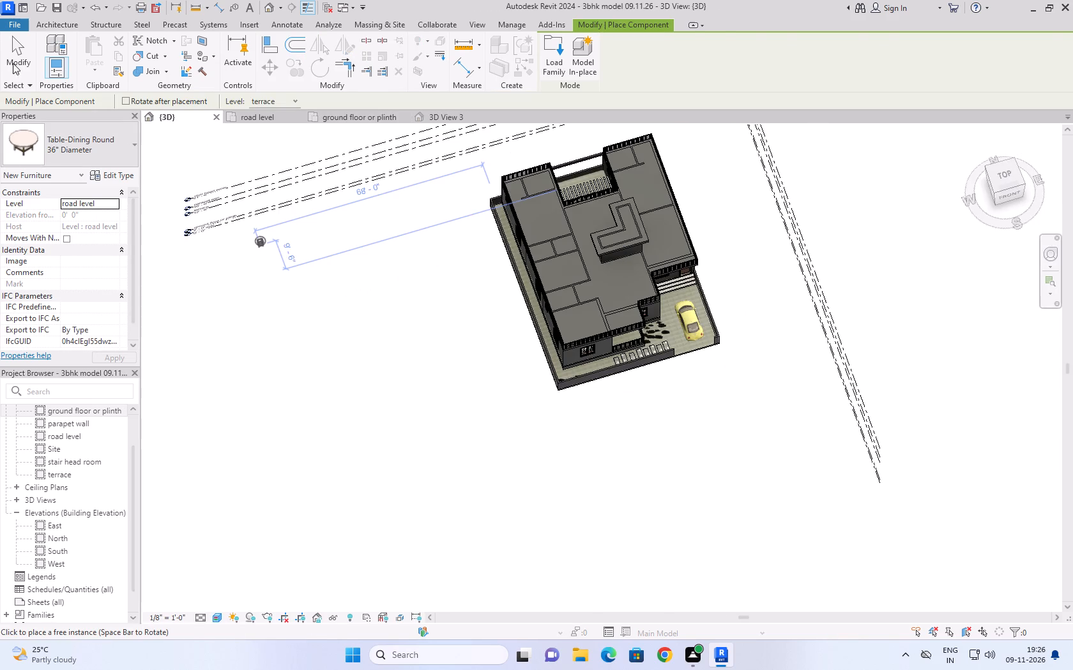
pyautogui.click(17, 60)
pyautogui.scroll(8, 635, 339)
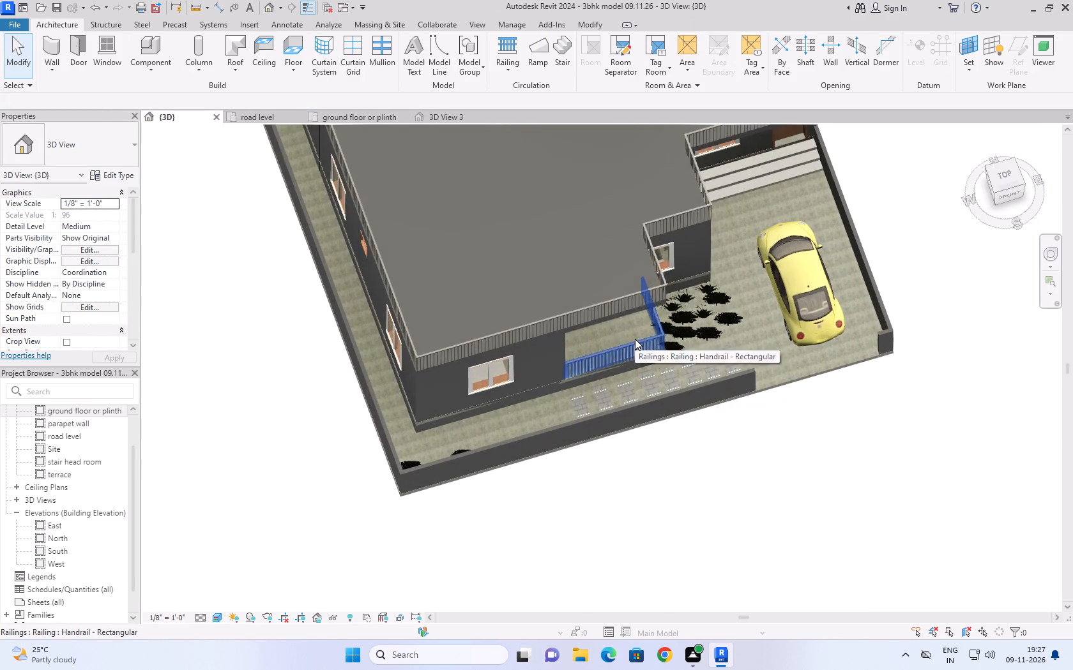
pyautogui.click(602, 319)
pyautogui.moveTo(590, 255); pyautogui.dragTo(484, 382, button='middle')
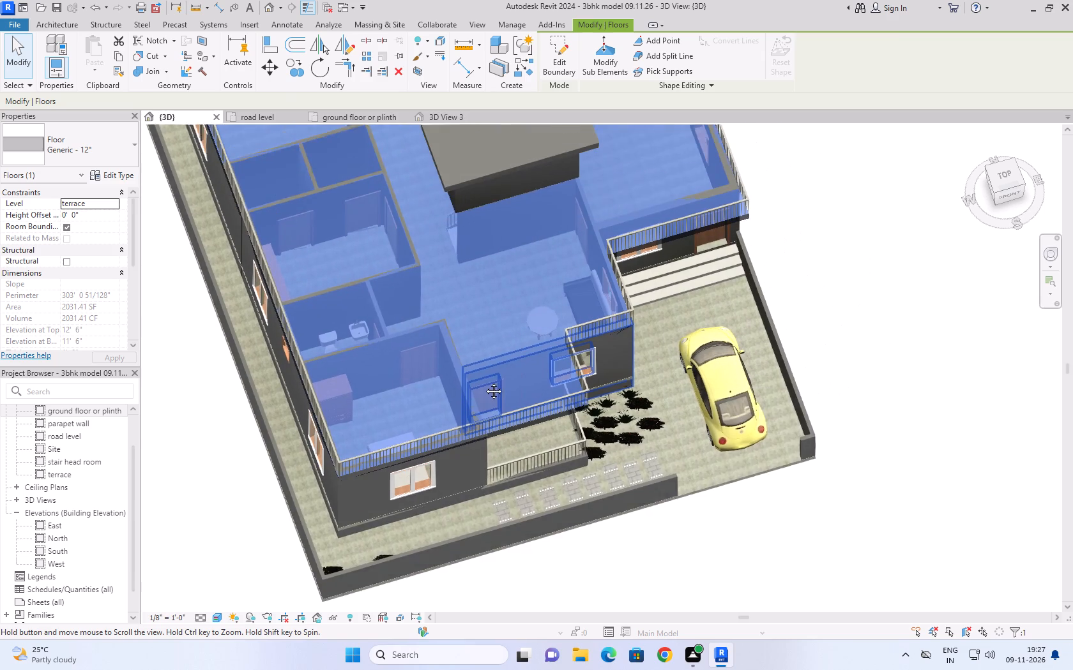
pyautogui.moveTo(484, 382); pyautogui.dragTo(441, 399, button='middle')
pyautogui.keyDown('shift'); pyautogui.moveTo(471, 301); pyautogui.dragTo(464, 405, button='middle'); pyautogui.keyUp('shift')
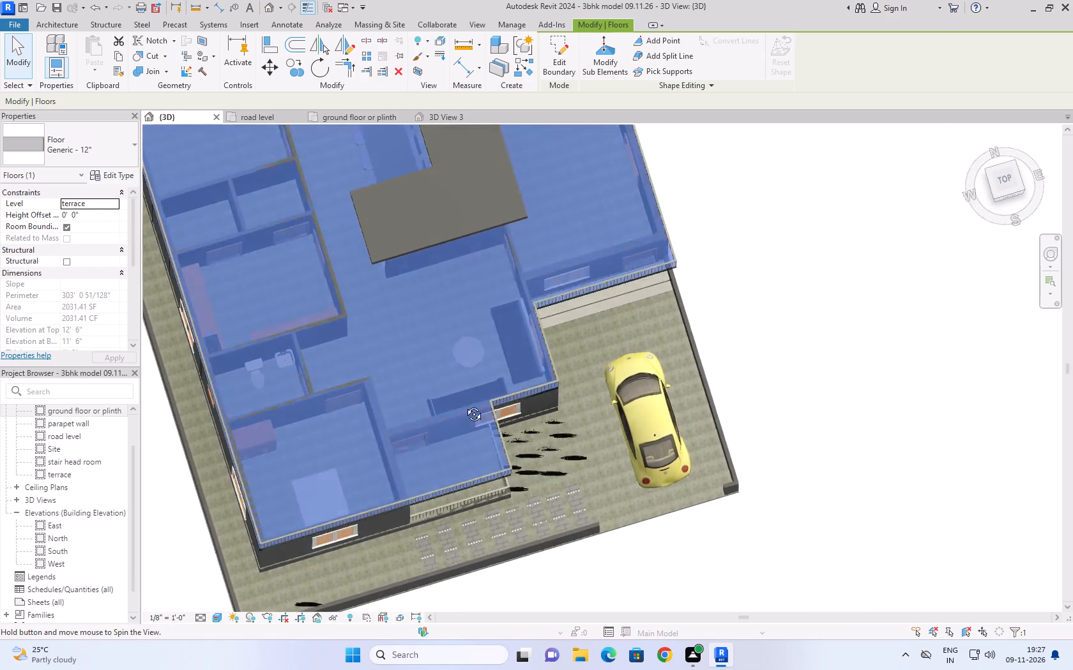
pyautogui.keyDown('shift'); pyautogui.moveTo(464, 405); pyautogui.dragTo(446, 484, button='middle'); pyautogui.keyUp('shift')
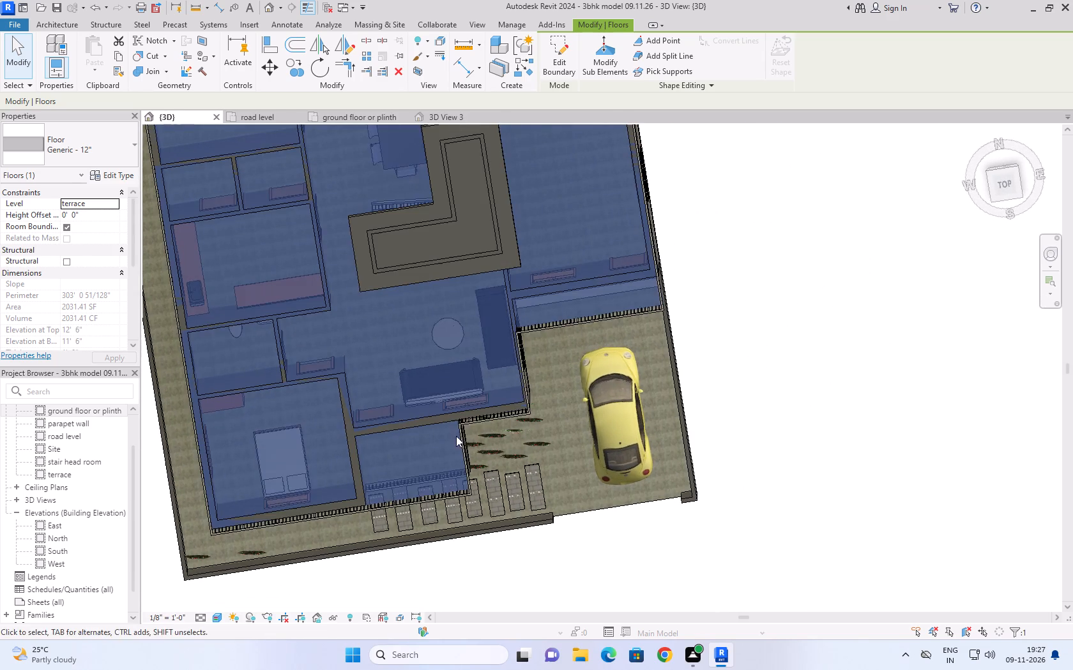
pyautogui.moveTo(456, 424); pyautogui.dragTo(587, 445, button='middle')
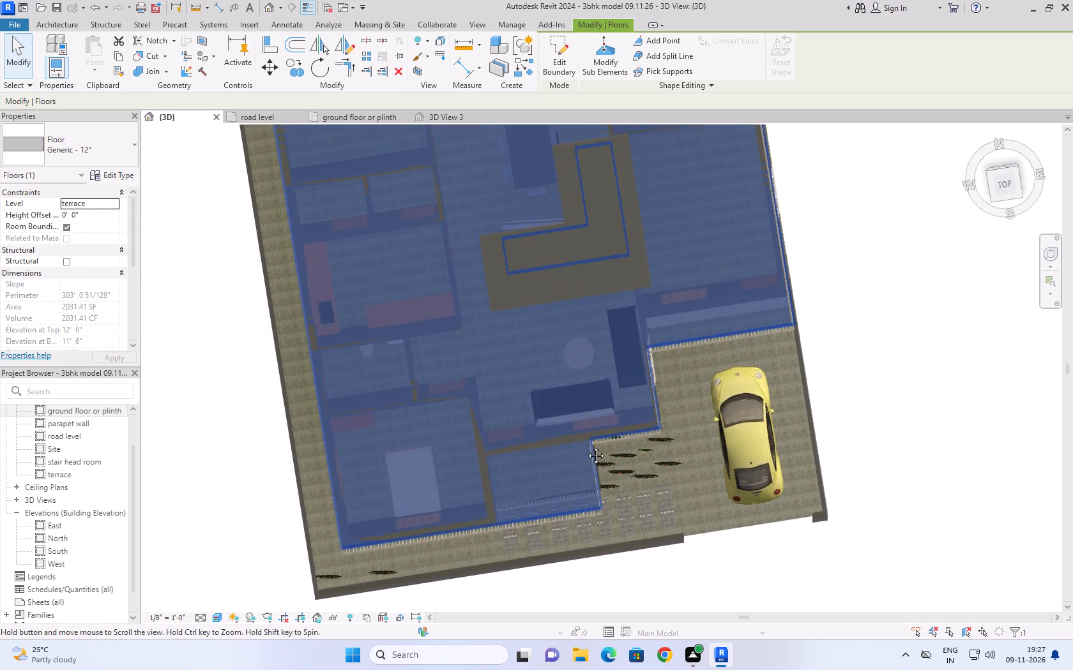
pyautogui.moveTo(451, 336); pyautogui.dragTo(460, 417, button='middle')
pyautogui.scroll(4, 324, 398)
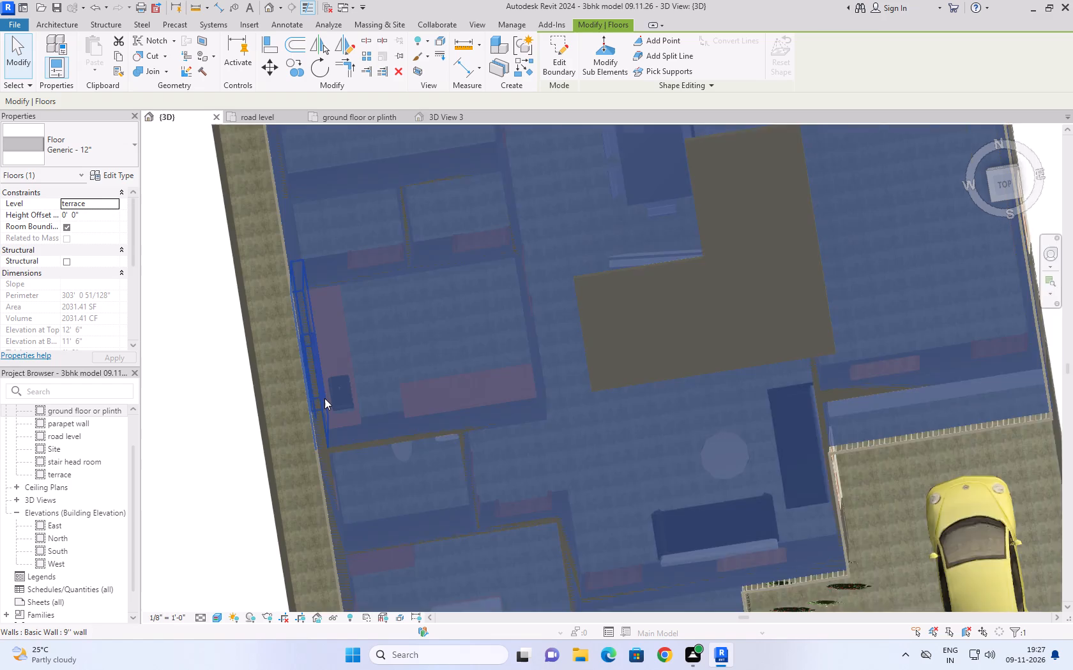
pyautogui.scroll(5, 324, 398)
pyautogui.scroll(-10, 423, 361)
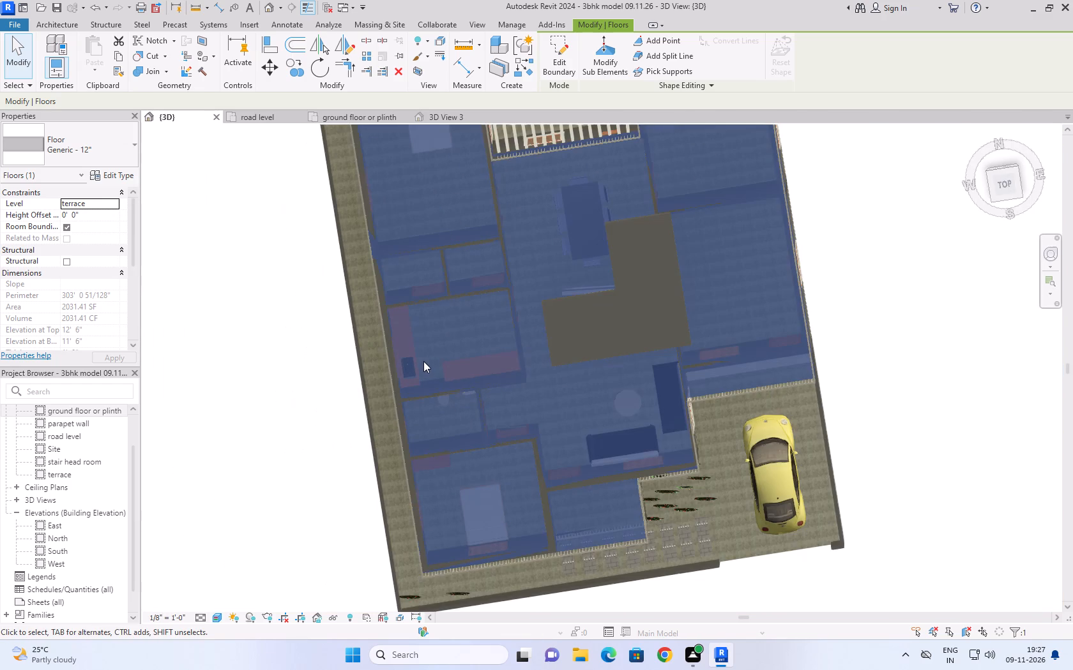
pyautogui.moveTo(449, 328); pyautogui.dragTo(392, 372, button='middle')
pyautogui.scroll(-2, 392, 372)
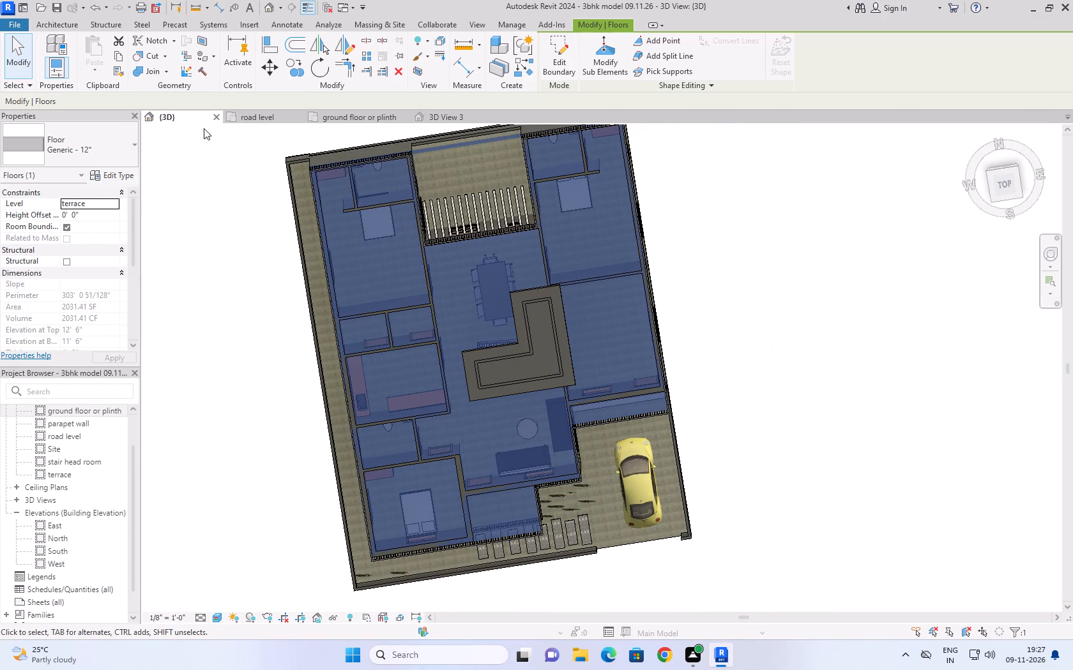
pyautogui.click(253, 121)
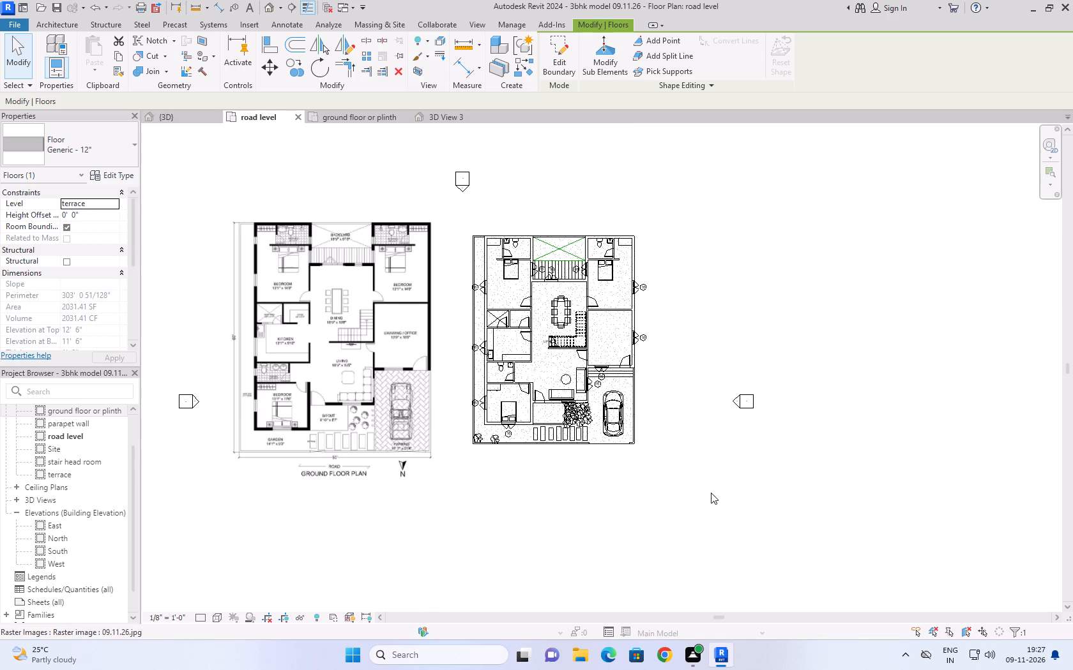
# Save the 3BHK house project.
pyautogui.hotkey('ctrl', 's')
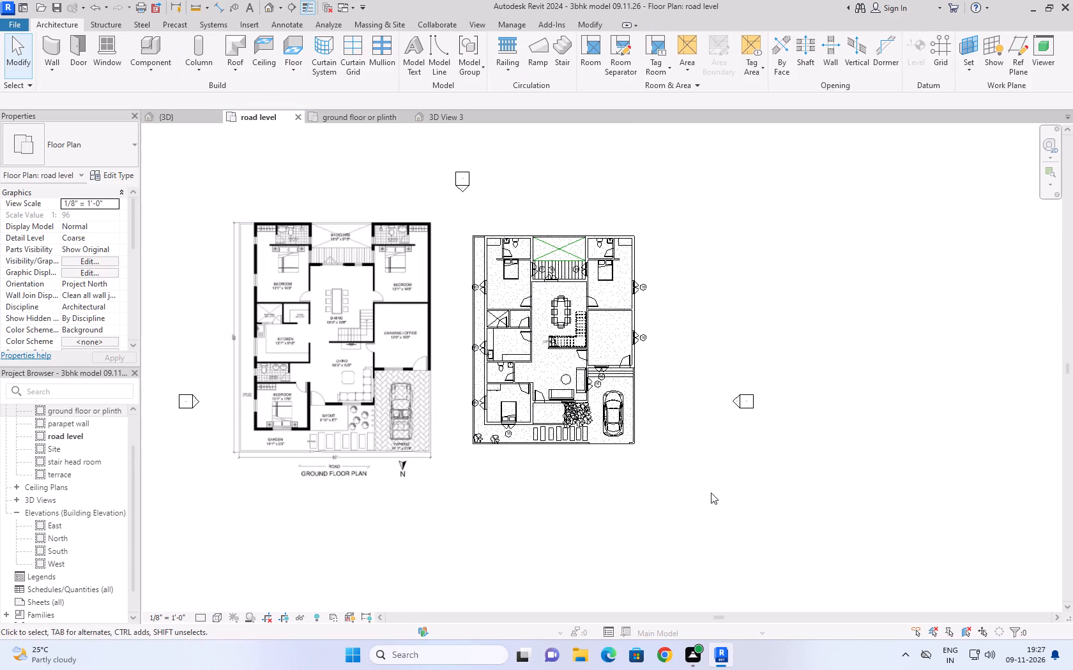
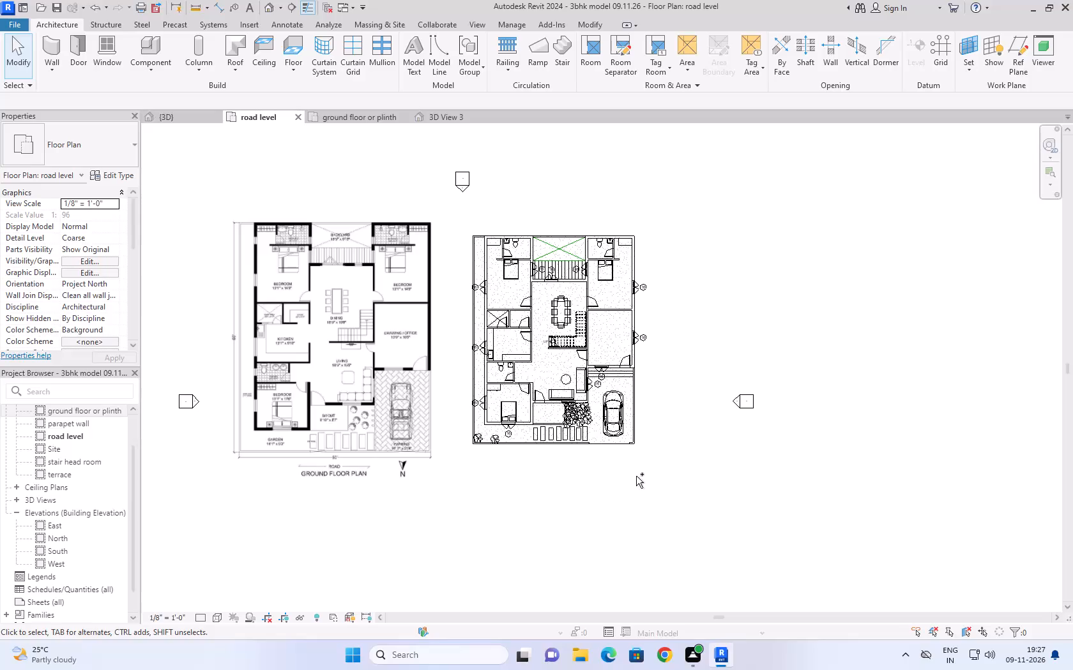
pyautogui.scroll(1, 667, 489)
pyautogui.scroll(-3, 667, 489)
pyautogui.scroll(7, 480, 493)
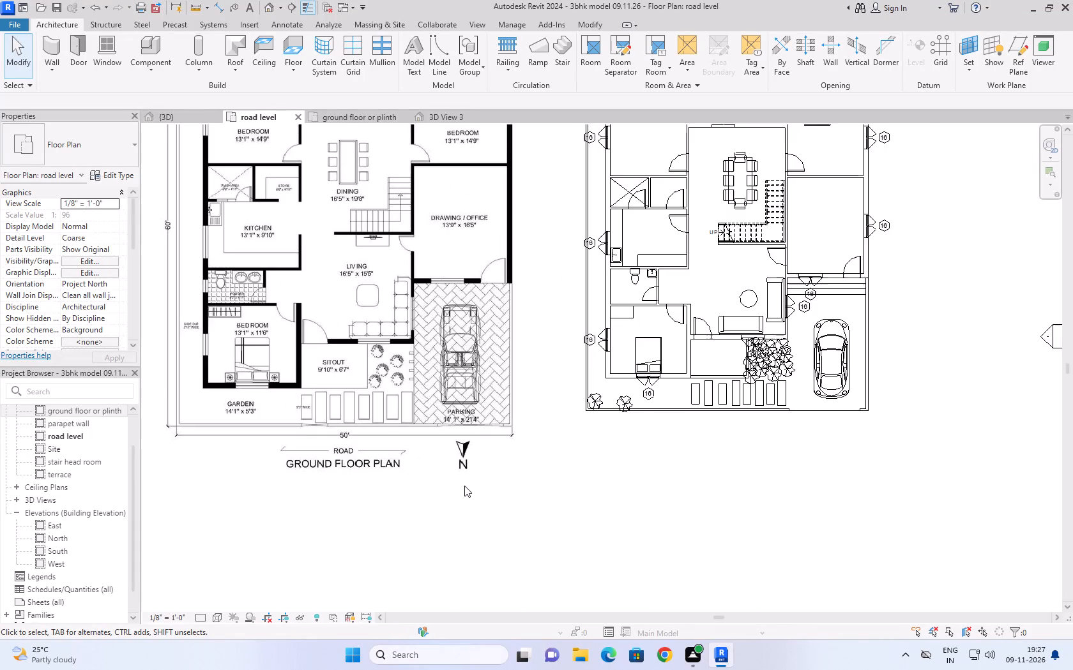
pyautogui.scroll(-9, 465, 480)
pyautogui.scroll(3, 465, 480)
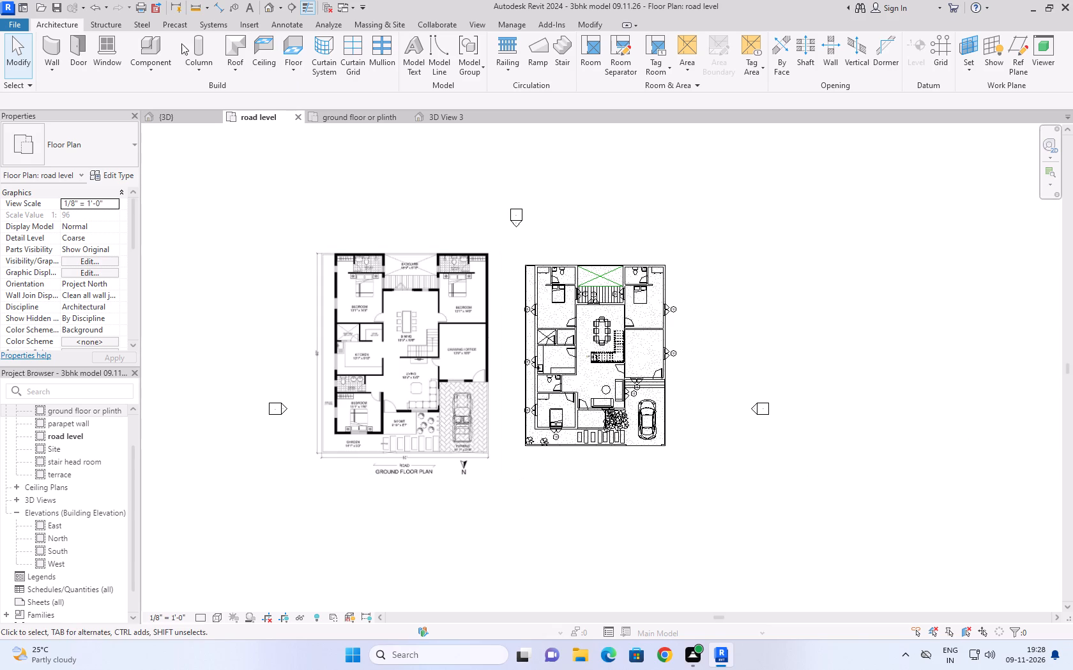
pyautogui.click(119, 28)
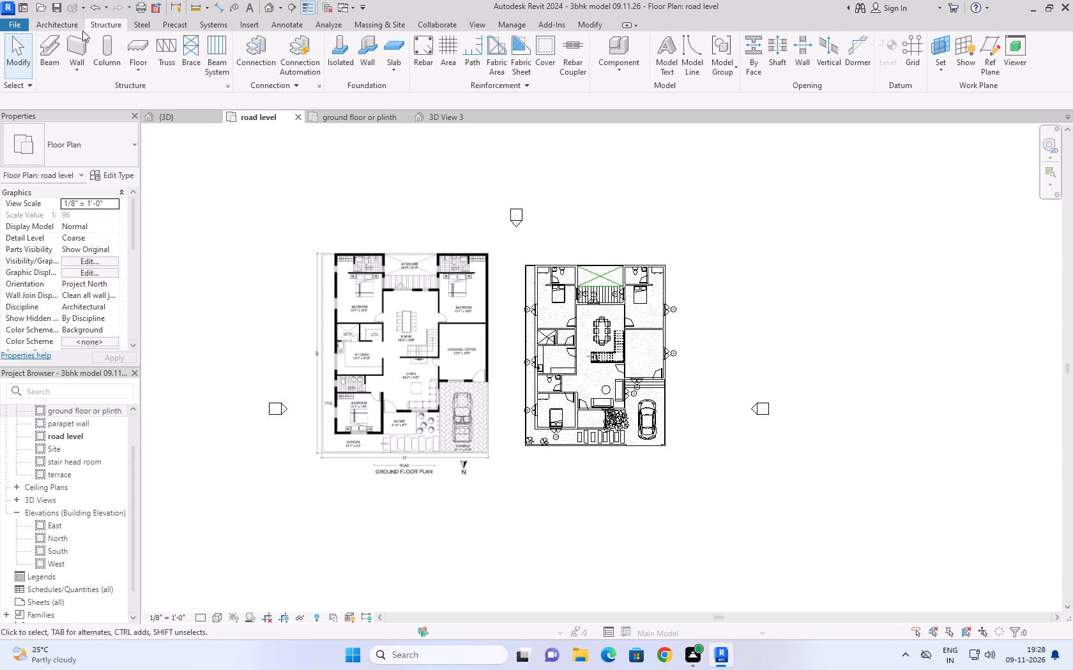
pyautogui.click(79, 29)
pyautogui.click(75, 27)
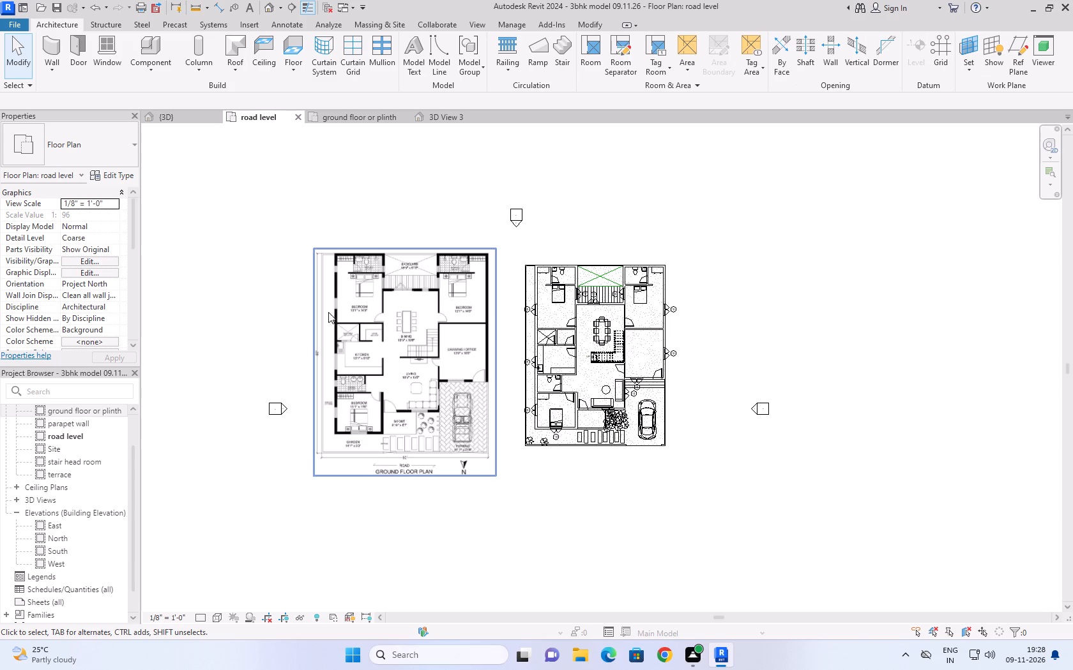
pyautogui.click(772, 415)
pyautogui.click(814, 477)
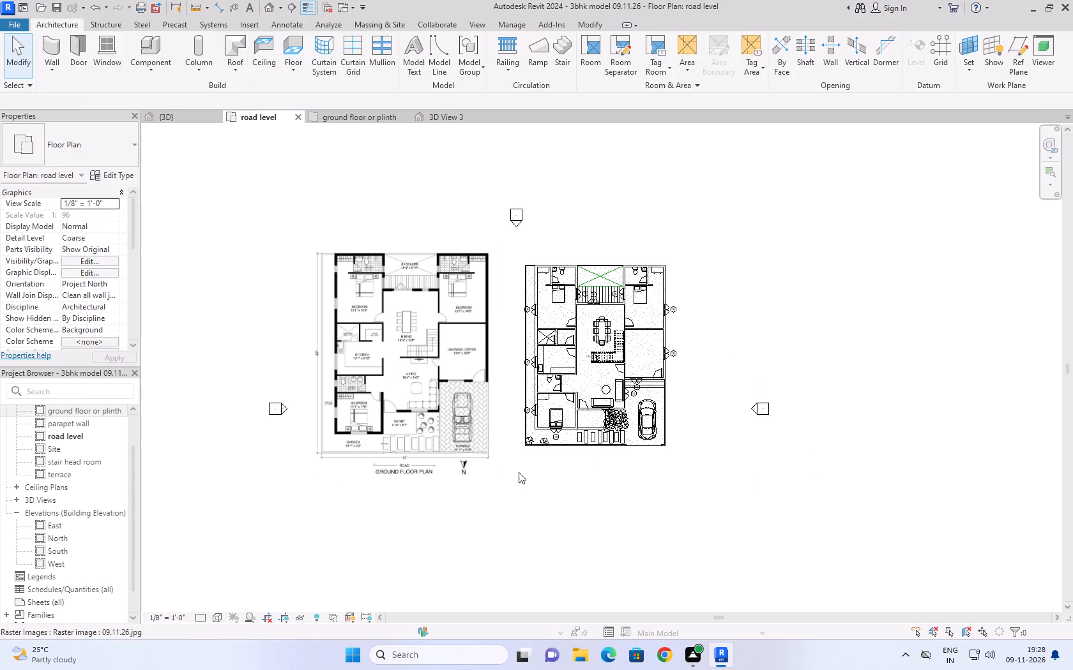
# Move the South elevation marker closer to the lower edge of the road level floor plans.
pyautogui.scroll(-5, 533, 471)
pyautogui.moveTo(556, 590); pyautogui.dragTo(496, 511)
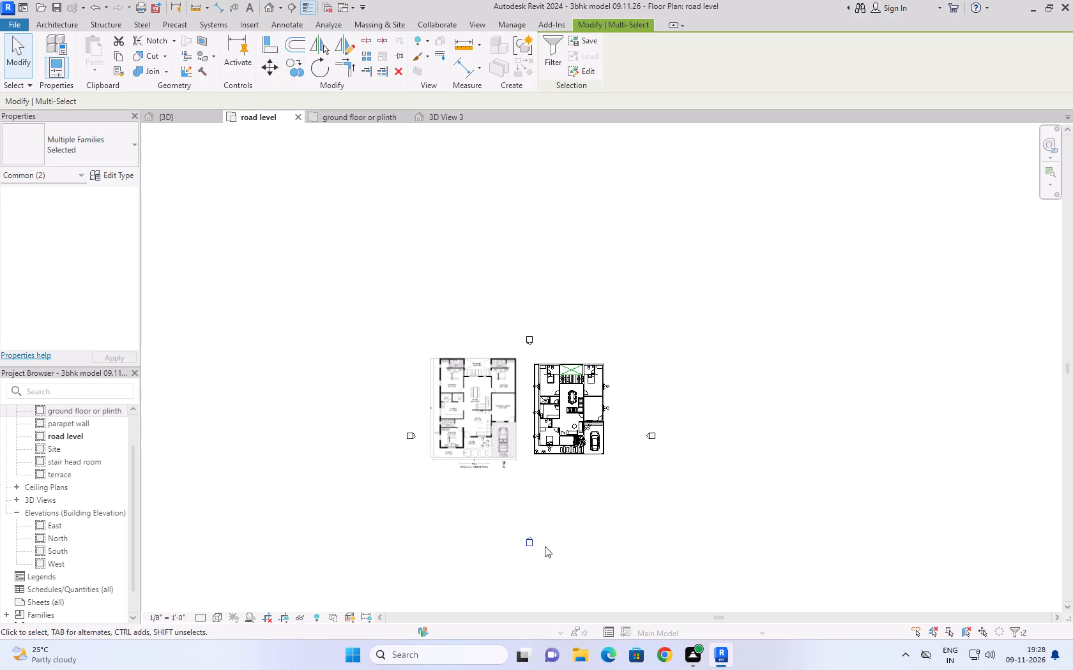
pyautogui.moveTo(528, 543); pyautogui.dragTo(524, 494)
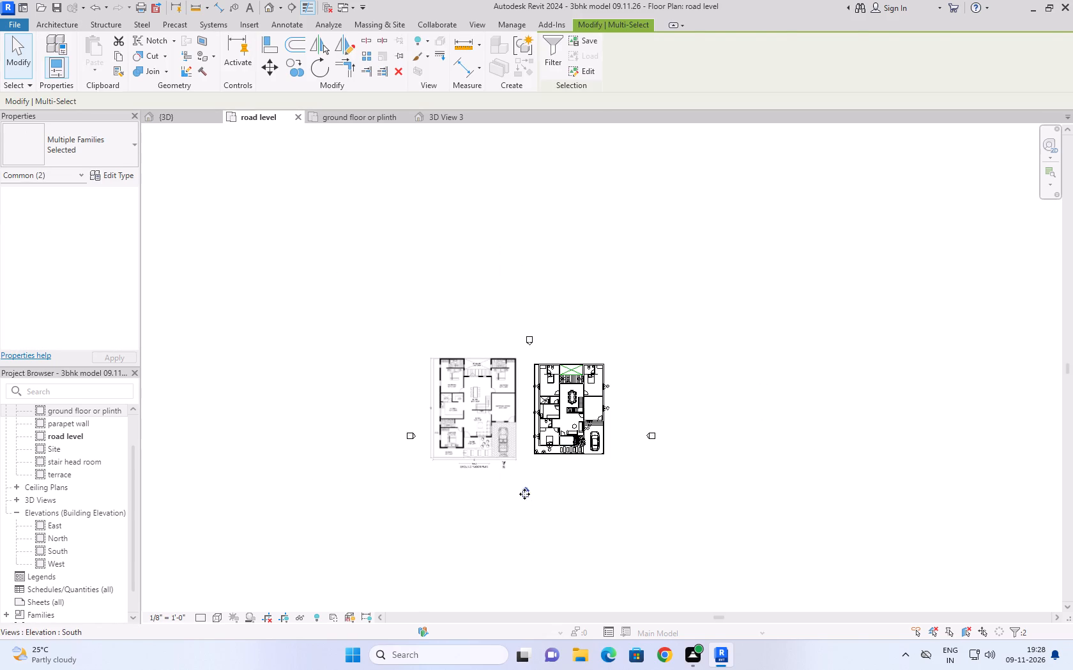
pyautogui.click(597, 517)
# Start placing a component and load the Counter Top-Island family from the US library's Casework > Counter Tops folder.
pyautogui.scroll(4, 675, 465)
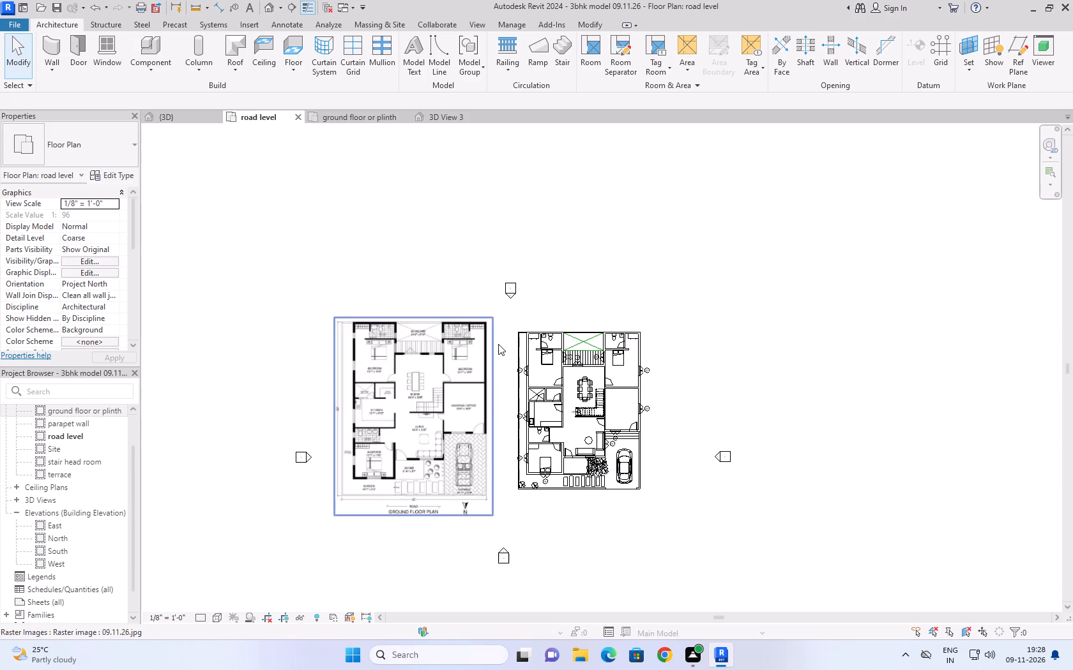
pyautogui.scroll(6, 550, 368)
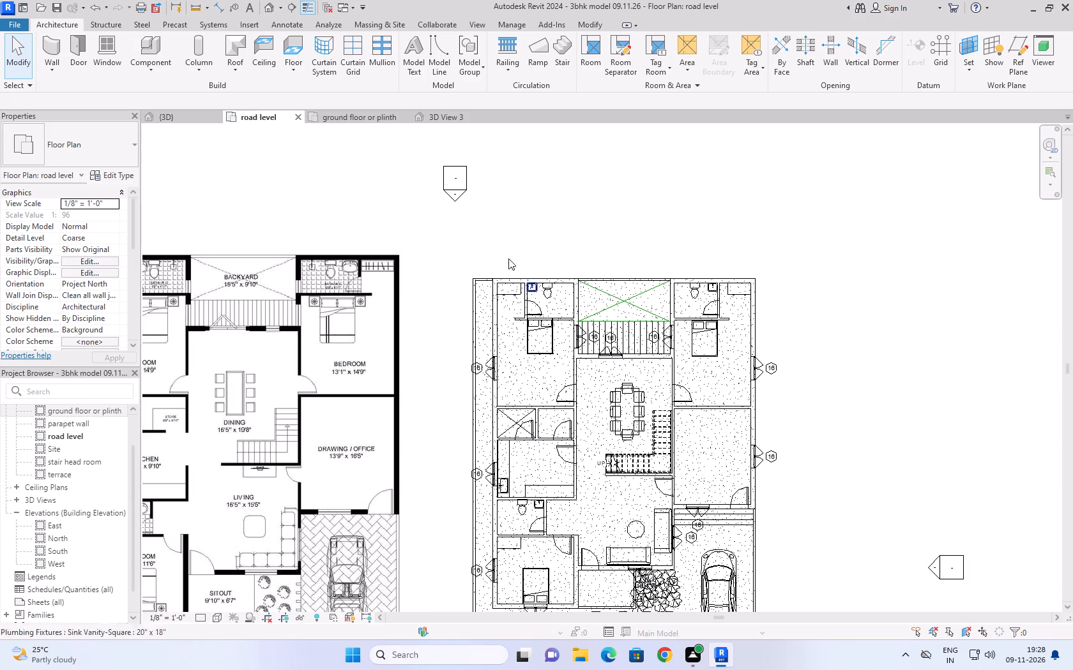
pyautogui.click(529, 193)
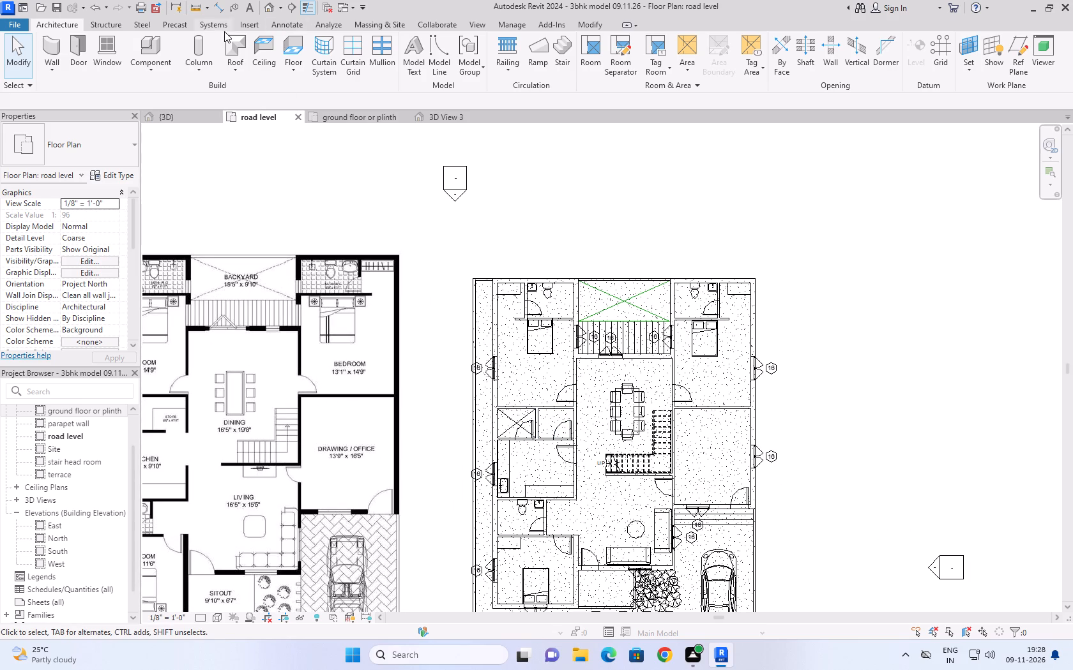
pyautogui.click(150, 70)
pyautogui.click(172, 87)
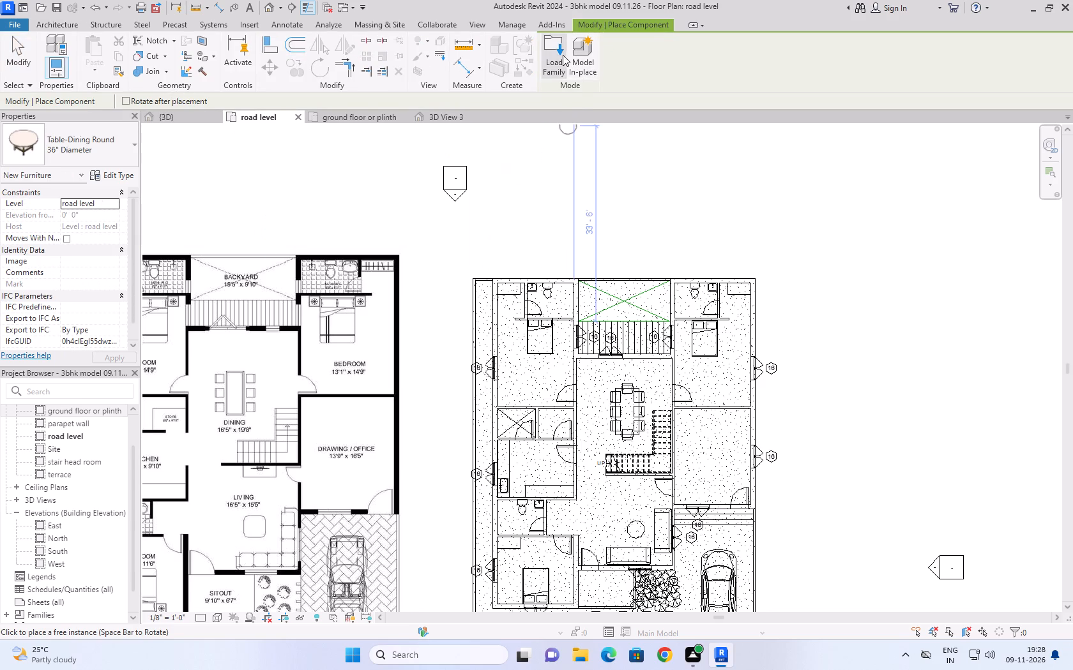
pyautogui.click(560, 53)
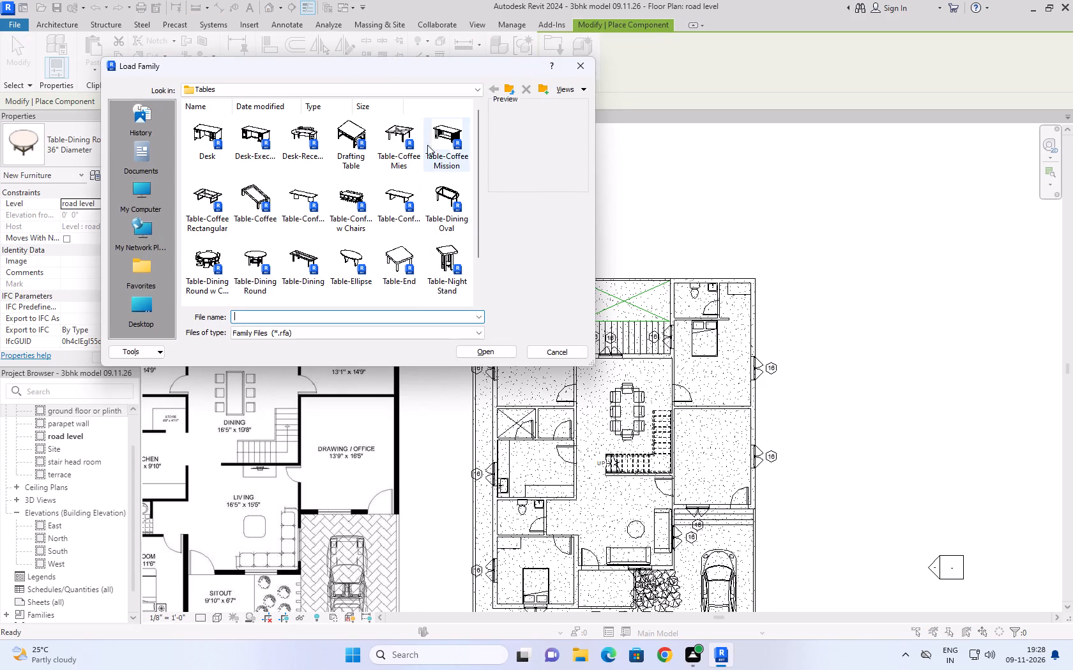
pyautogui.click(509, 92)
pyautogui.doubleClick(509, 92)
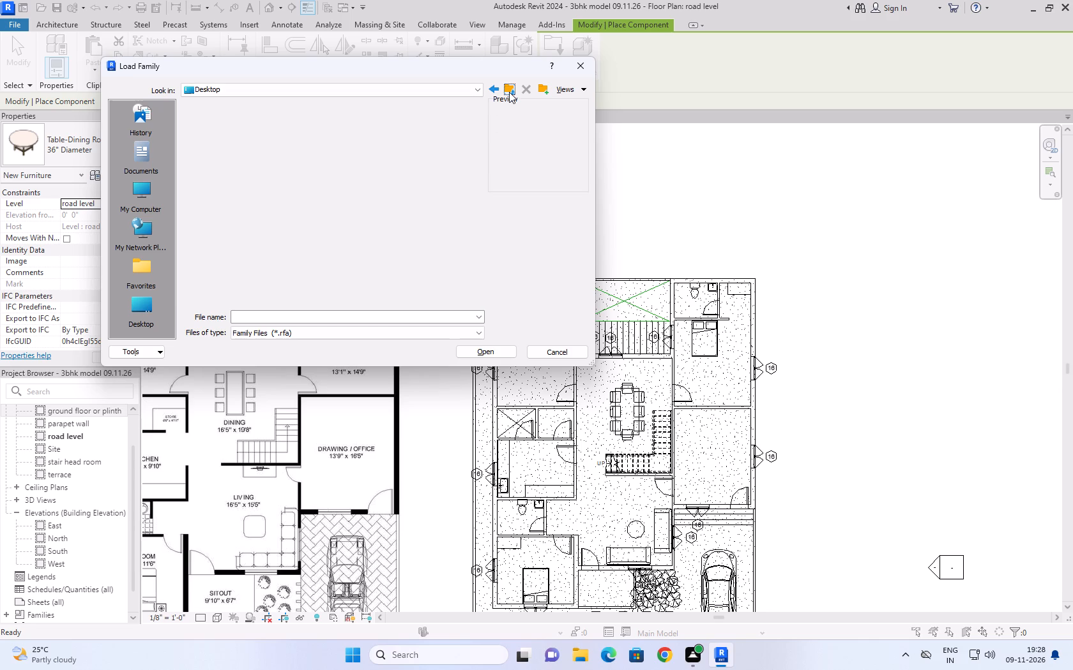
pyautogui.doubleClick(273, 133)
pyautogui.doubleClick(358, 153)
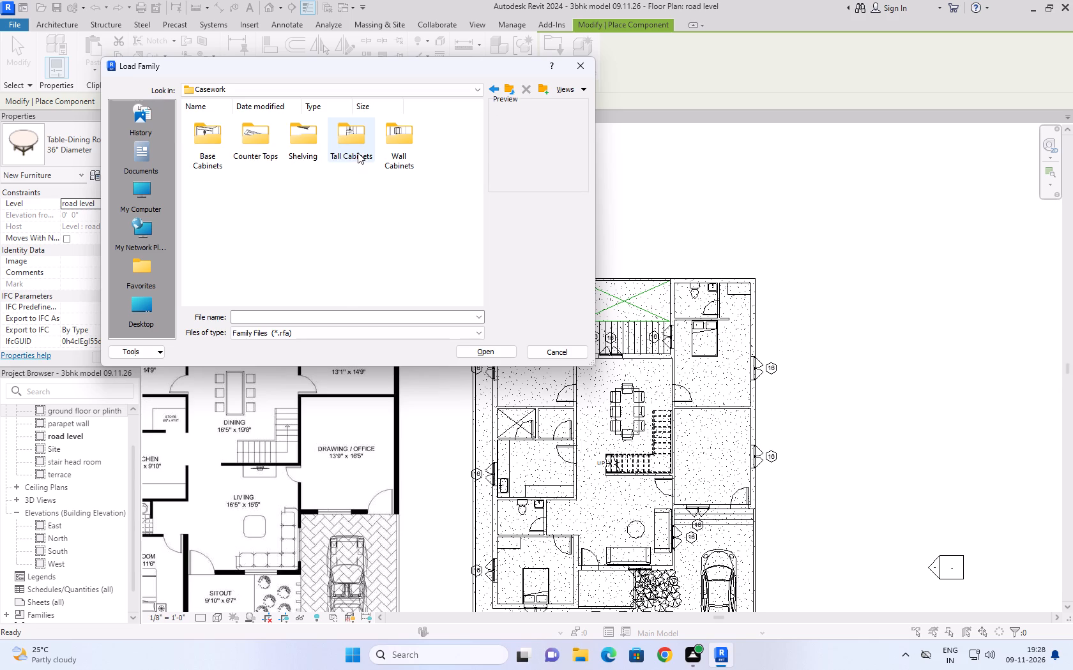
pyautogui.doubleClick(207, 131)
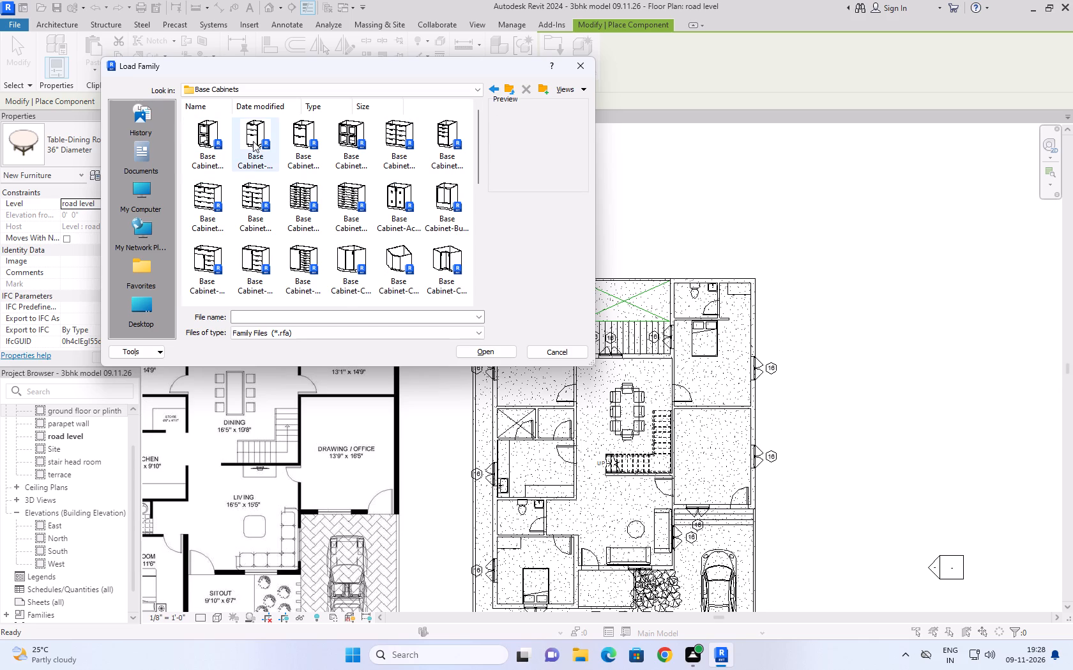
pyautogui.click(505, 94)
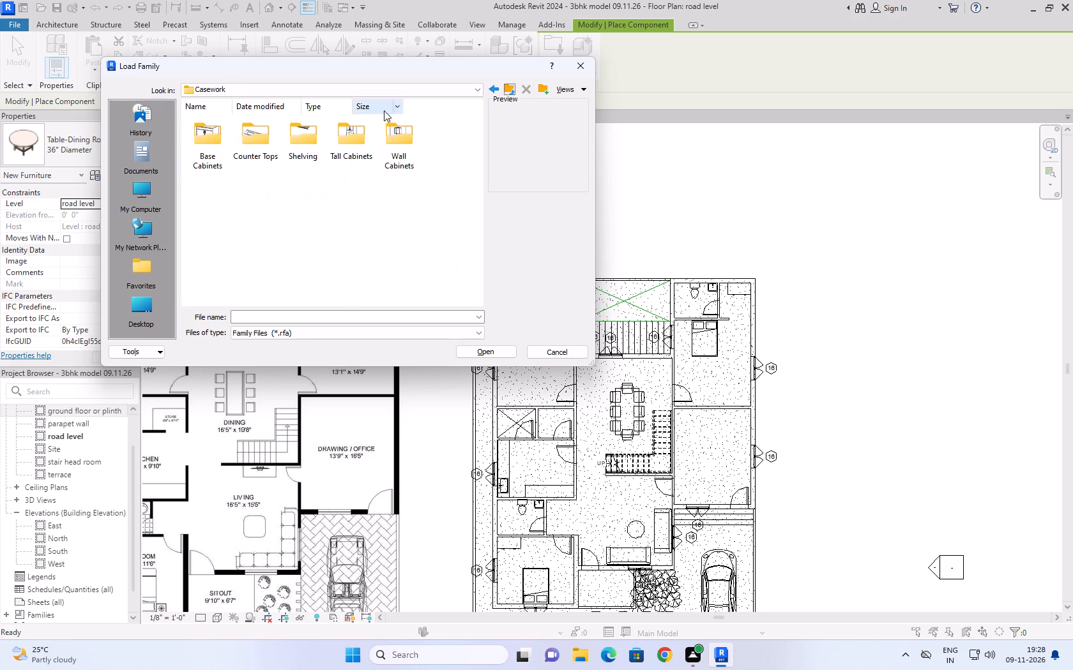
pyautogui.doubleClick(238, 153)
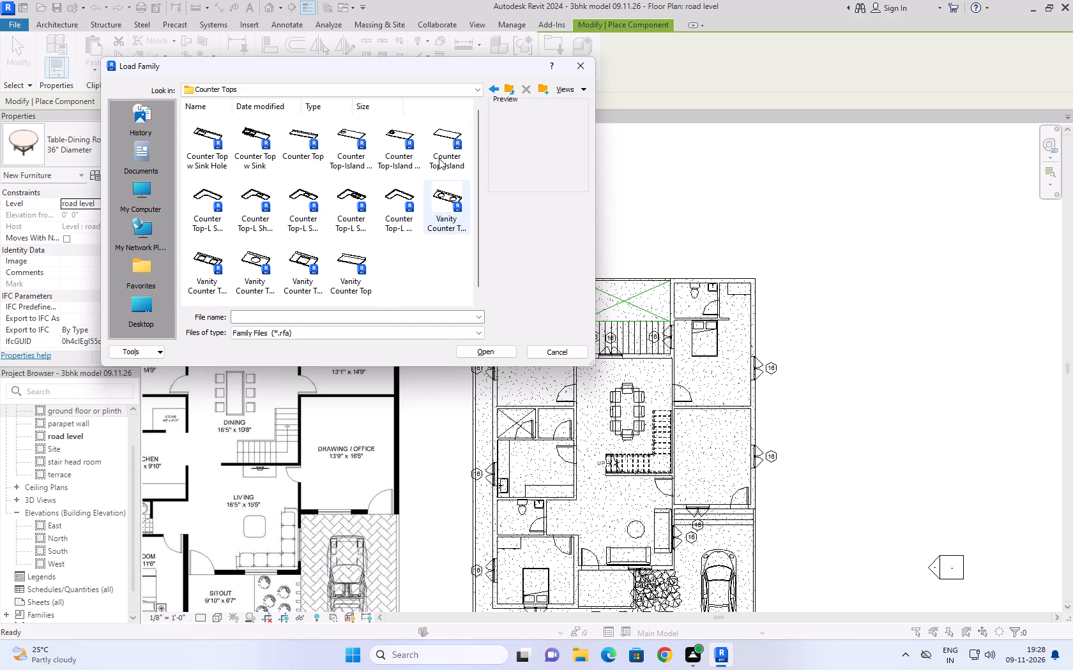
pyautogui.click(439, 154)
pyautogui.click(495, 349)
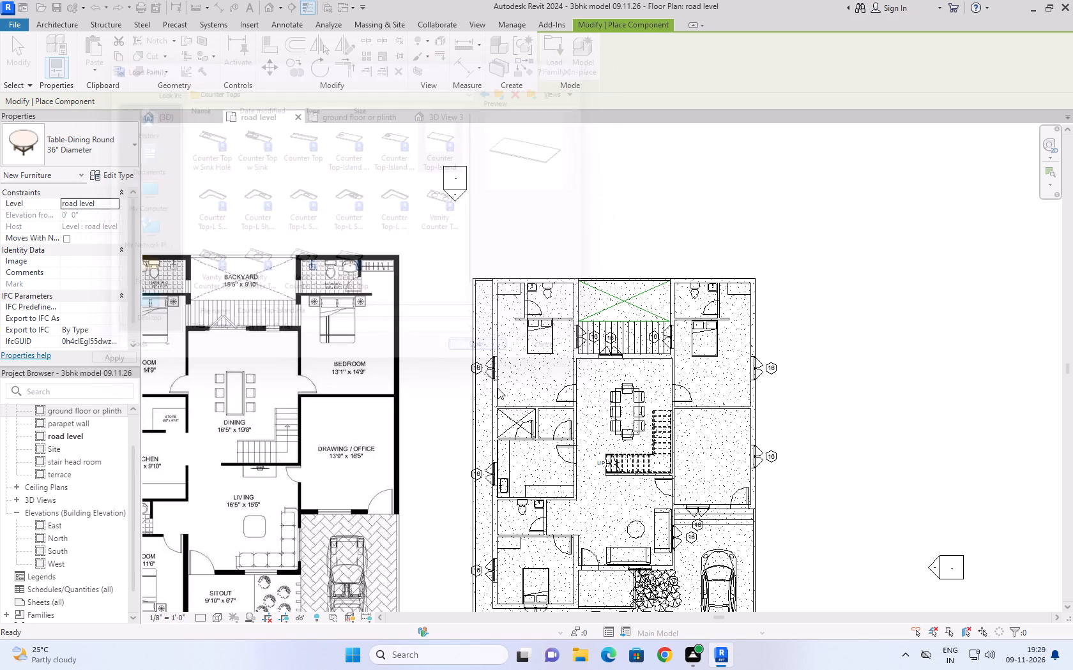
# Look through the available component types for the loaded island counter top, and leave component placement.
pyautogui.scroll(-2, 635, 430)
pyautogui.scroll(2, 587, 461)
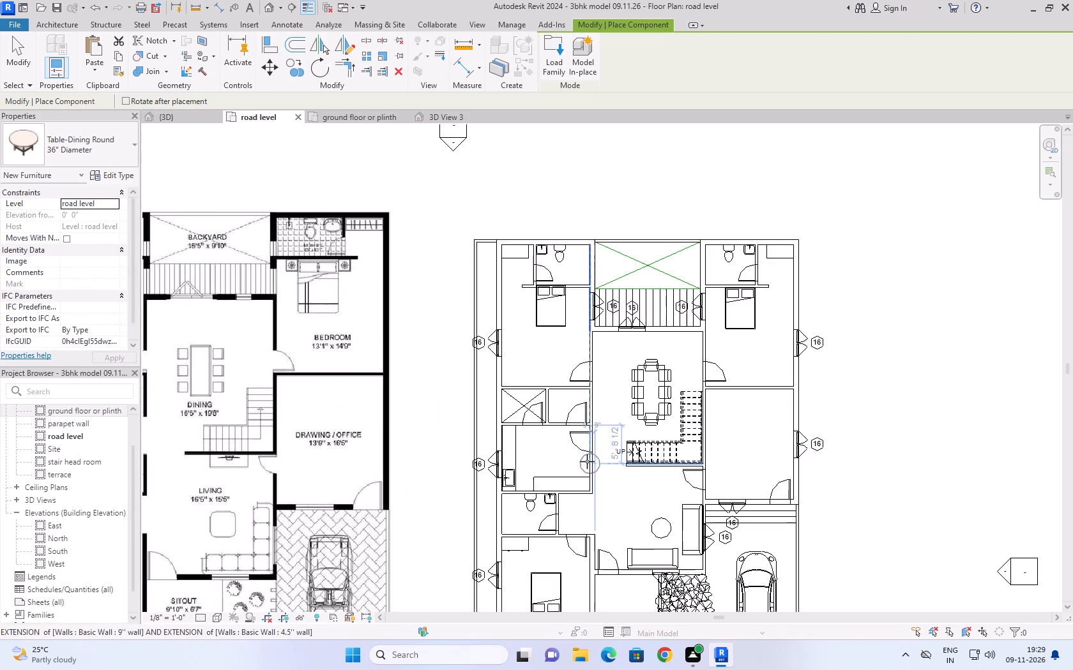
pyautogui.scroll(5, 587, 461)
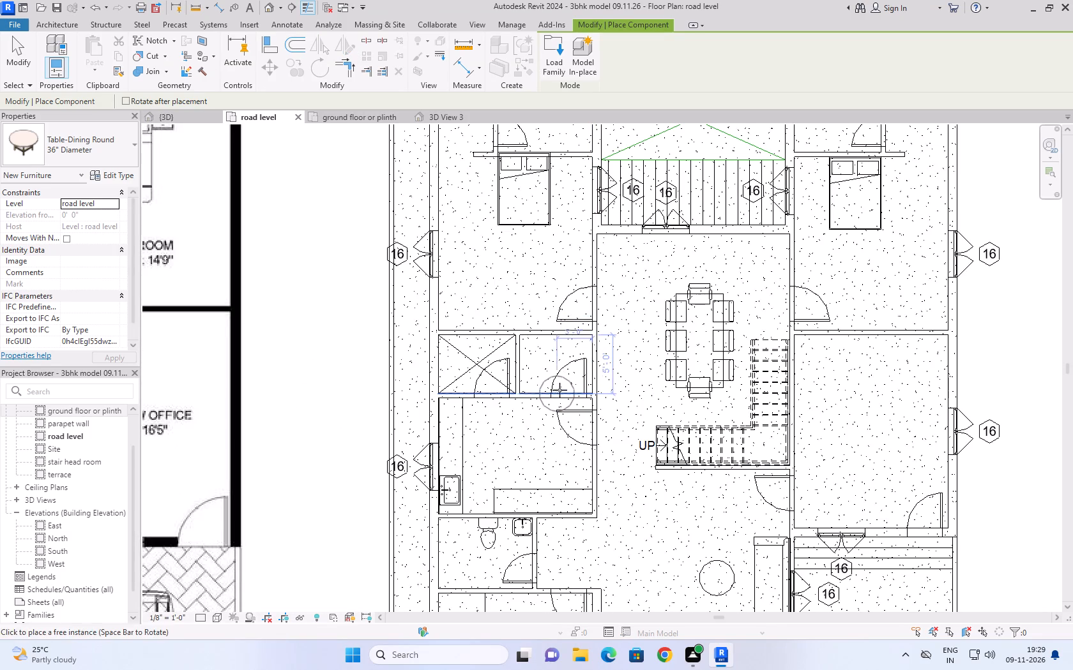
pyautogui.click(77, 143)
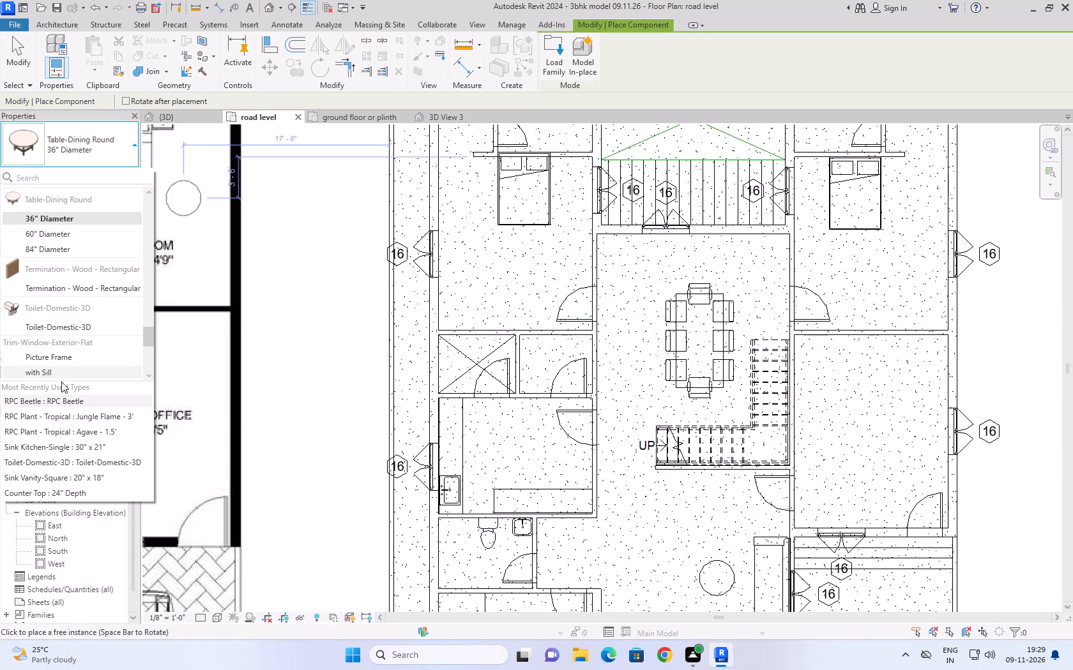
pyautogui.scroll(-4, 66, 278)
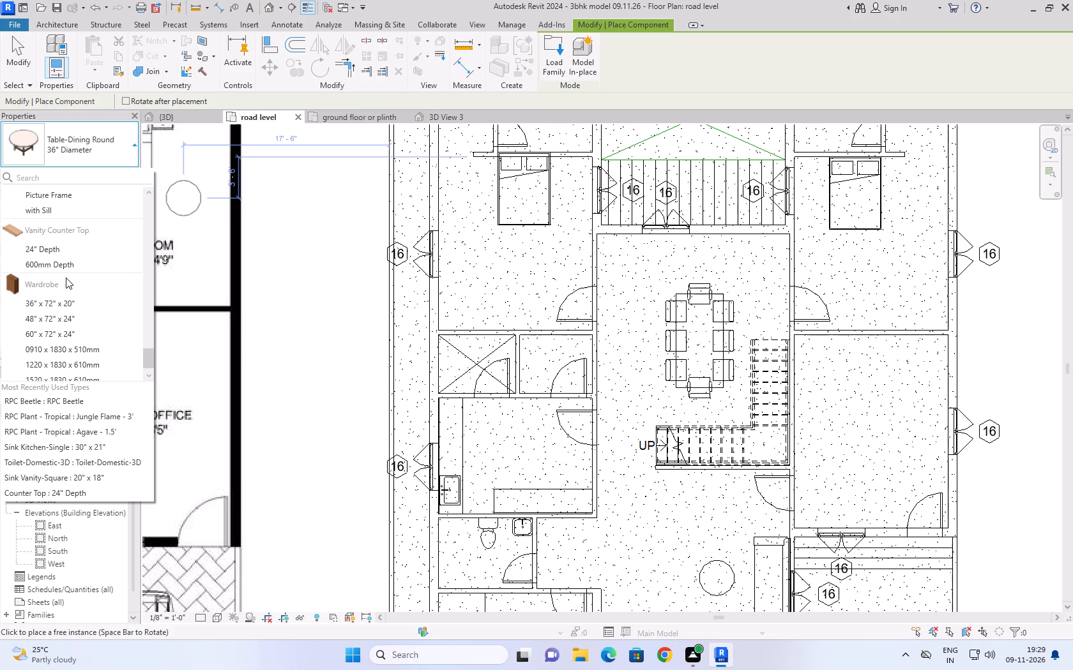
pyautogui.scroll(-6, 66, 278)
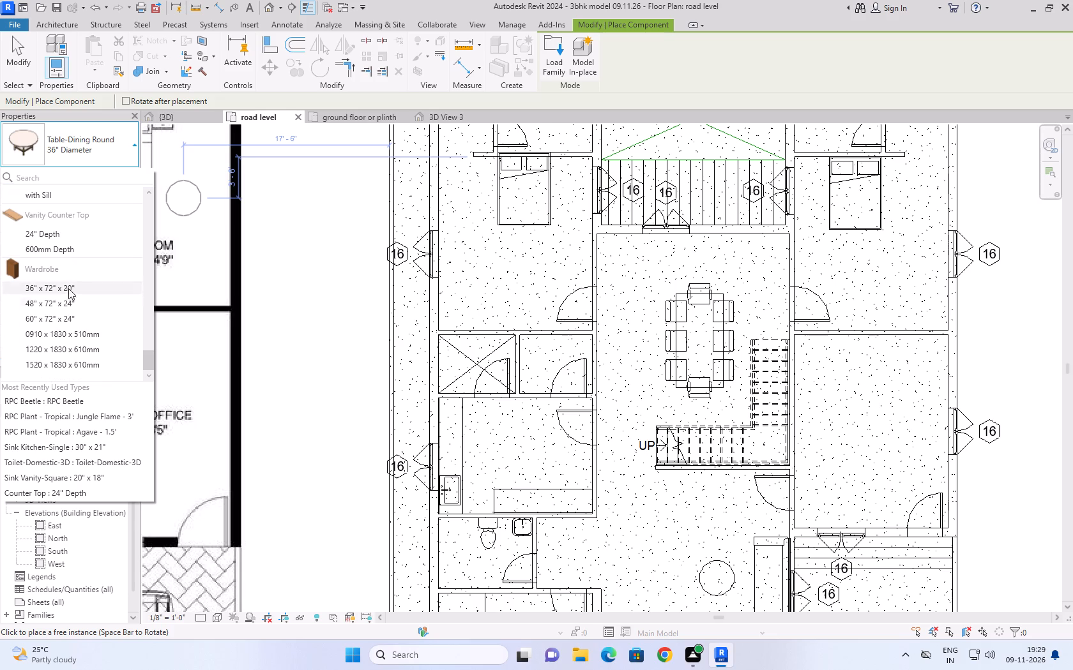
pyautogui.scroll(12, 80, 372)
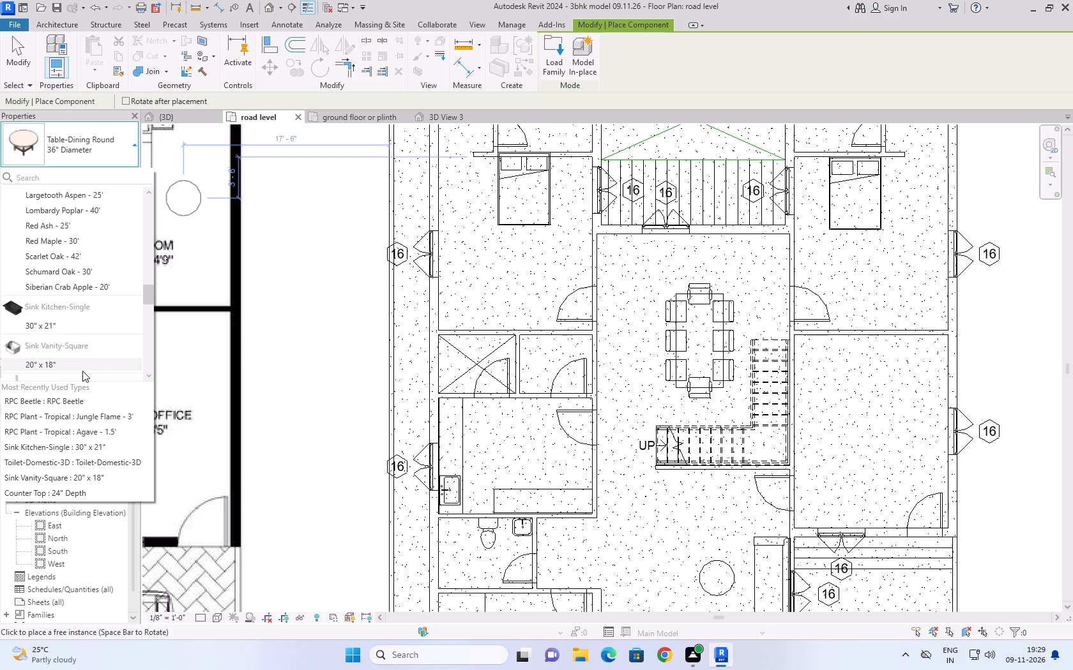
pyautogui.scroll(8, 82, 371)
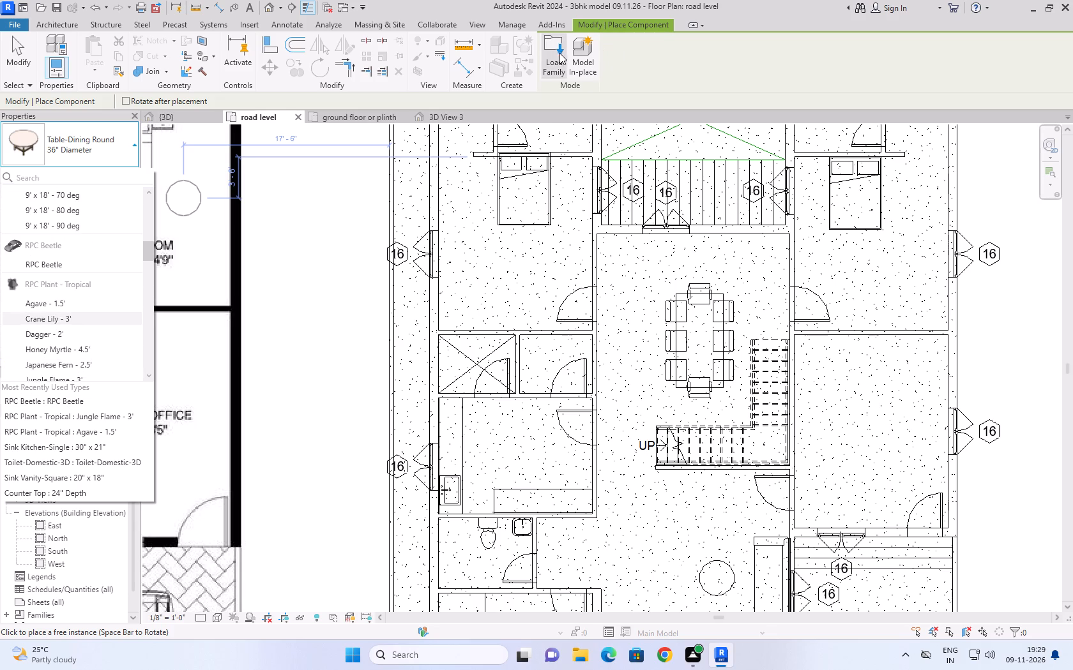
pyautogui.doubleClick(17, 68)
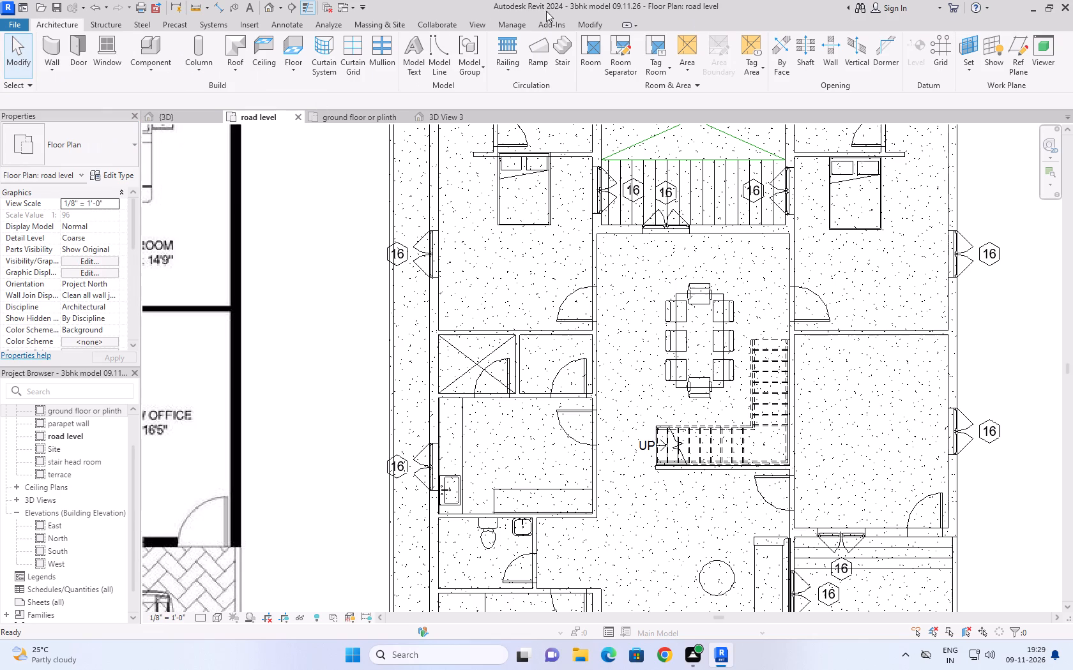
# Restart component placement and load the Counter Top-Island family again from the Counter Tops folder.
pyautogui.click(137, 66)
pyautogui.click(162, 89)
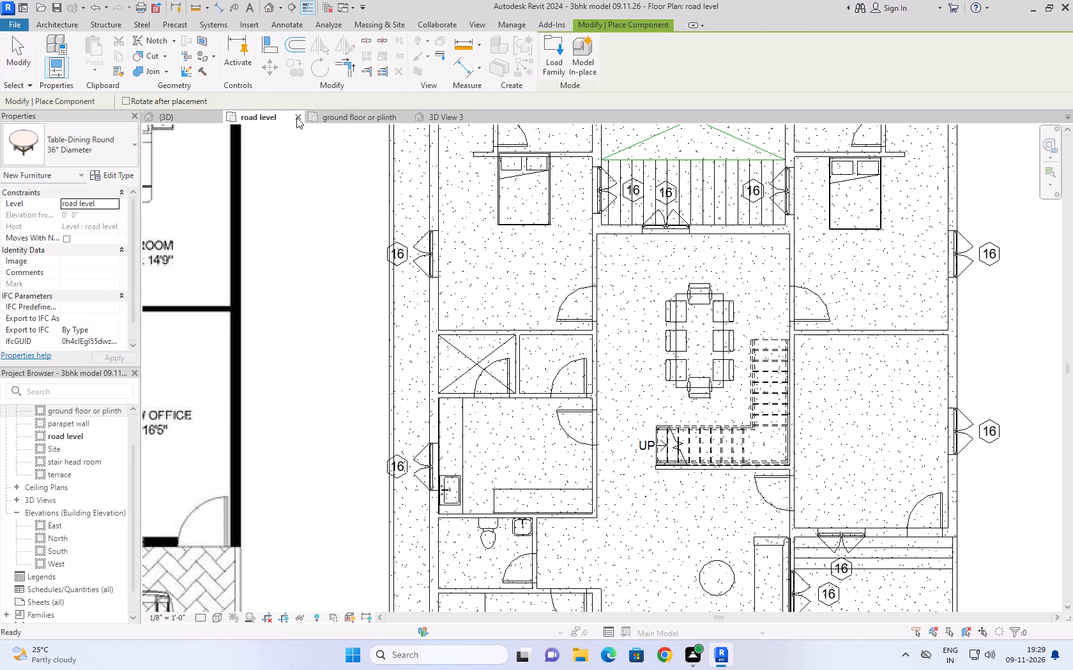
pyautogui.click(545, 32)
pyautogui.click(549, 41)
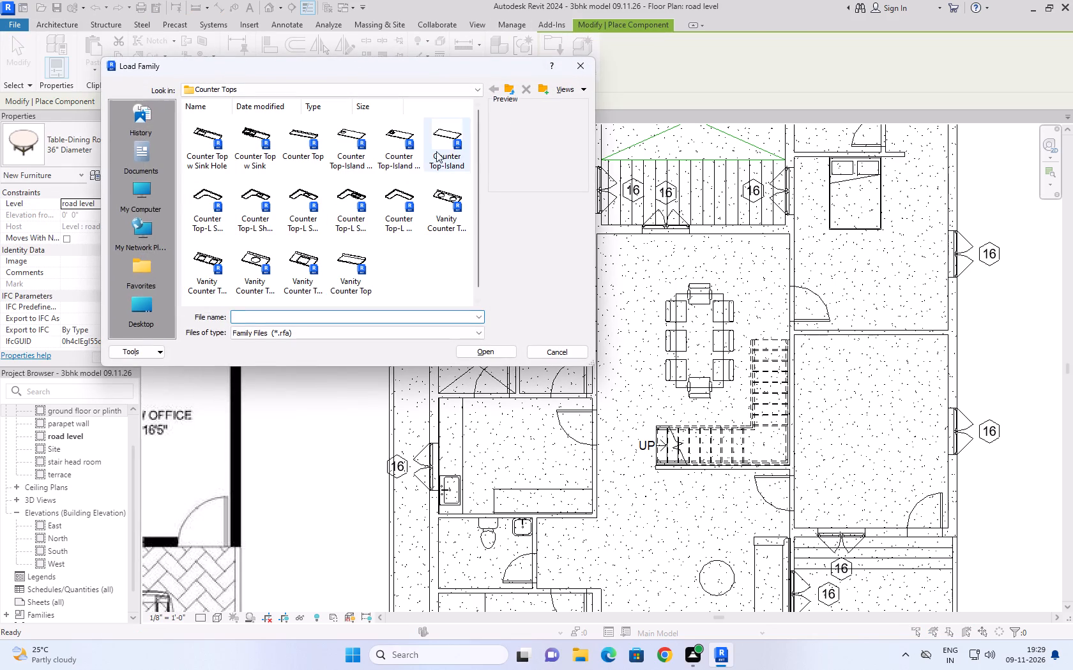
pyautogui.click(448, 133)
pyautogui.click(478, 347)
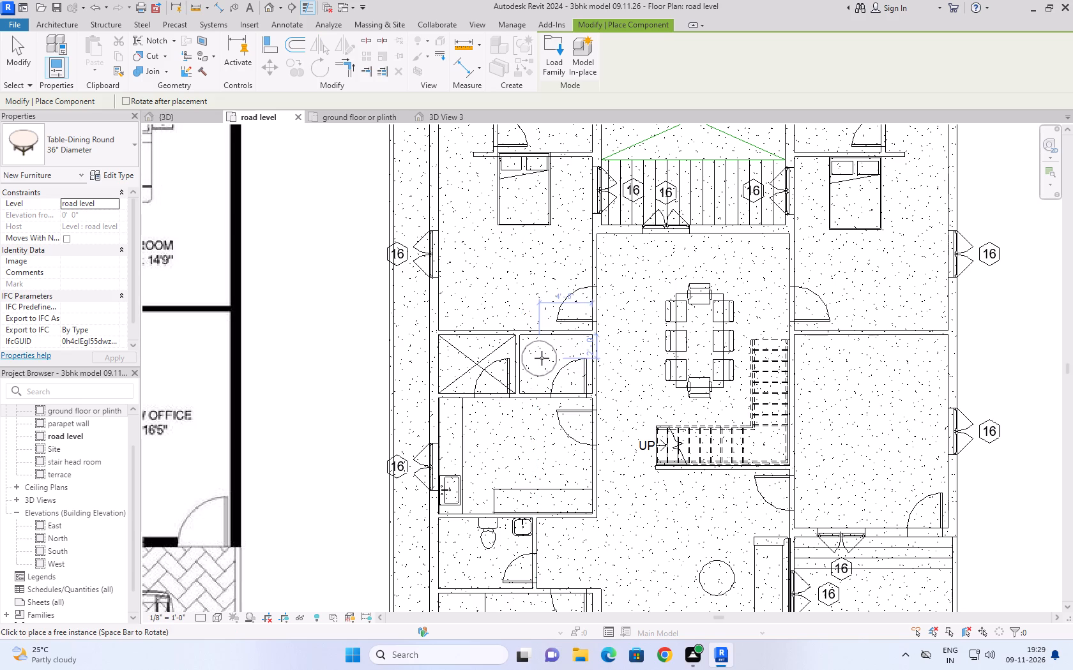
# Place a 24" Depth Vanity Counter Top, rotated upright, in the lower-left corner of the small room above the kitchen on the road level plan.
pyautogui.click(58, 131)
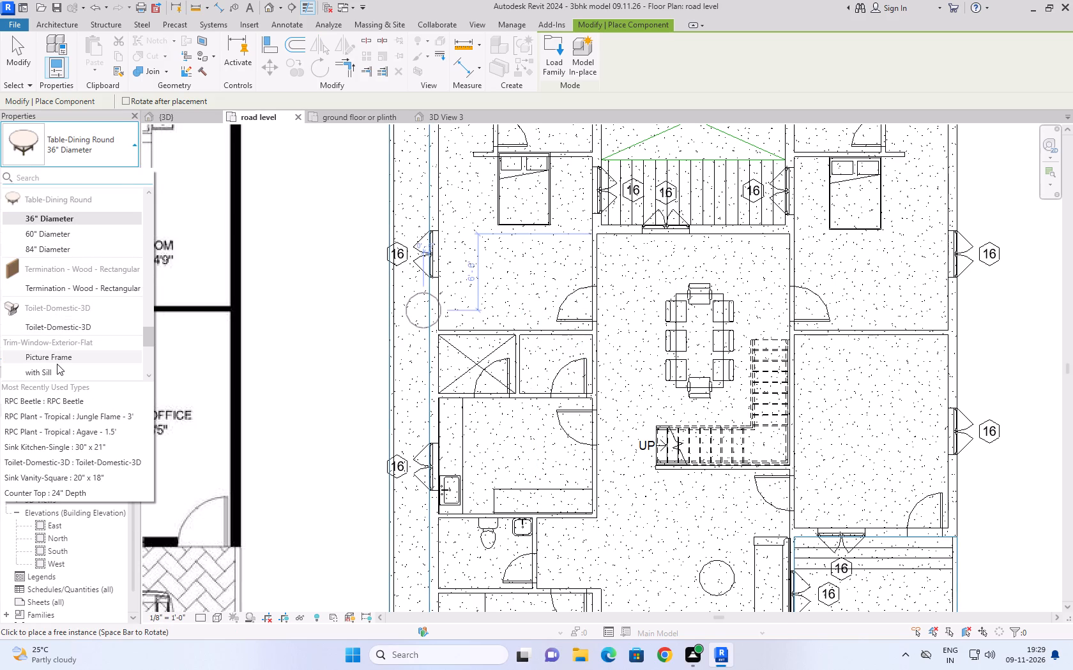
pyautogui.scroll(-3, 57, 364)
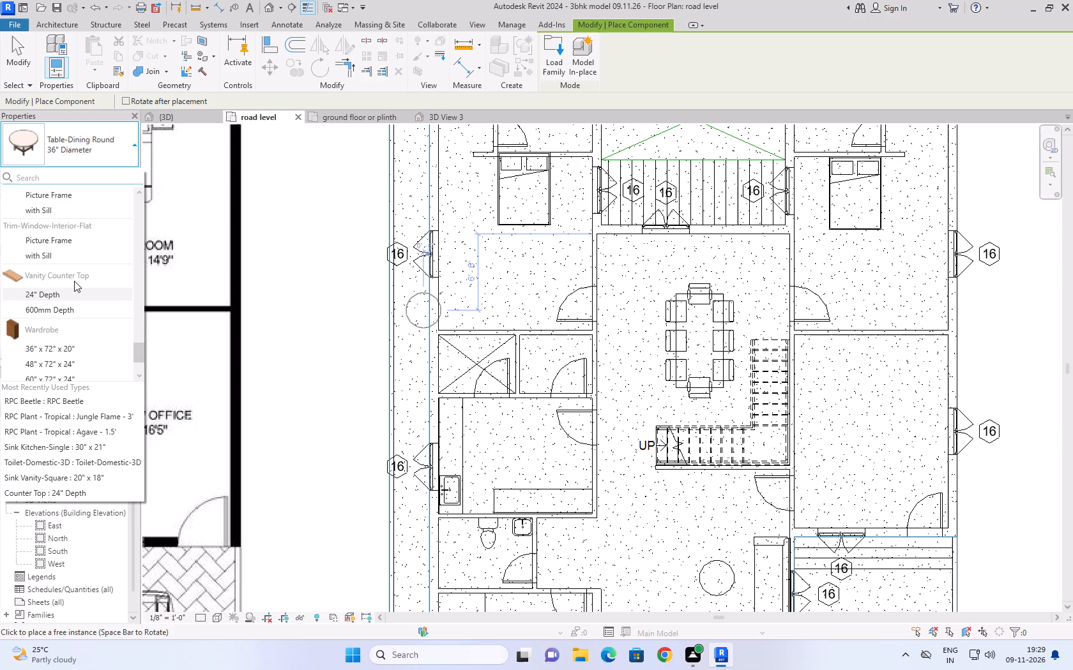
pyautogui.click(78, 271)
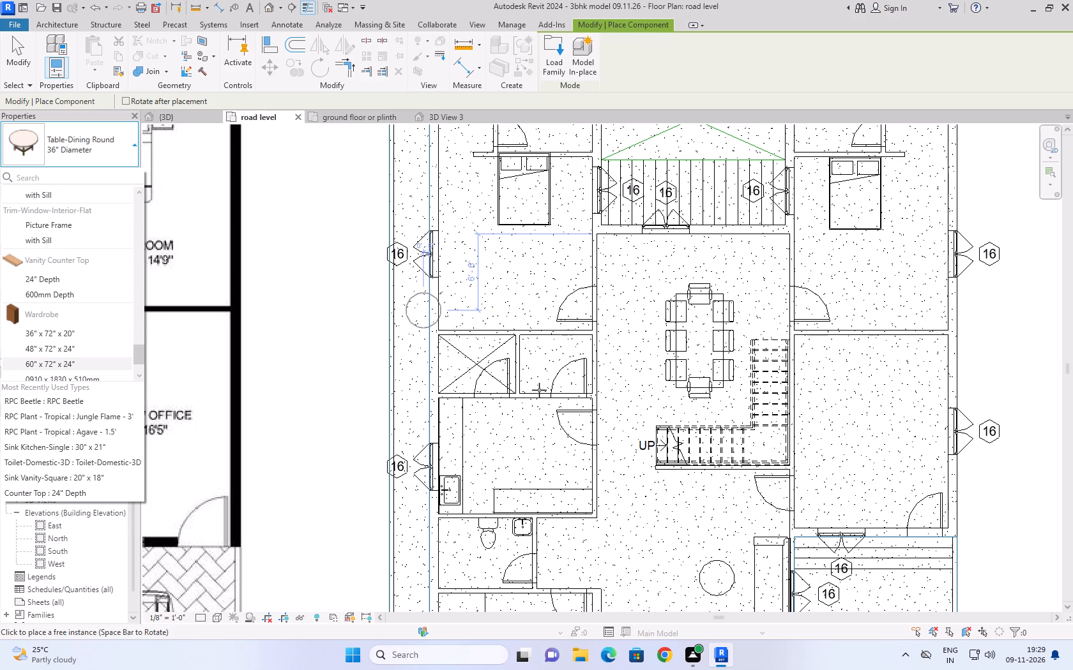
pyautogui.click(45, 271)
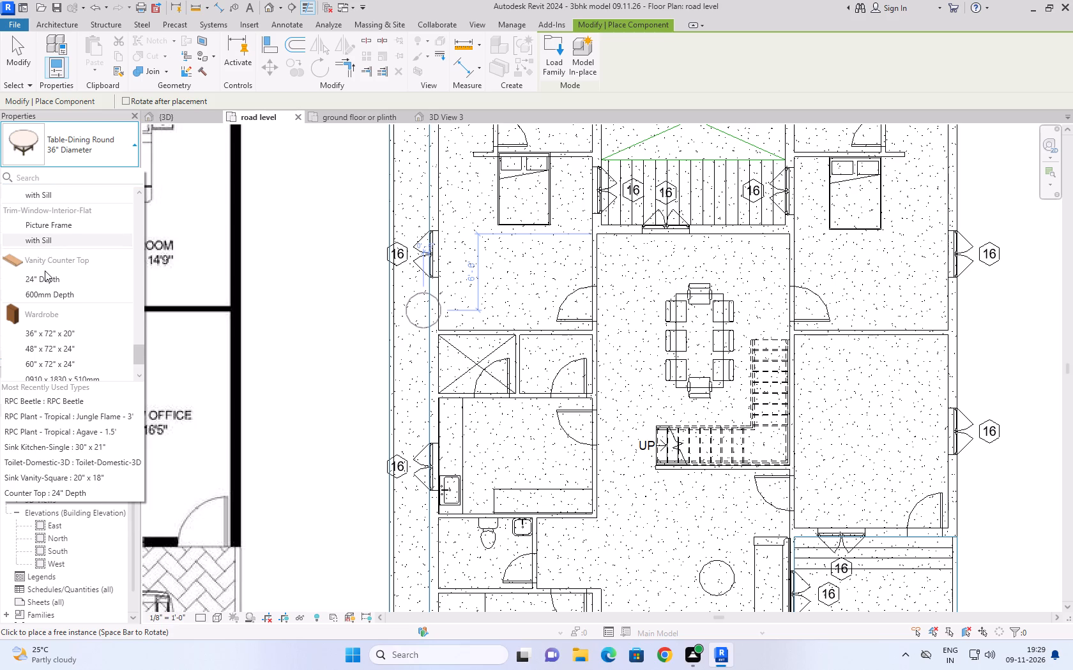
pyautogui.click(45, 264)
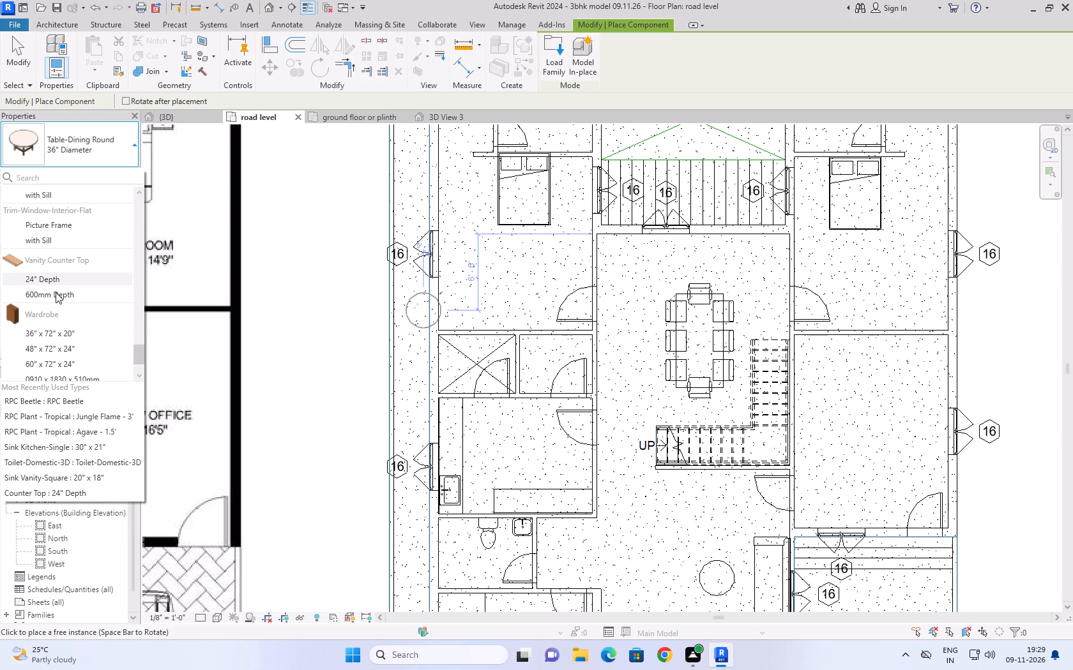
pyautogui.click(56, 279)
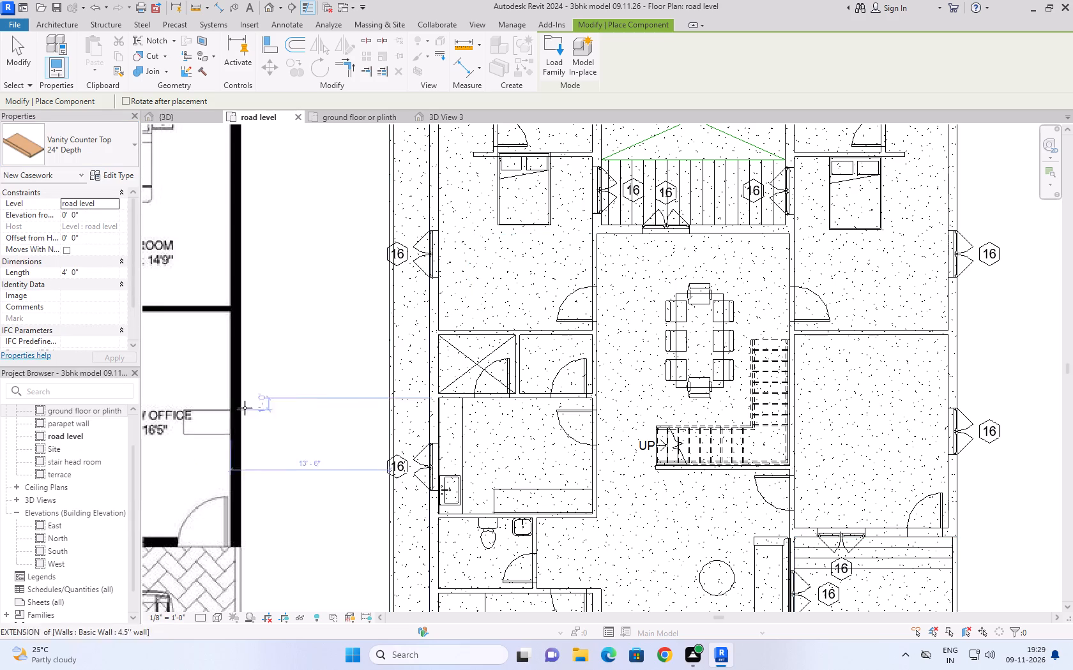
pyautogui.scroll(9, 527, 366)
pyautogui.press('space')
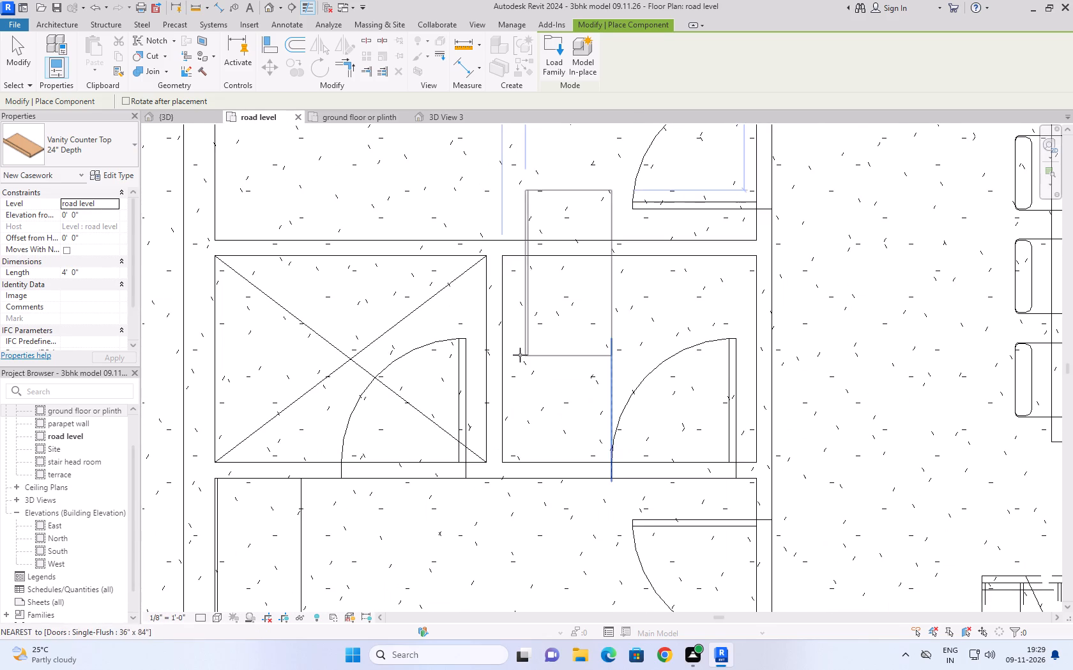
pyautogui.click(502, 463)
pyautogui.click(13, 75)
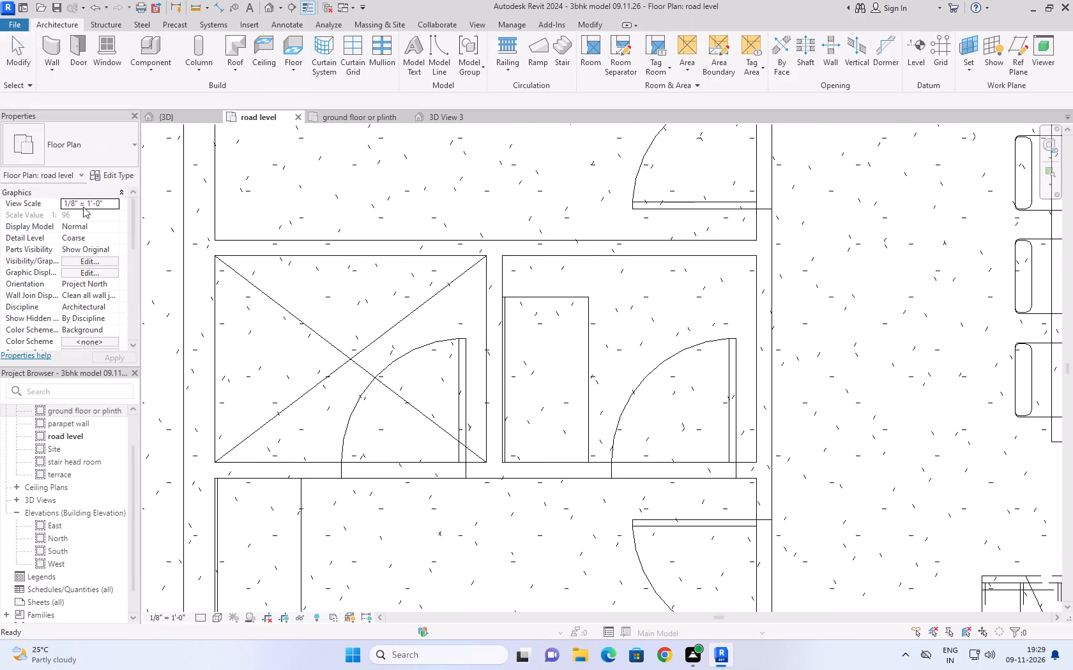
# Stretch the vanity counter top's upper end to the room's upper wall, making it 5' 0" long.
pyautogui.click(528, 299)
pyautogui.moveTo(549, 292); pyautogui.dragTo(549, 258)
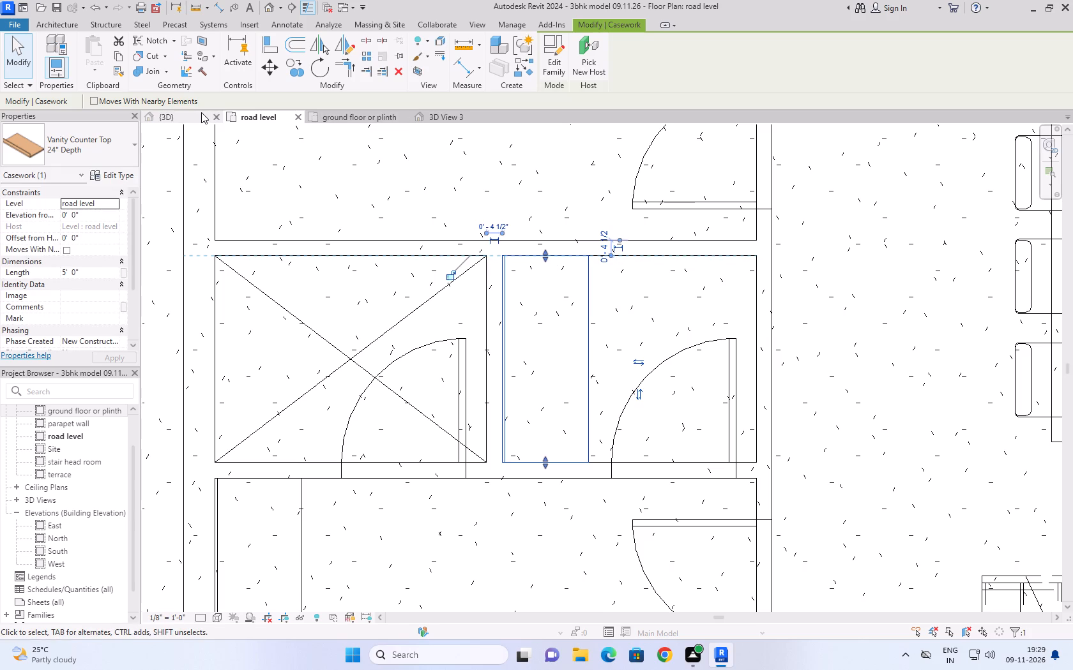
# Select the terrace floor slab in the {3D} view and examine the counter top's placement in the rooms below from several angles.
pyautogui.click(195, 112)
pyautogui.click(808, 341)
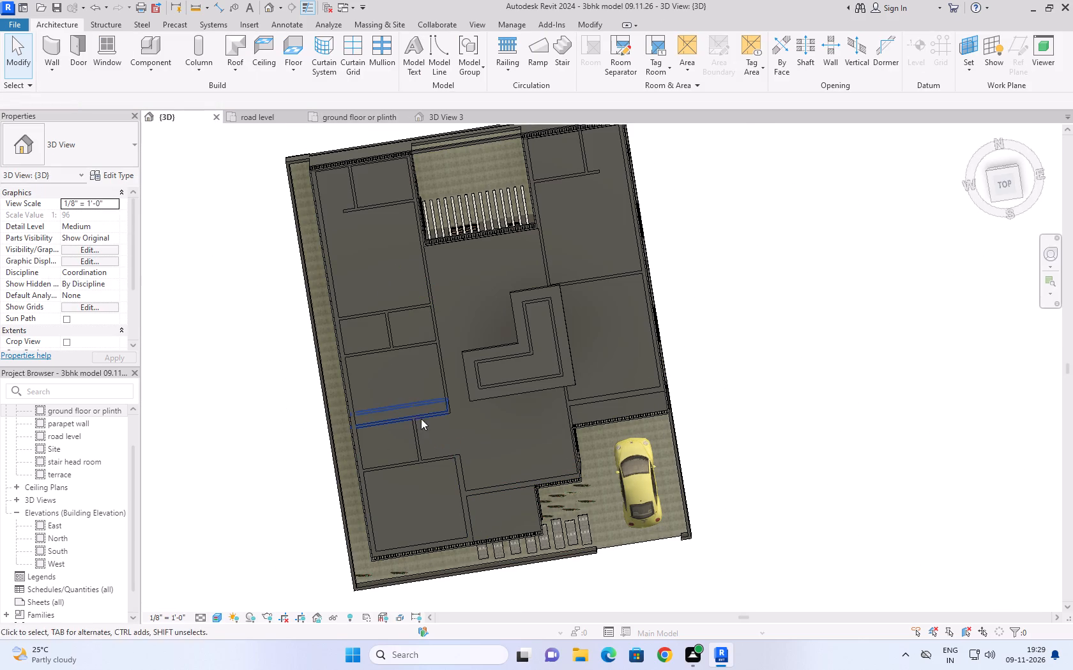
pyautogui.click(413, 338)
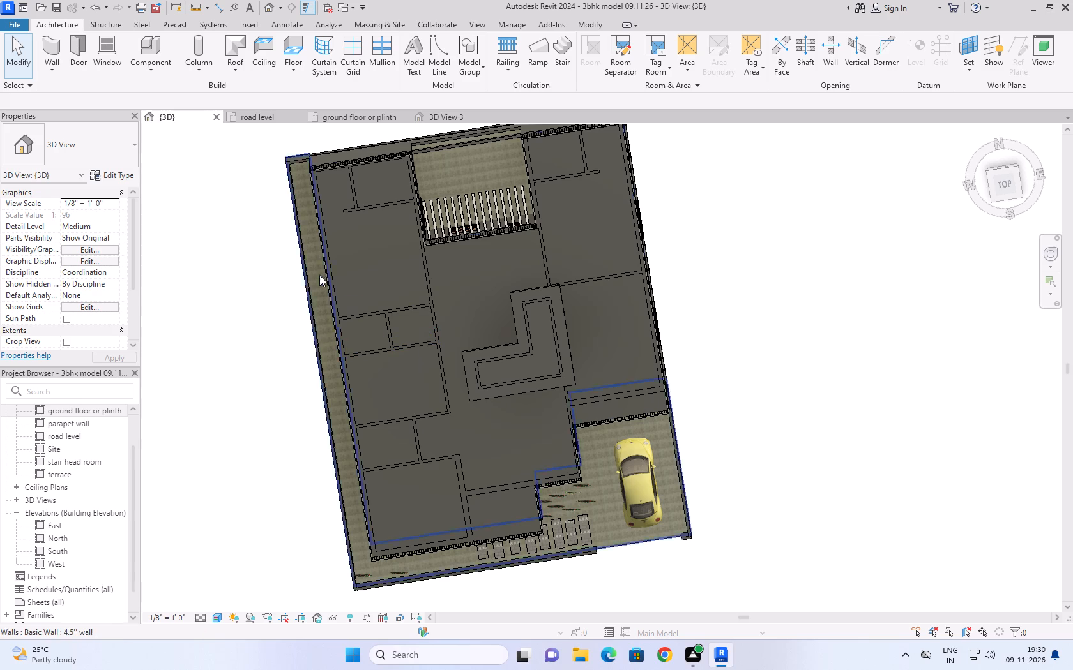
pyautogui.click(337, 324)
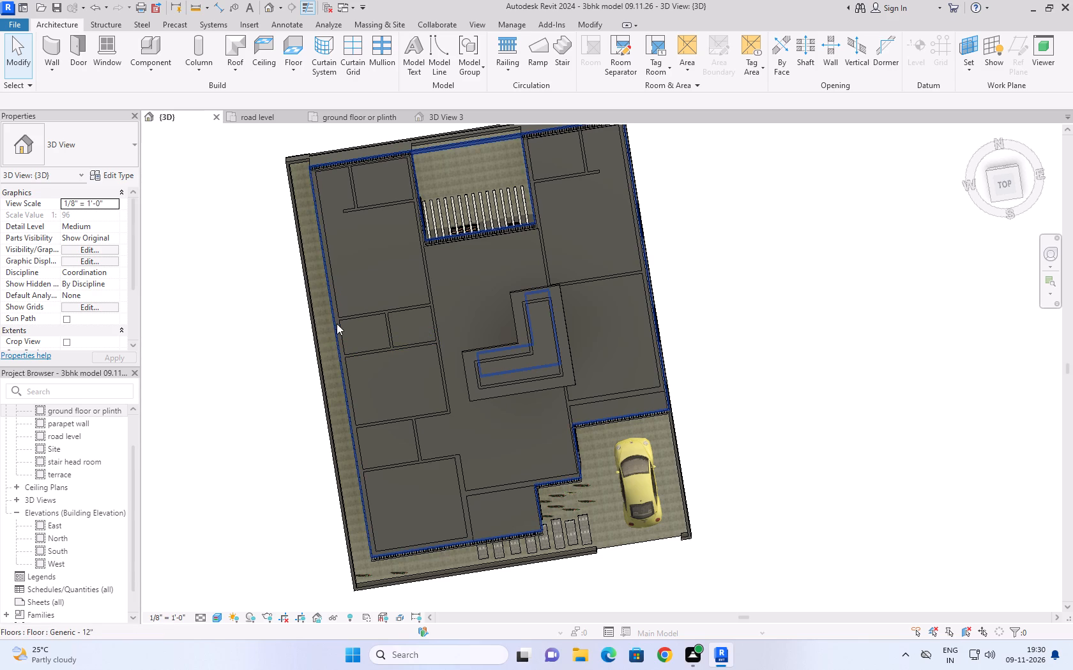
pyautogui.scroll(6, 405, 327)
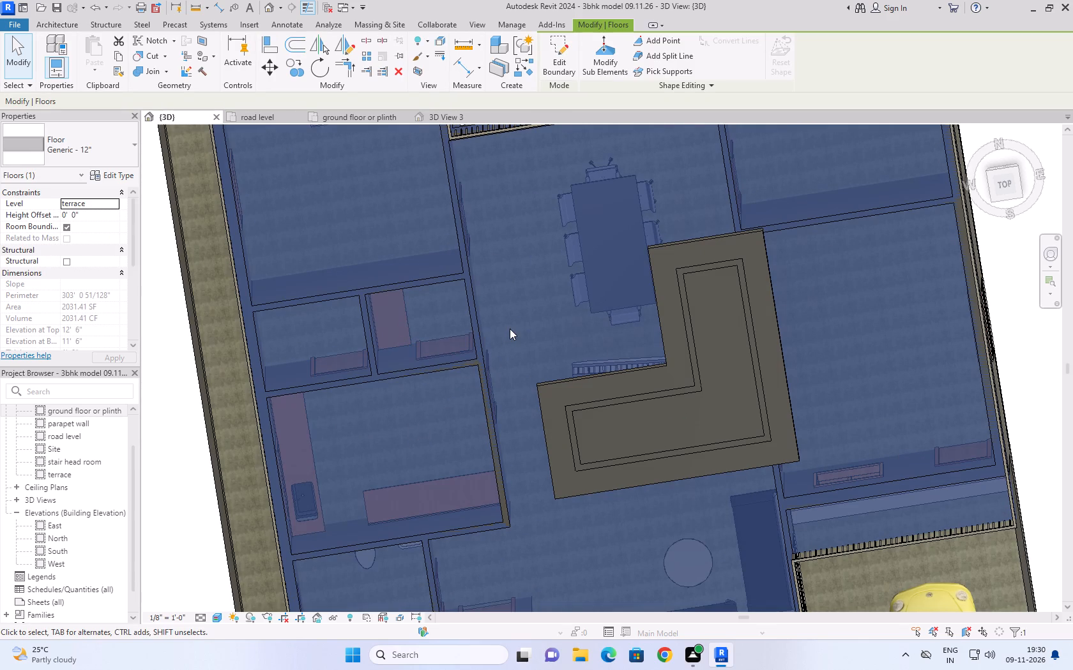
pyautogui.keyDown('shift'); pyautogui.moveTo(512, 327); pyautogui.dragTo(500, 429, button='middle'); pyautogui.keyUp('shift')
pyautogui.keyDown('shift'); pyautogui.moveTo(492, 382); pyautogui.dragTo(492, 377, button='middle'); pyautogui.keyUp('shift')
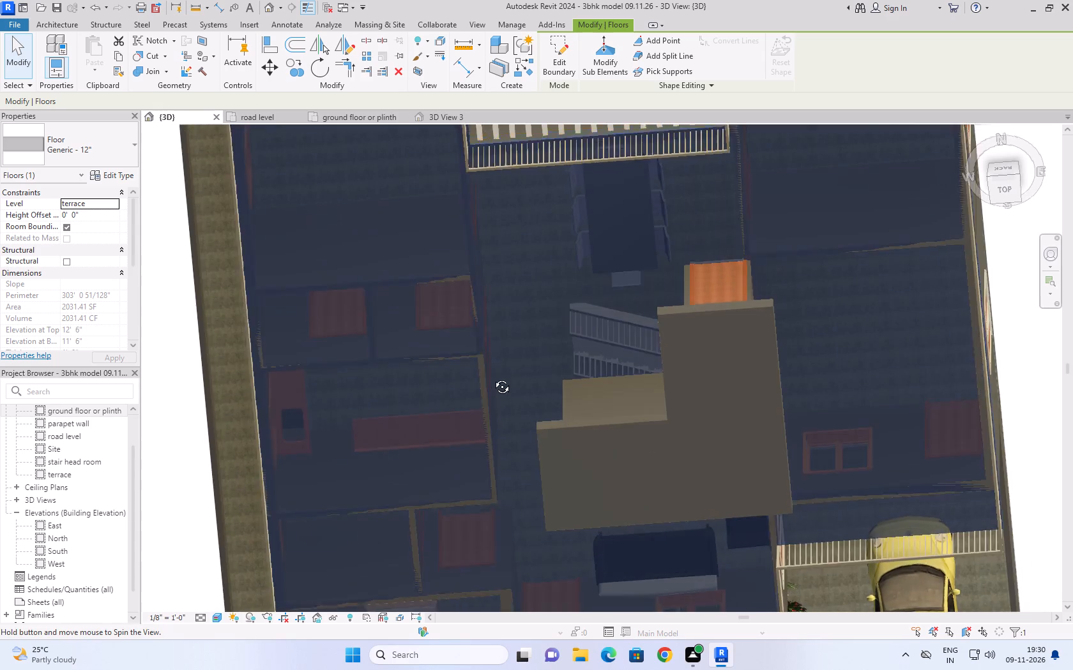
pyautogui.keyDown('shift'); pyautogui.moveTo(492, 377); pyautogui.dragTo(330, 133, button='middle'); pyautogui.keyUp('shift')
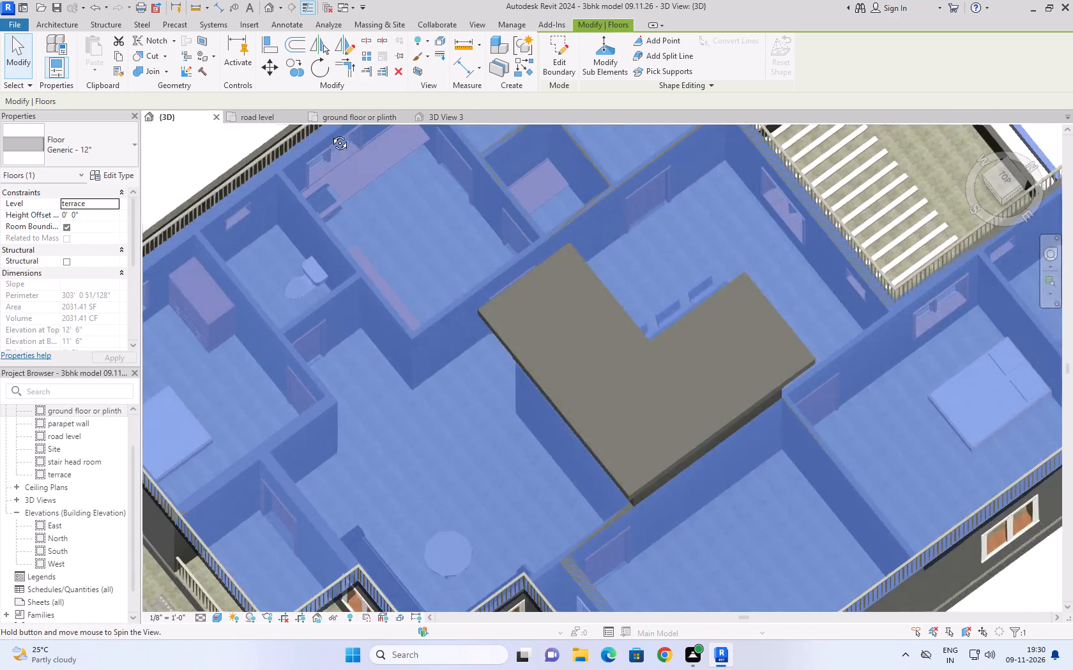
pyautogui.keyDown('shift'); pyautogui.moveTo(330, 133); pyautogui.dragTo(450, 257, button='middle'); pyautogui.keyUp('shift')
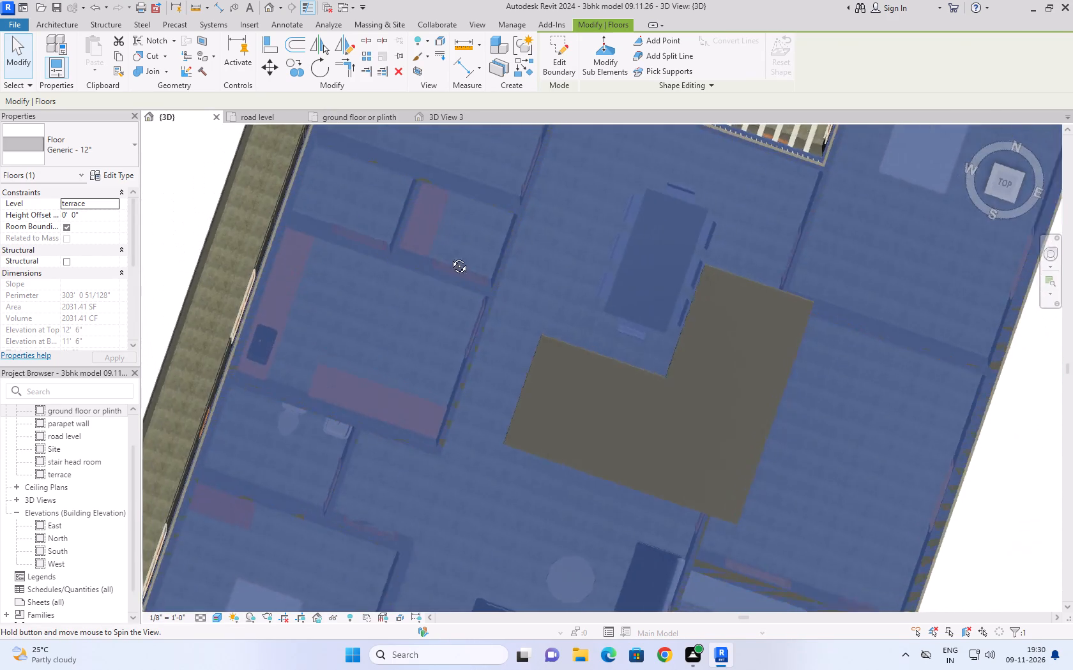
pyautogui.keyDown('shift'); pyautogui.moveTo(450, 257); pyautogui.dragTo(470, 251, button='middle'); pyautogui.keyUp('shift')
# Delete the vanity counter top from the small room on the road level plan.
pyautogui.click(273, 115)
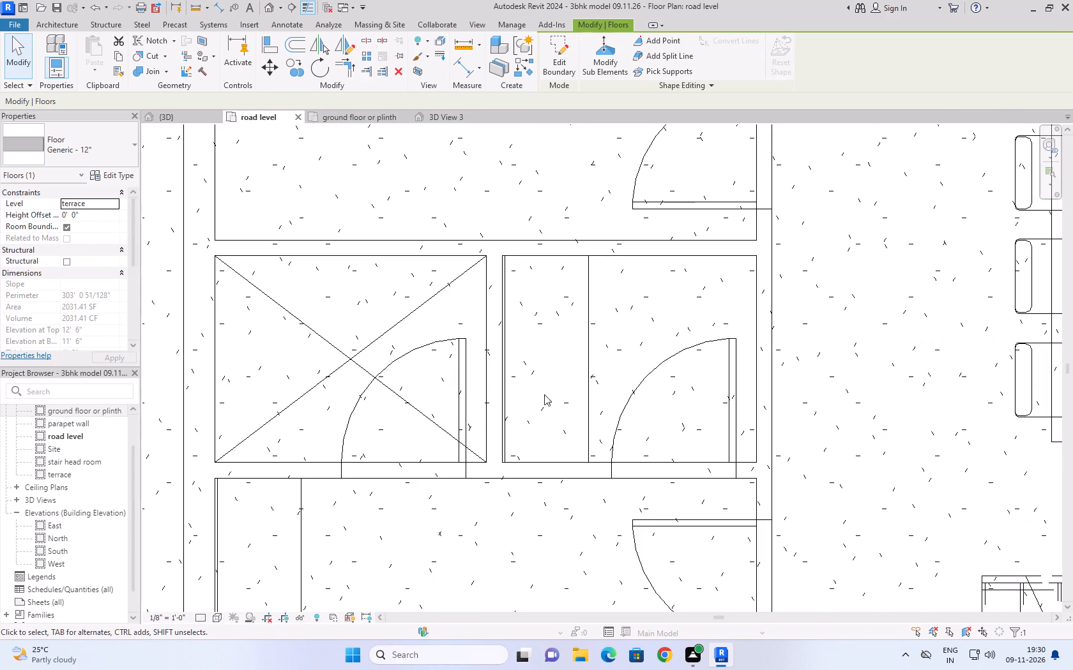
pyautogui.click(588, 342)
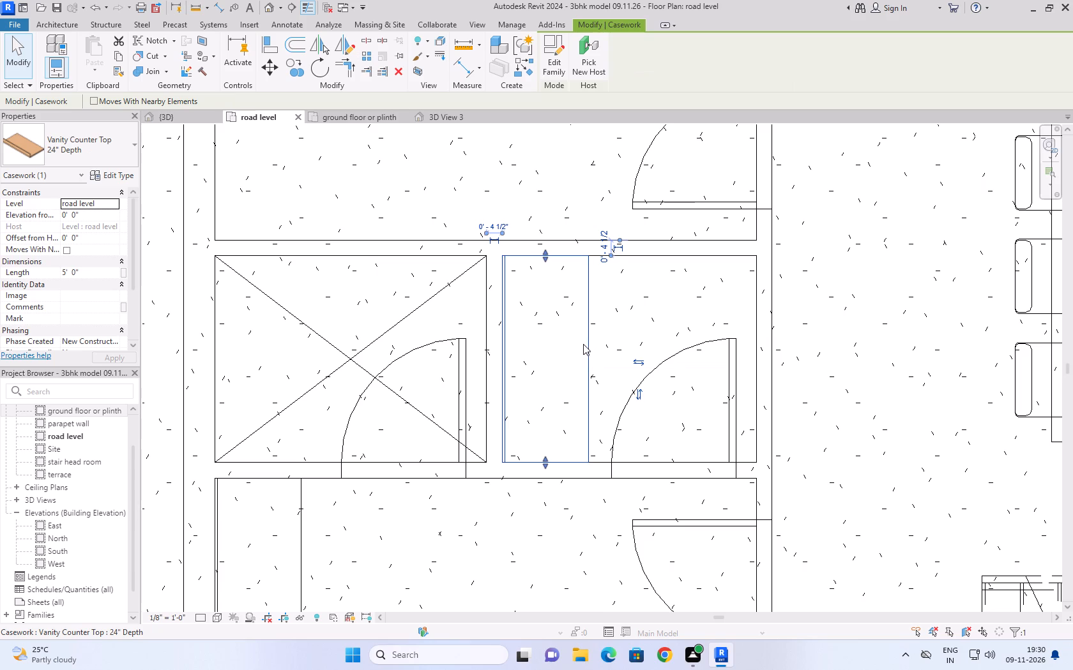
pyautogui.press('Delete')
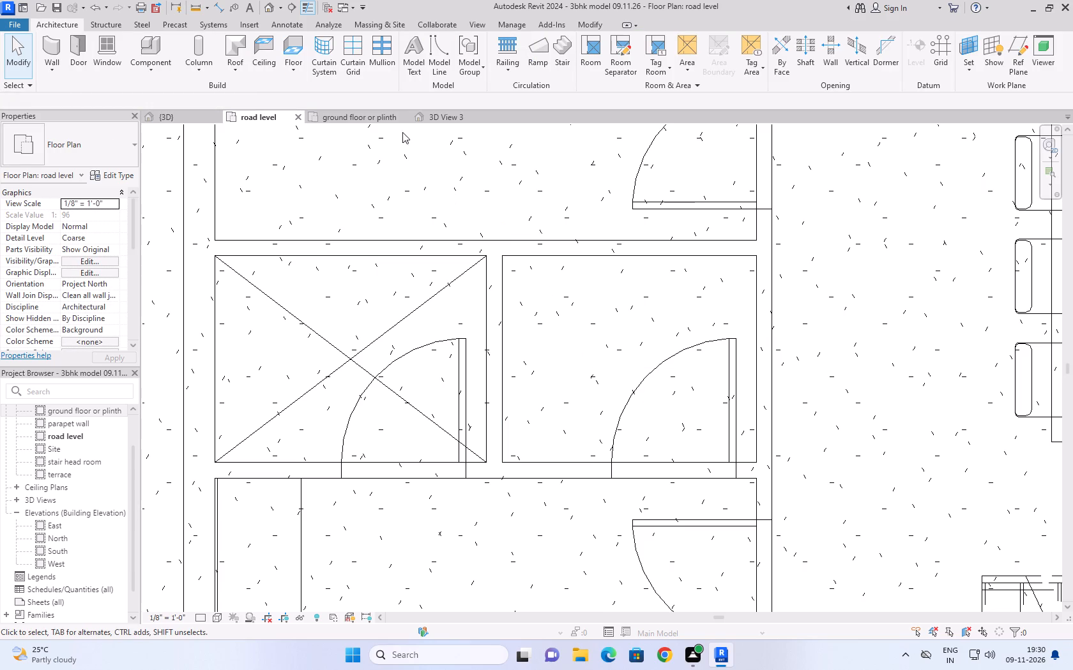
# On the ground floor or plinth plan, place a 24" Depth Vanity Counter Top, rotated upright, in the small room's lower-left corner above the kitchen.
pyautogui.click(378, 115)
pyautogui.scroll(2, 236, 218)
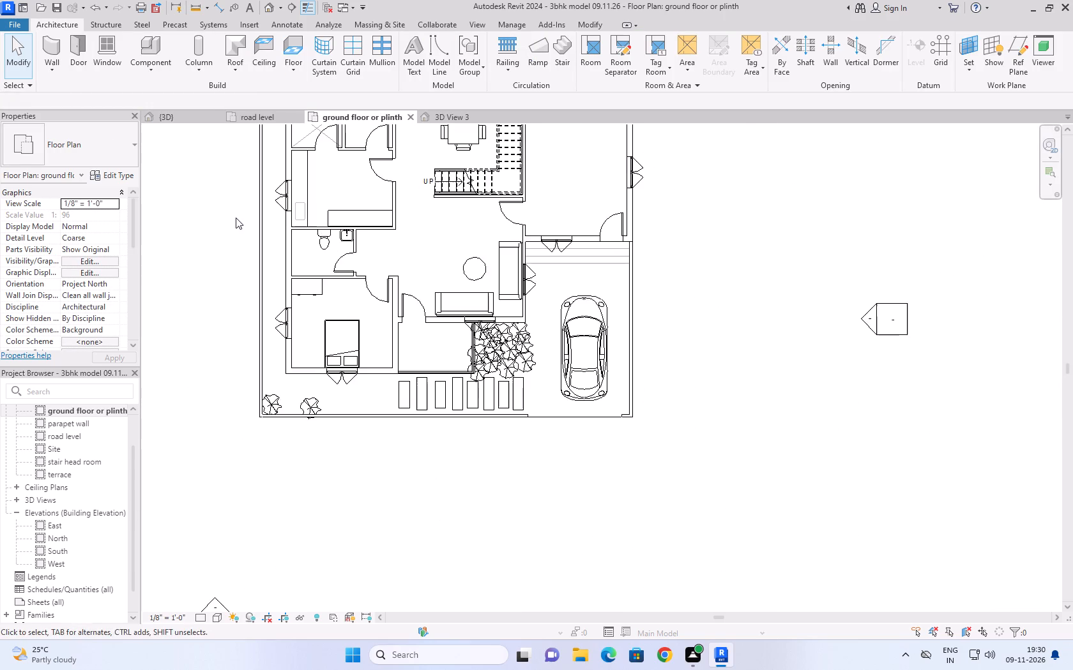
pyautogui.moveTo(278, 187); pyautogui.dragTo(277, 435, button='middle')
pyautogui.scroll(4, 316, 391)
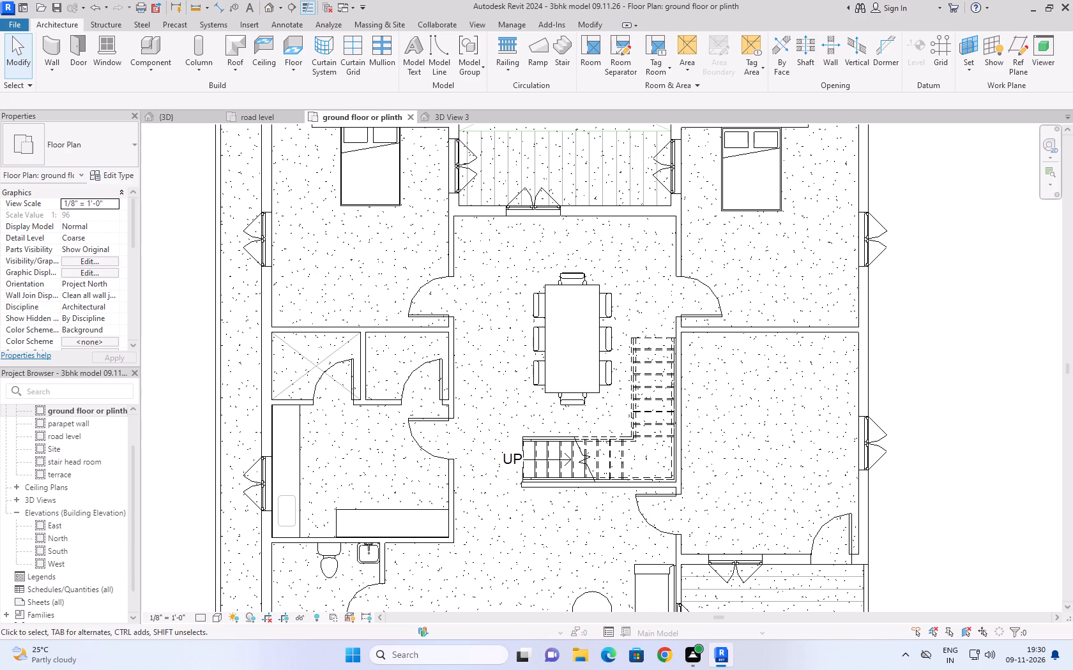
pyautogui.click(146, 70)
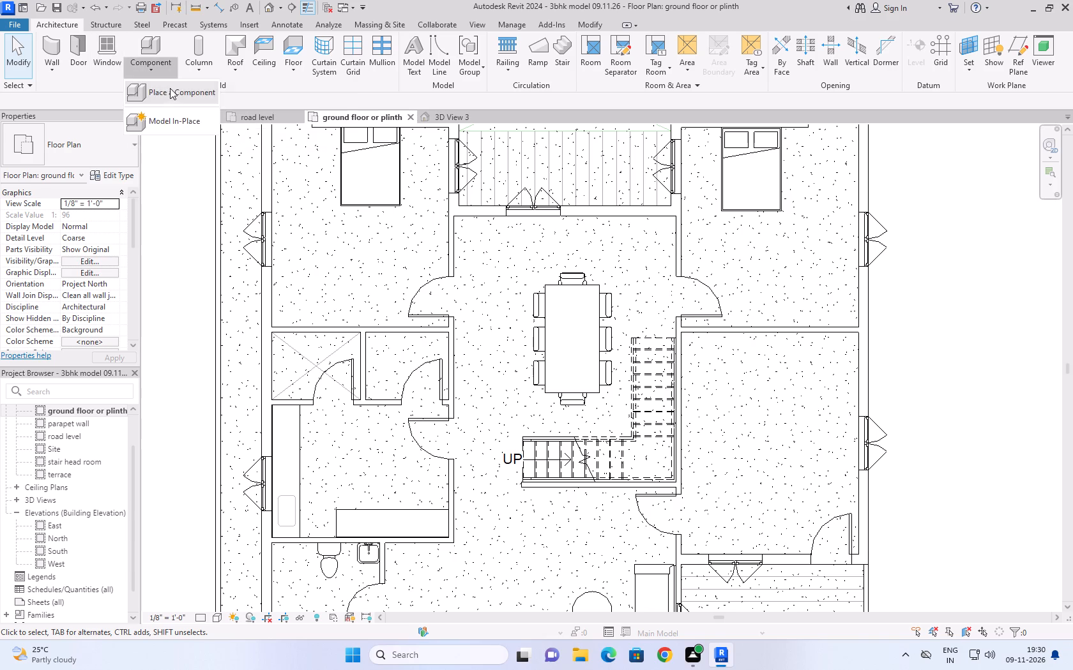
pyautogui.click(174, 90)
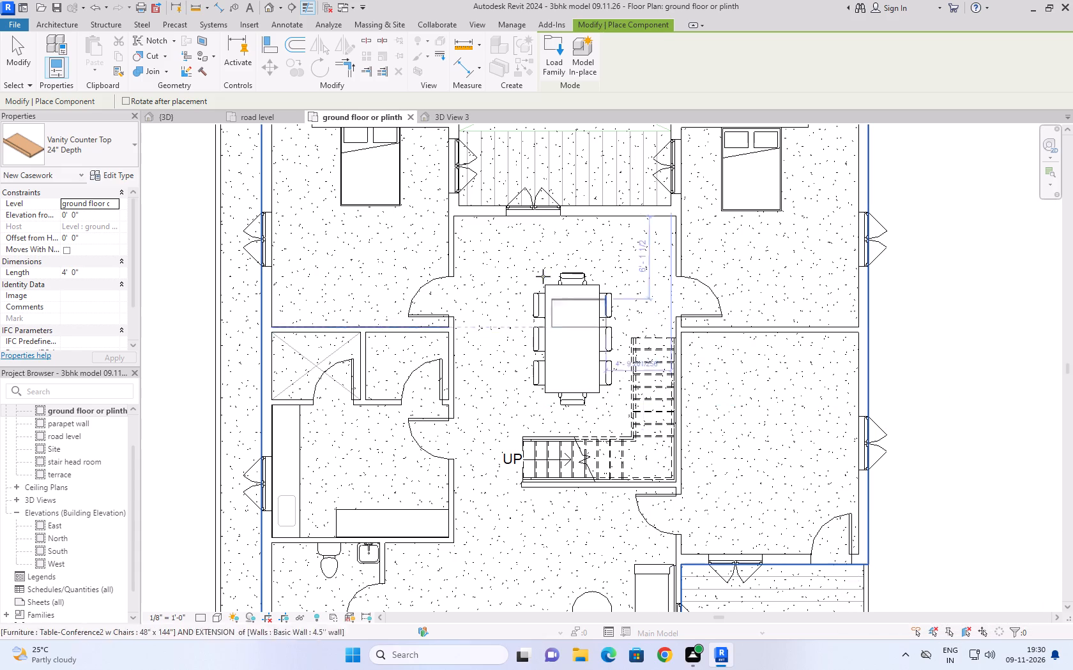
pyautogui.scroll(-4, 462, 377)
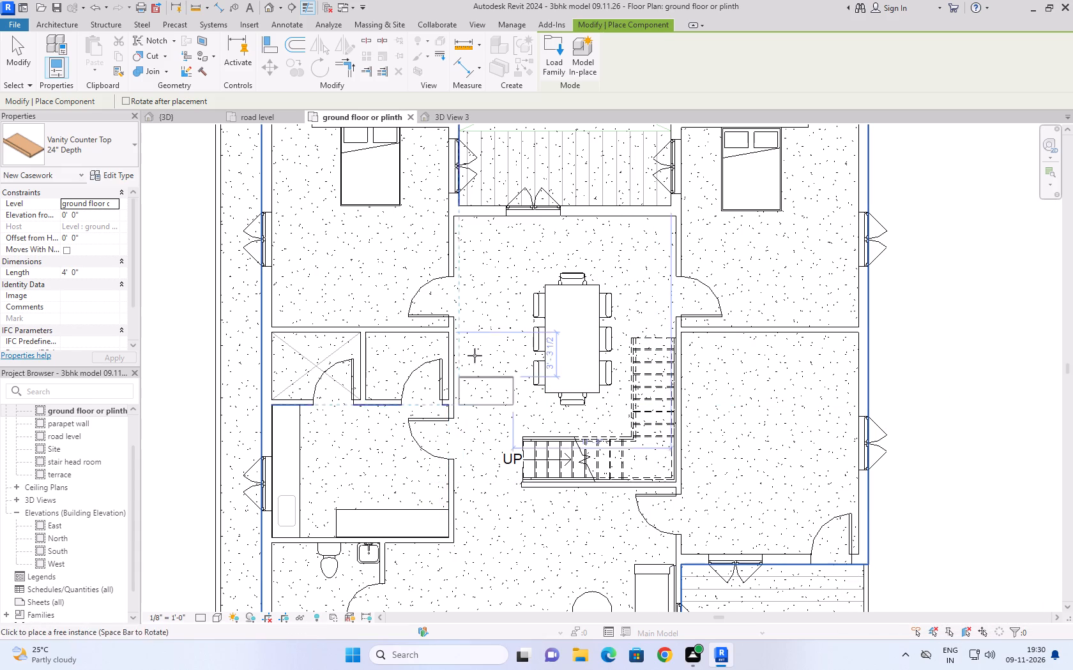
pyautogui.scroll(9, 428, 361)
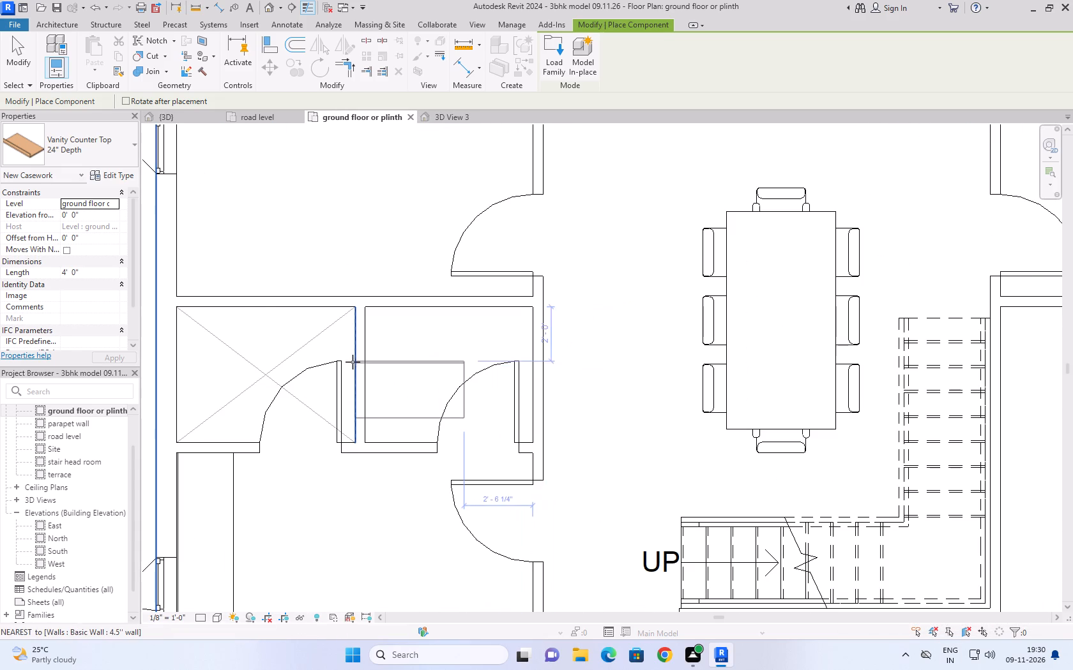
pyautogui.press('space')
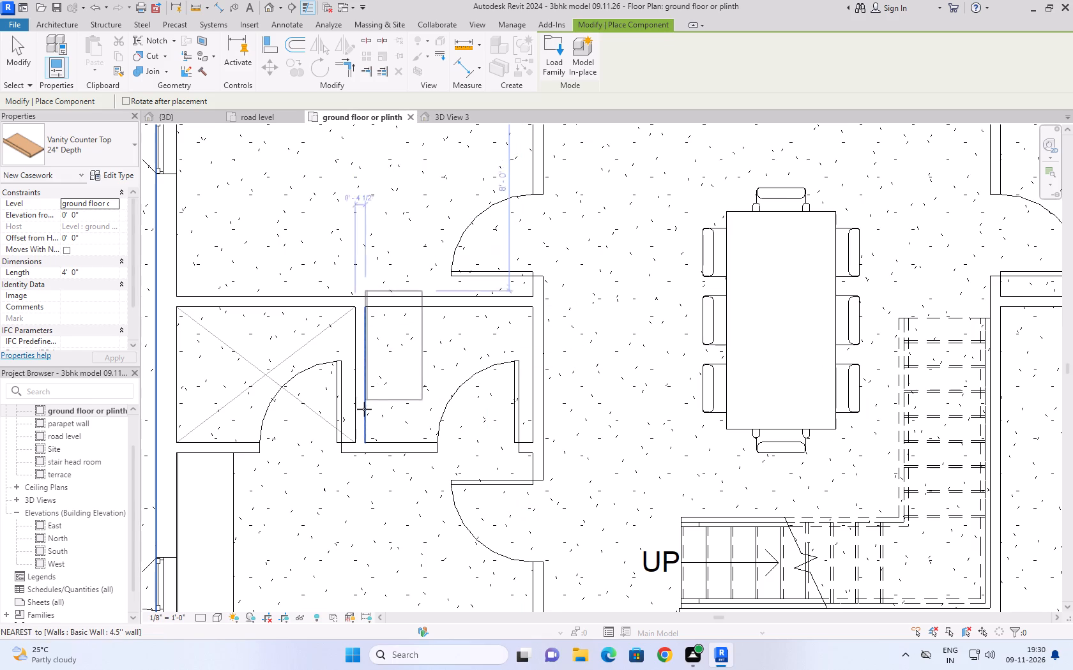
pyautogui.scroll(8, 364, 409)
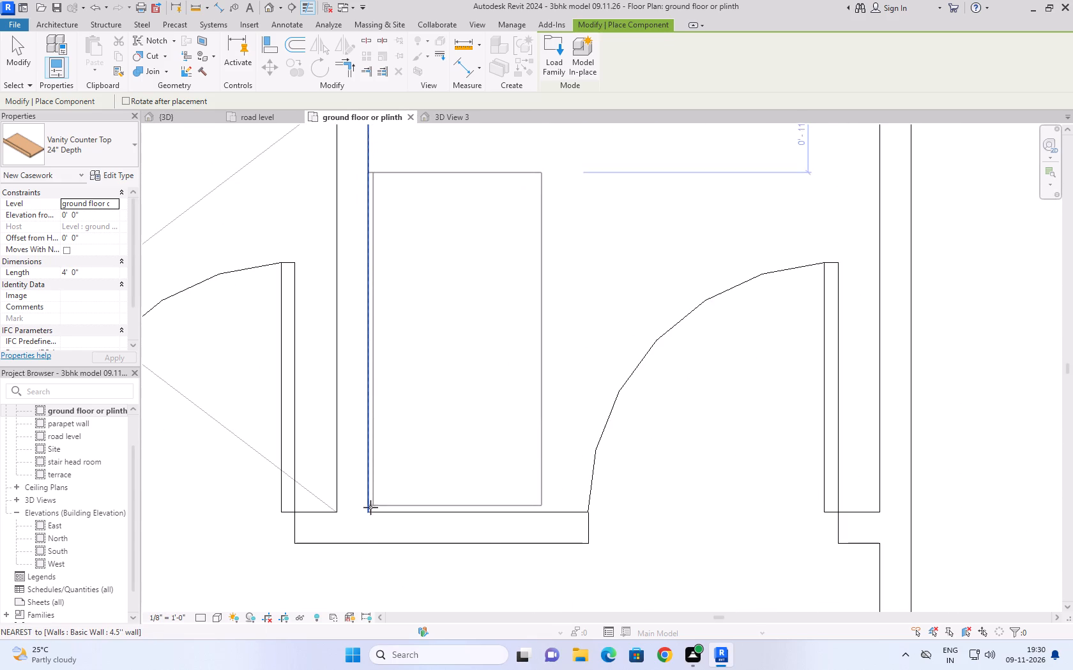
pyautogui.click(370, 512)
pyautogui.scroll(-5, 444, 450)
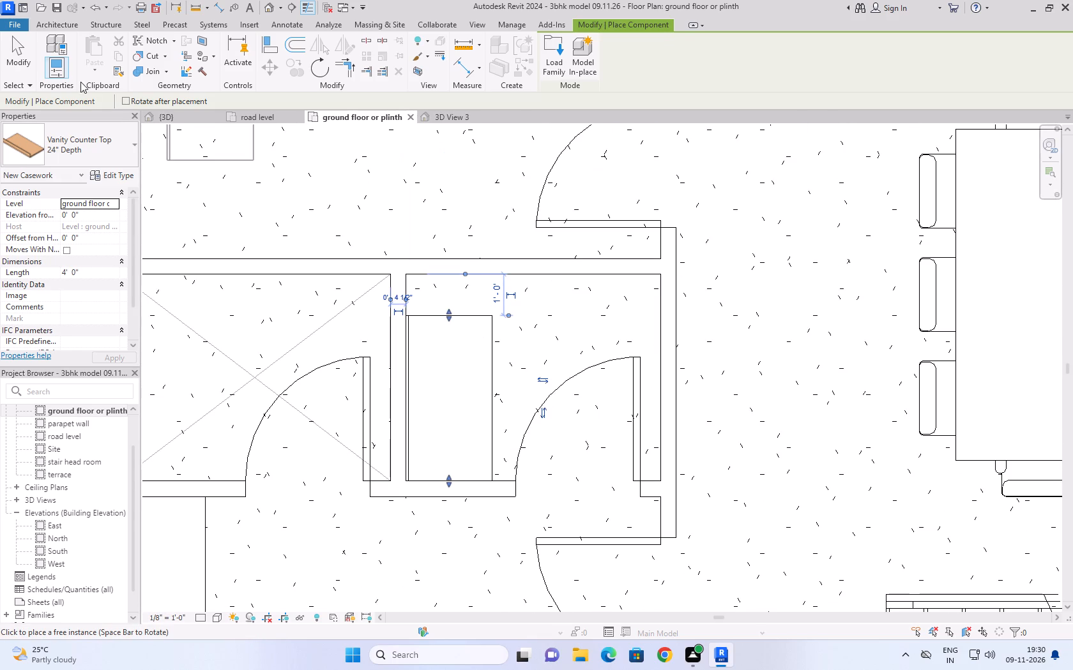
pyautogui.click(34, 43)
pyautogui.click(22, 45)
# Stretch the vanity counter top's upper end until it meets the small room's upper wall.
pyautogui.click(454, 313)
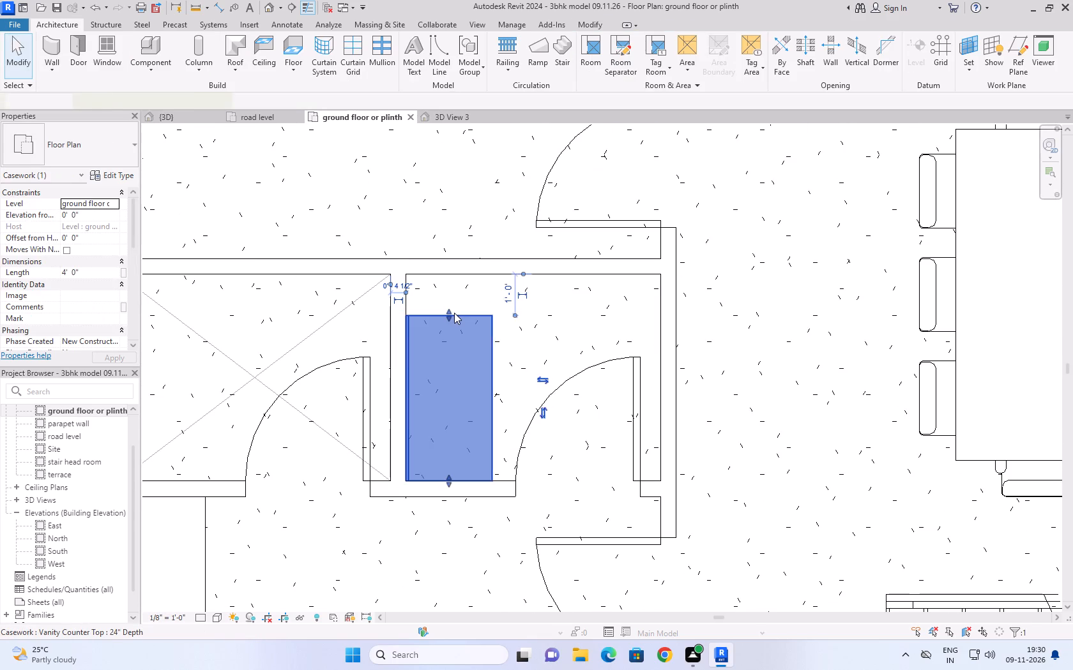
pyautogui.scroll(8, 454, 313)
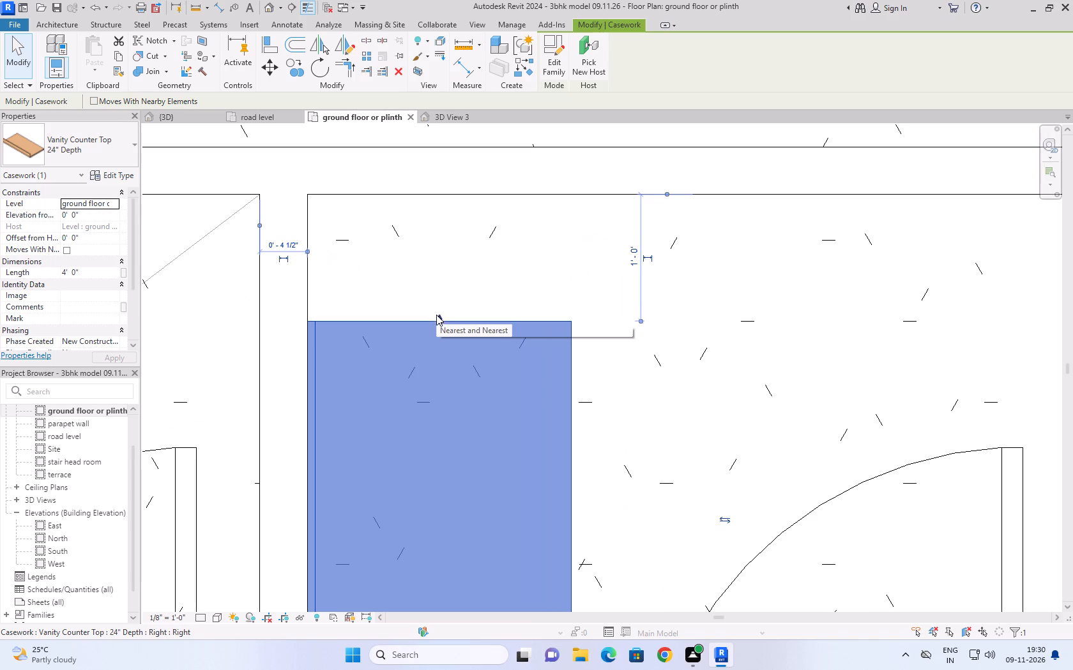
pyautogui.moveTo(438, 317); pyautogui.dragTo(441, 194)
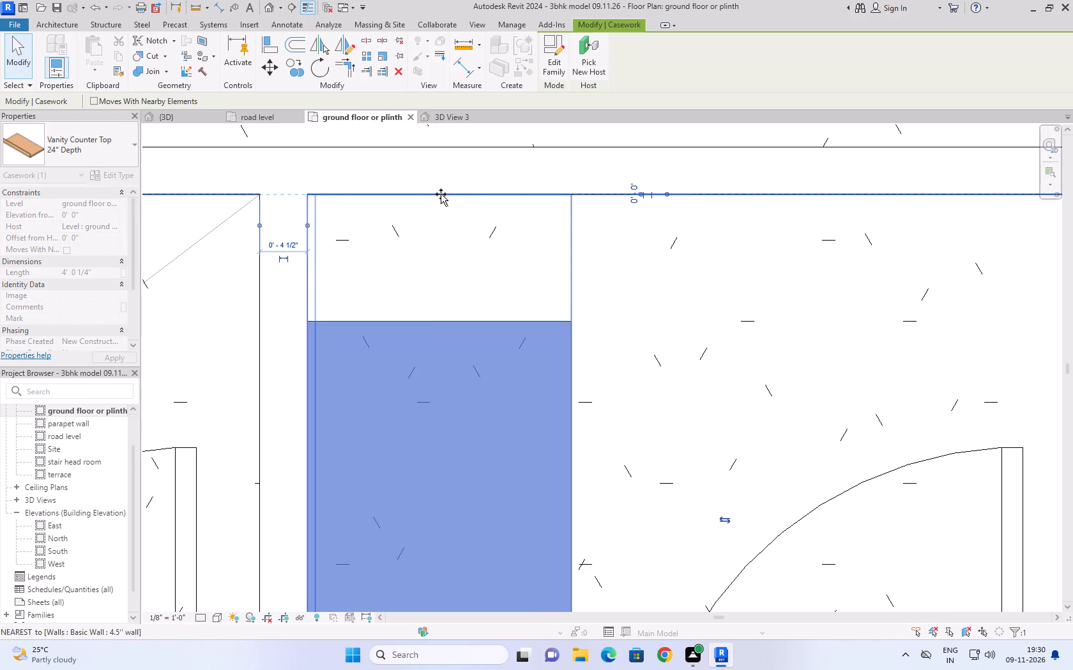
pyautogui.moveTo(441, 194); pyautogui.dragTo(441, 193)
pyautogui.scroll(-7, 453, 316)
pyautogui.click(538, 324)
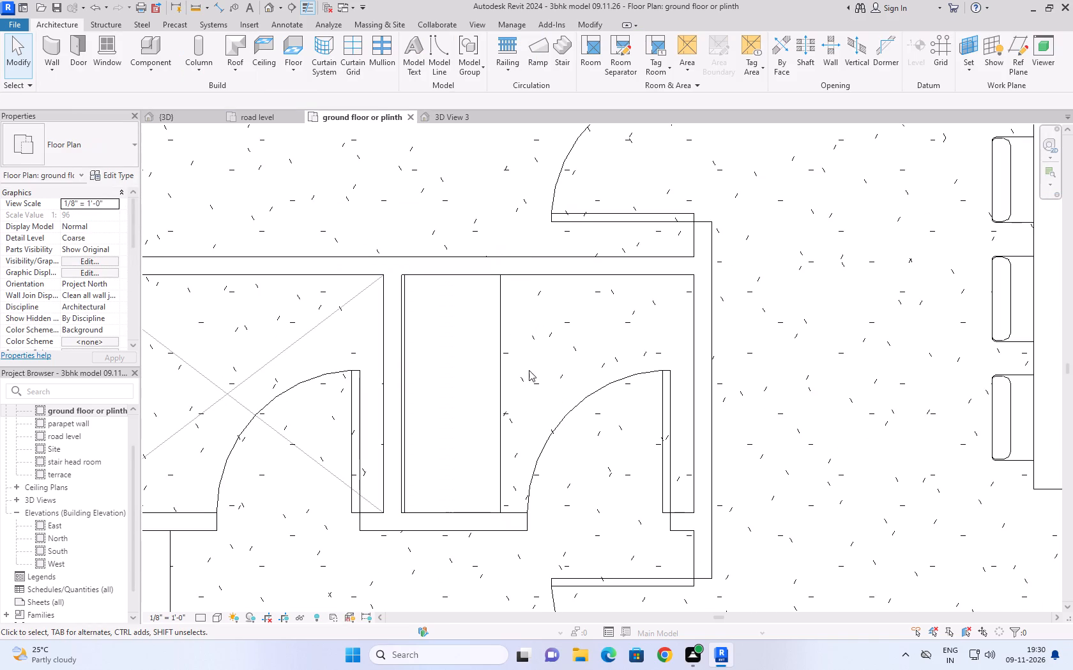
# Select the terrace floor slab in the {3D} view and examine the stretched vanity counter top in the small room from several angles.
pyautogui.click(190, 108)
pyautogui.click(190, 113)
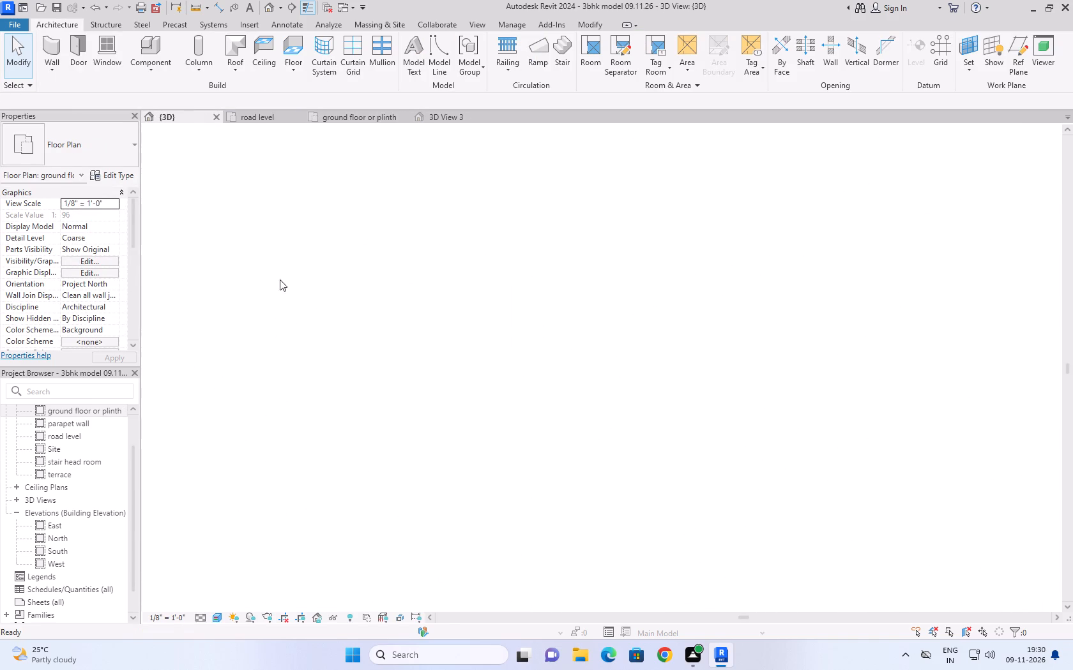
pyautogui.scroll(-5, 465, 320)
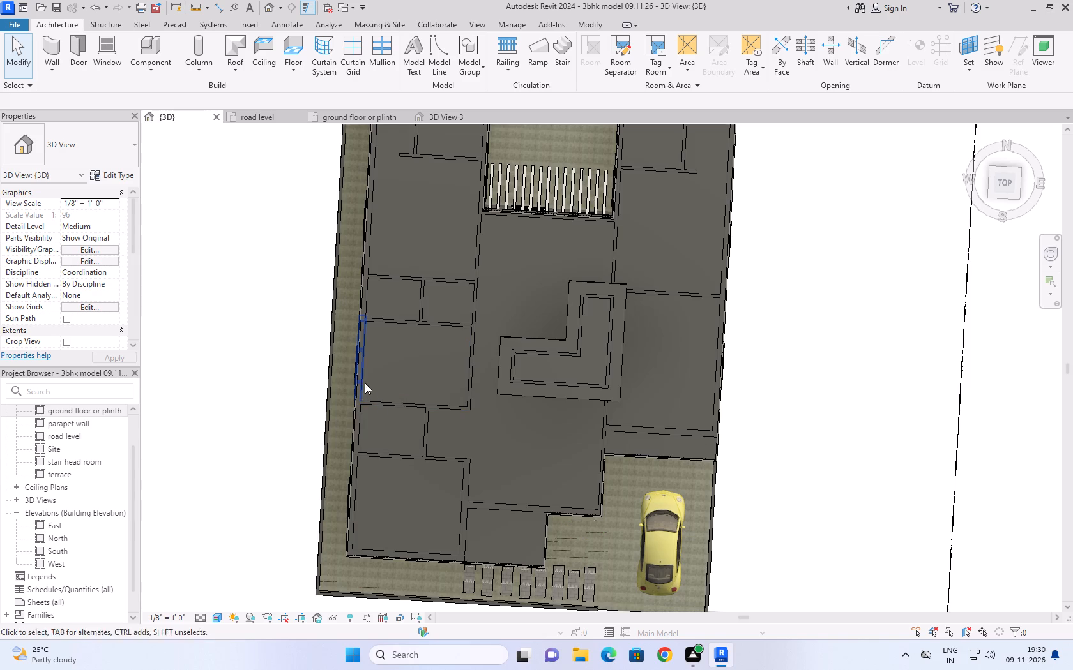
pyautogui.click(357, 430)
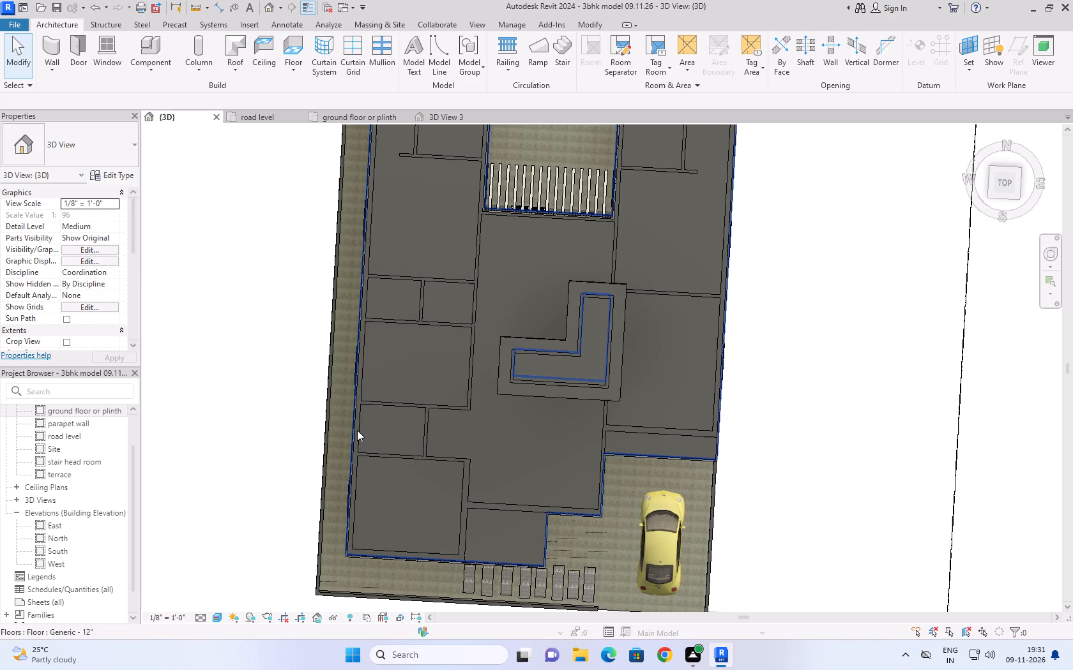
pyautogui.scroll(13, 453, 306)
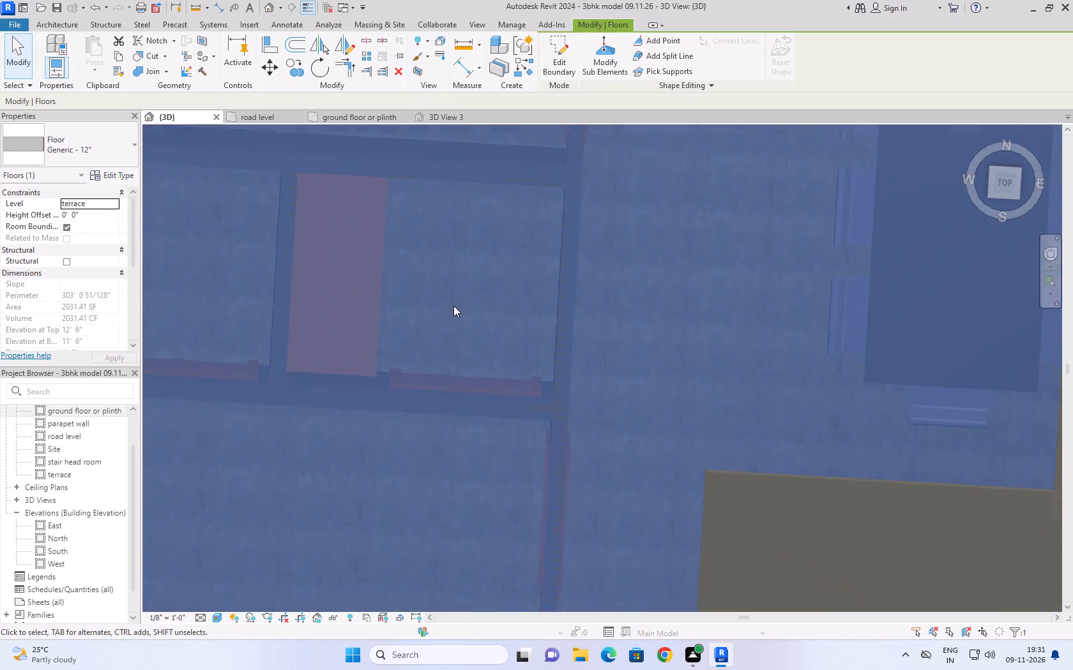
pyautogui.keyDown('shift'); pyautogui.moveTo(512, 322); pyautogui.dragTo(506, 320, button='middle'); pyautogui.keyUp('shift')
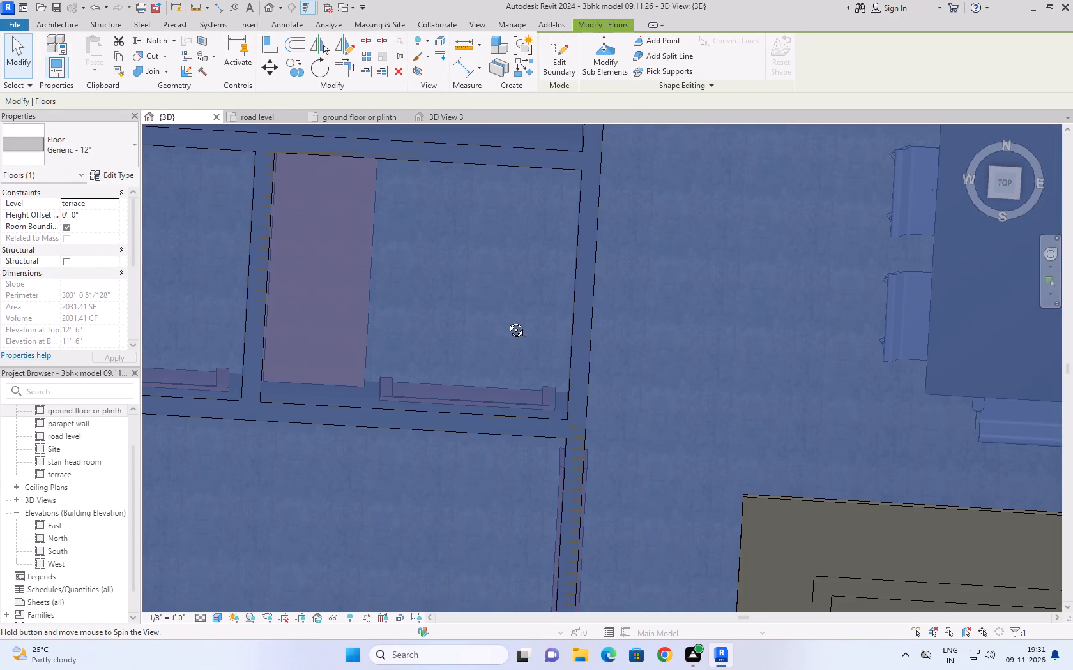
pyautogui.keyDown('shift'); pyautogui.moveTo(506, 320); pyautogui.dragTo(416, 229, button='middle'); pyautogui.keyUp('shift')
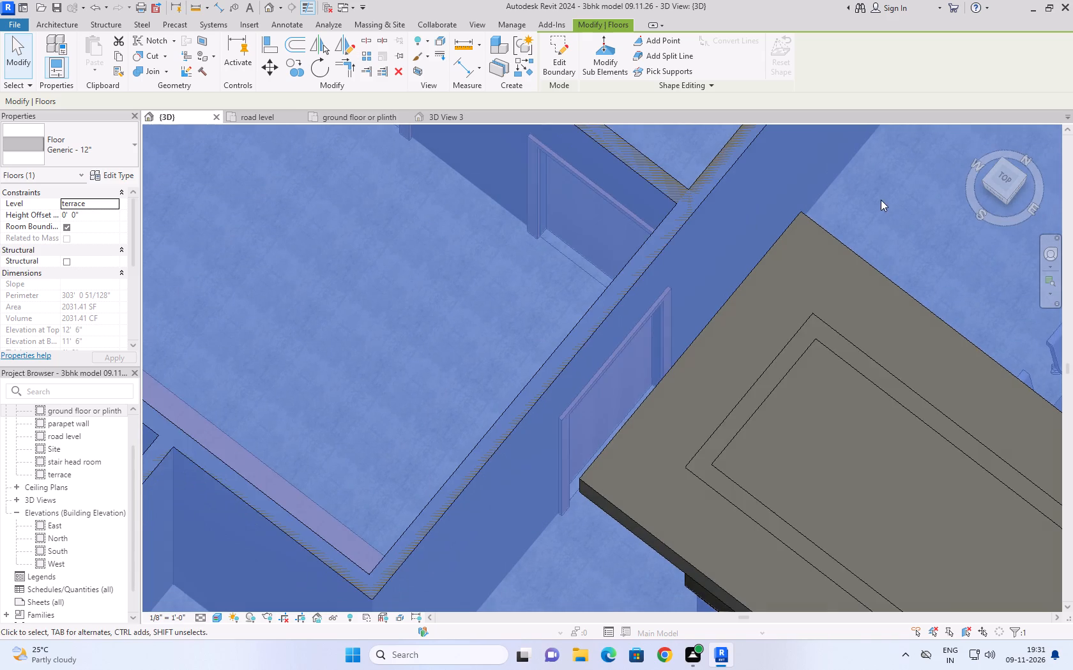
pyautogui.moveTo(881, 200); pyautogui.dragTo(487, 397, button='middle')
pyautogui.keyDown('shift'); pyautogui.moveTo(339, 338); pyautogui.dragTo(281, 290, button='middle'); pyautogui.keyUp('shift')
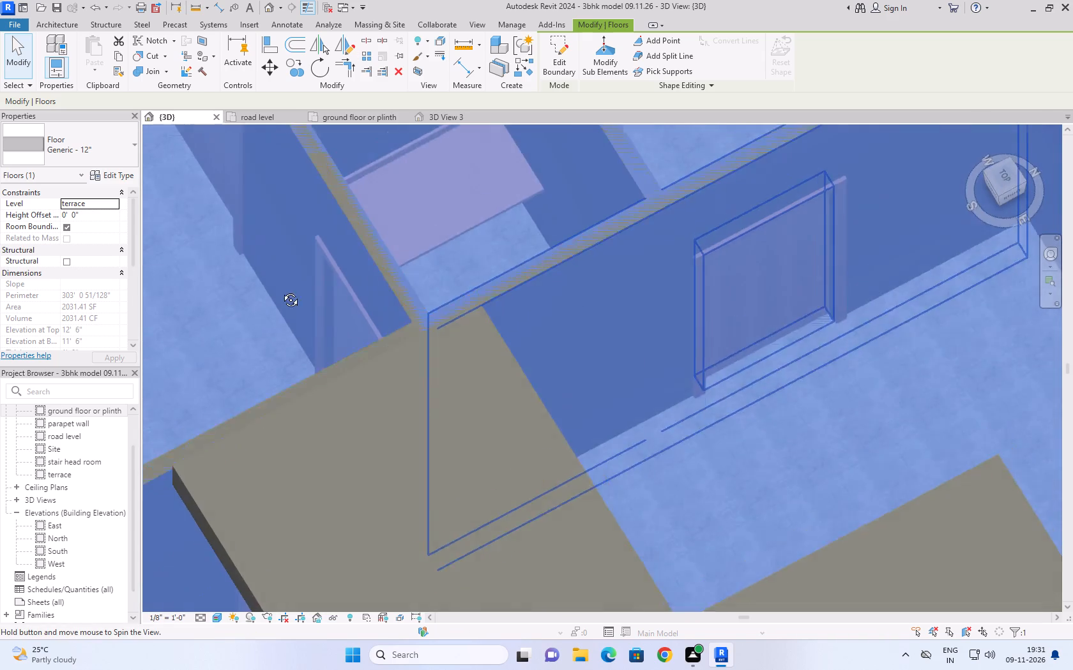
pyautogui.keyDown('shift'); pyautogui.moveTo(281, 290); pyautogui.dragTo(278, 309, button='middle'); pyautogui.keyUp('shift')
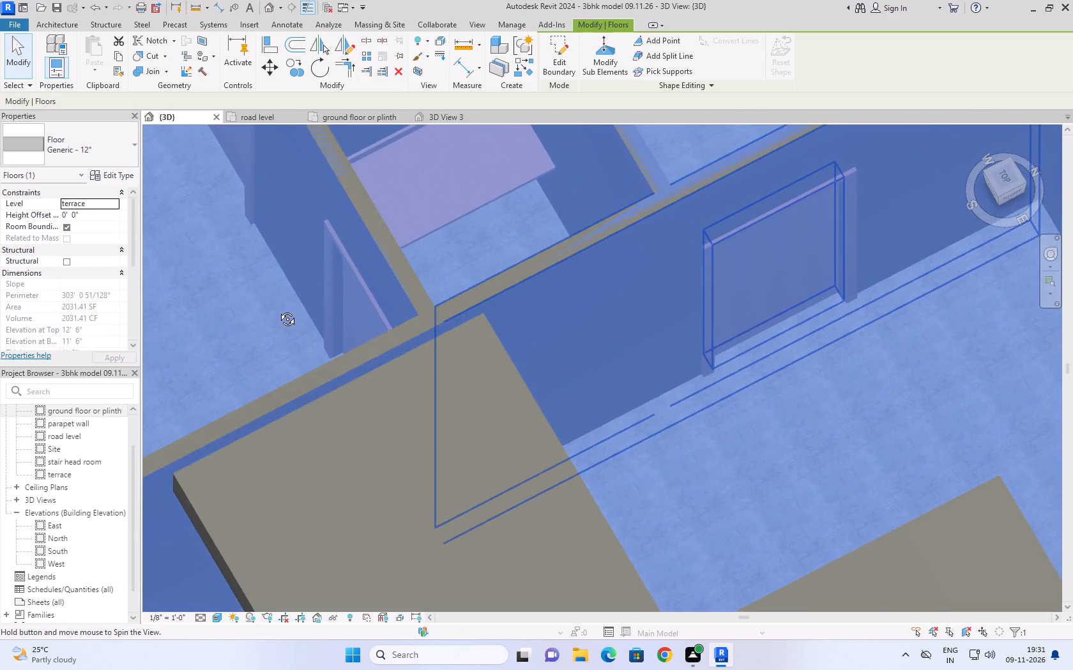
pyautogui.keyDown('shift'); pyautogui.moveTo(278, 309); pyautogui.dragTo(390, 350, button='middle'); pyautogui.keyUp('shift')
# Return to the ground floor or plinth plan and look over the whole furnished house layout.
pyautogui.click(358, 108)
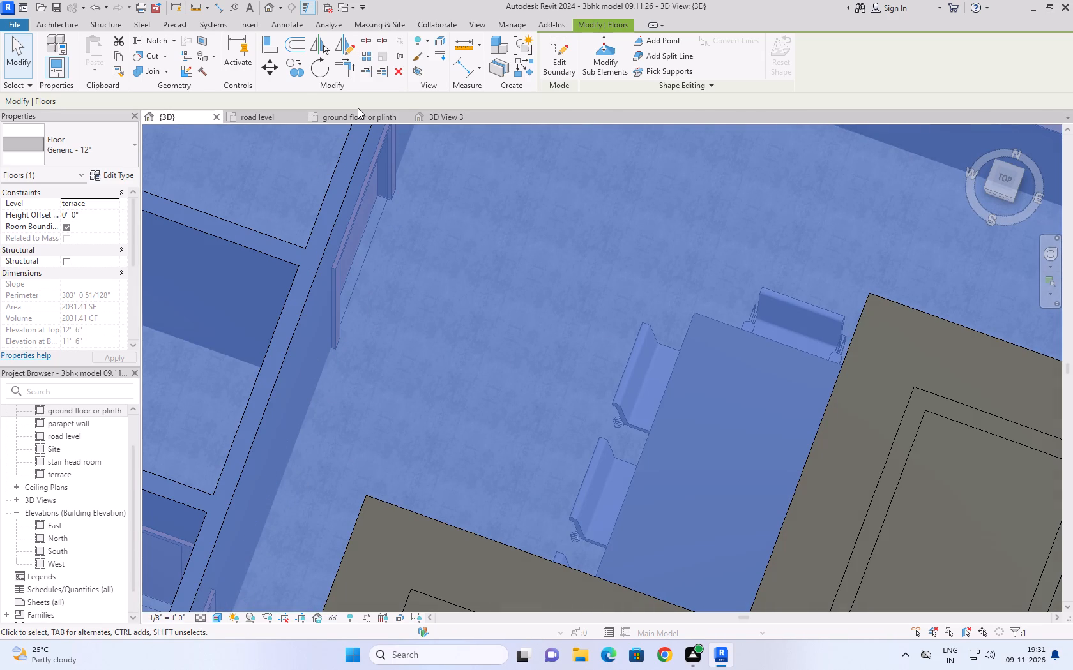
pyautogui.click(359, 114)
pyautogui.scroll(-9, 671, 291)
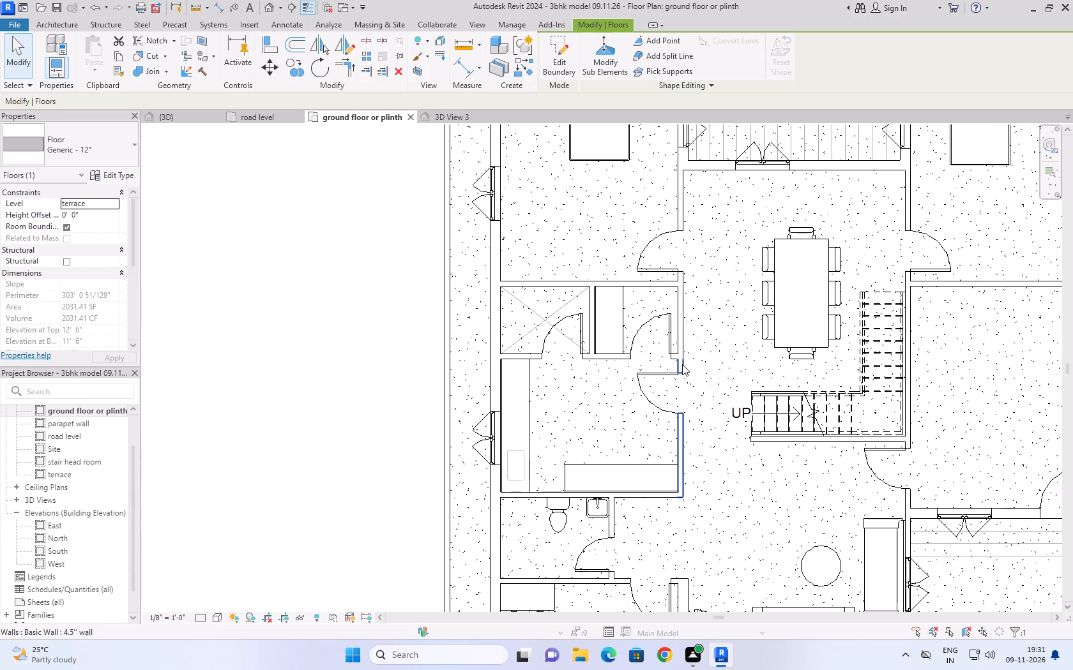
pyautogui.scroll(-4, 742, 377)
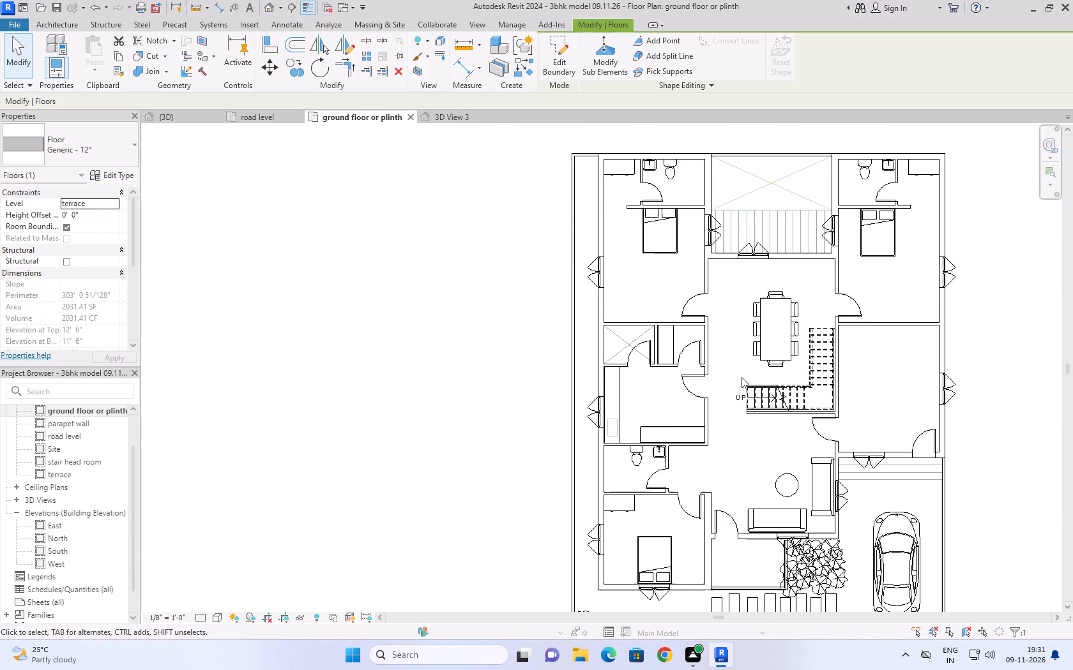
pyautogui.scroll(-4, 742, 377)
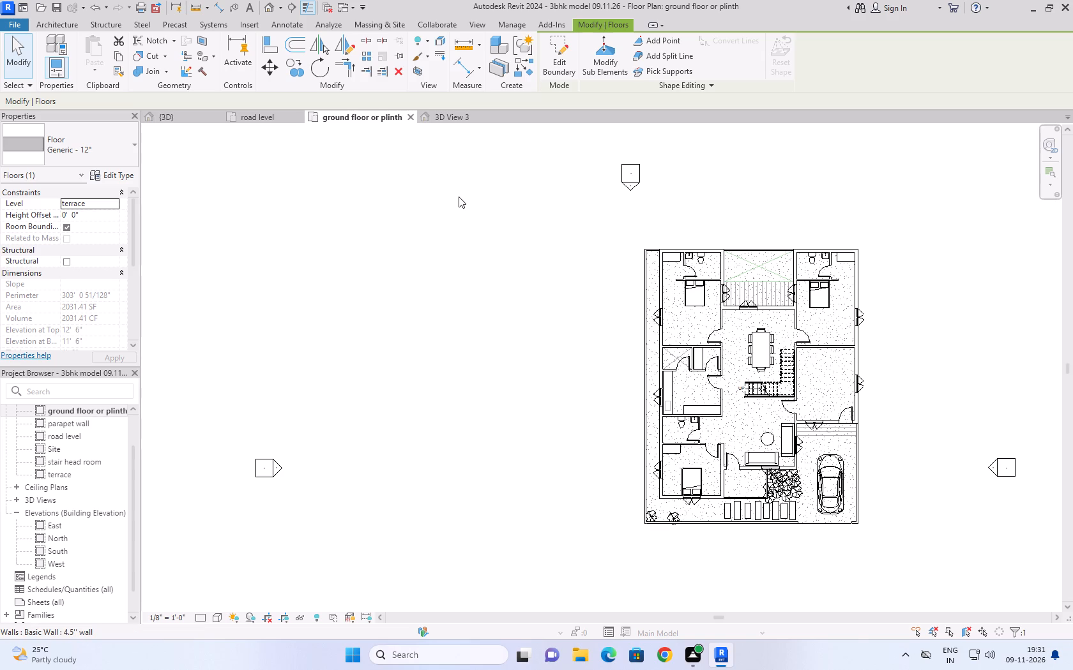
pyautogui.scroll(-6, 729, 161)
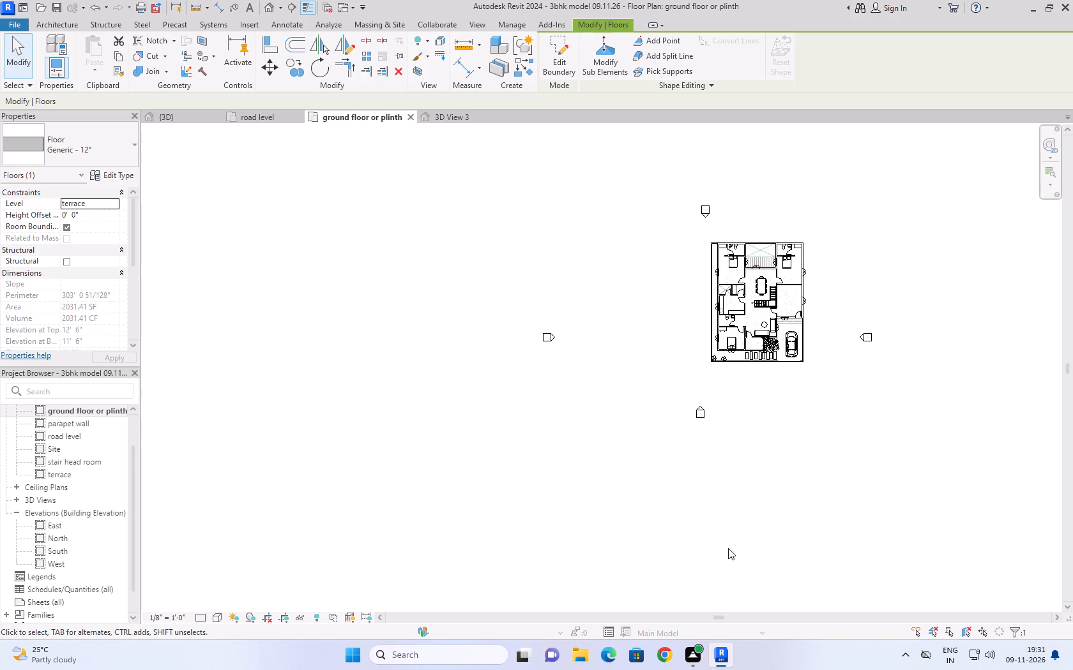
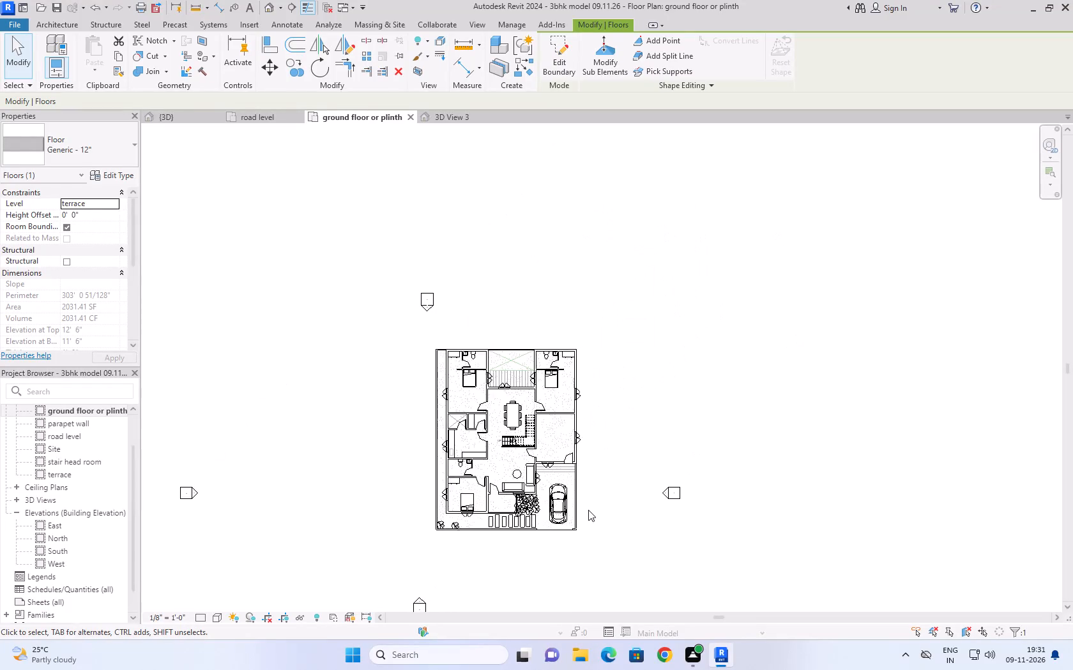
# Look over the furnished ground floor or plinth plan, examining the bedrooms, kitchen, living area, front planting and car porch.
pyautogui.scroll(4, 588, 511)
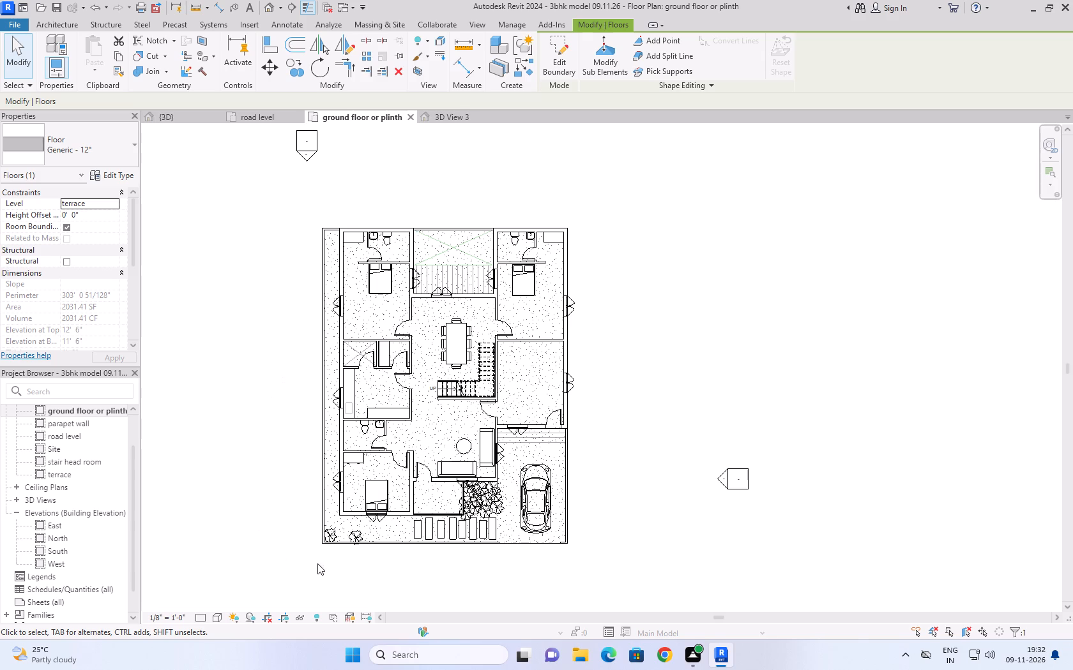
pyautogui.scroll(6, 444, 561)
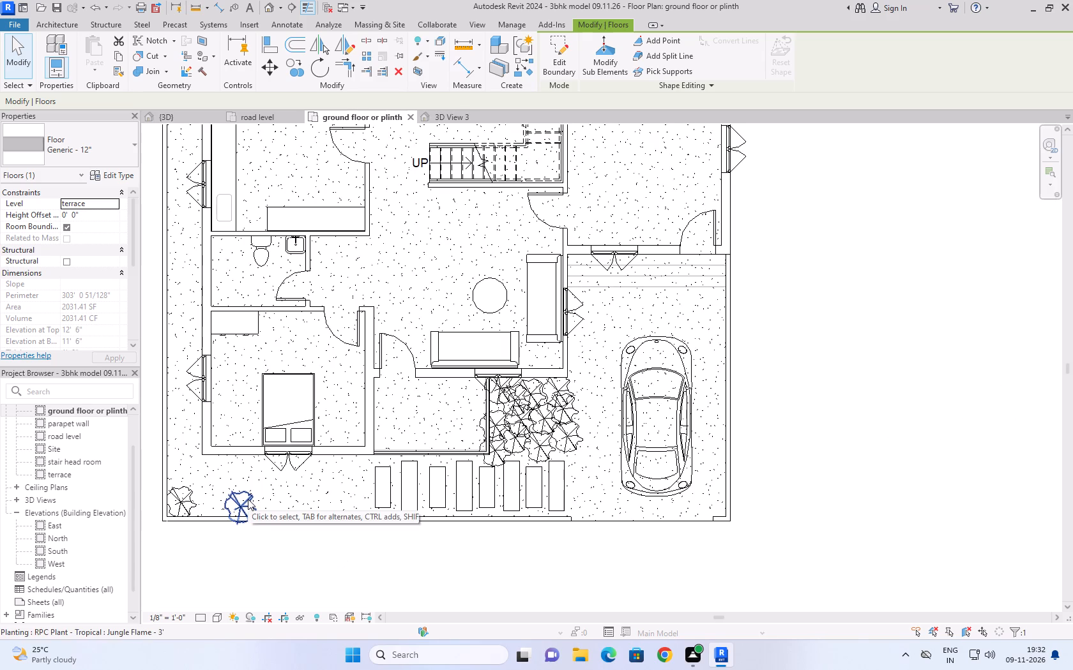
pyautogui.scroll(-6, 263, 479)
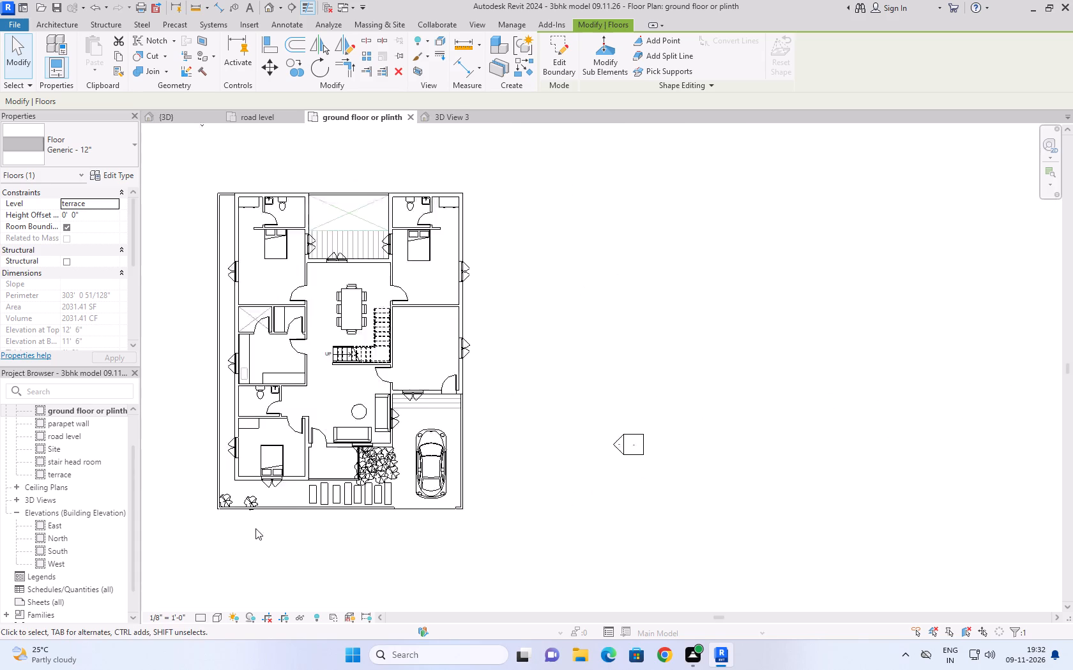
pyautogui.scroll(-5, 255, 528)
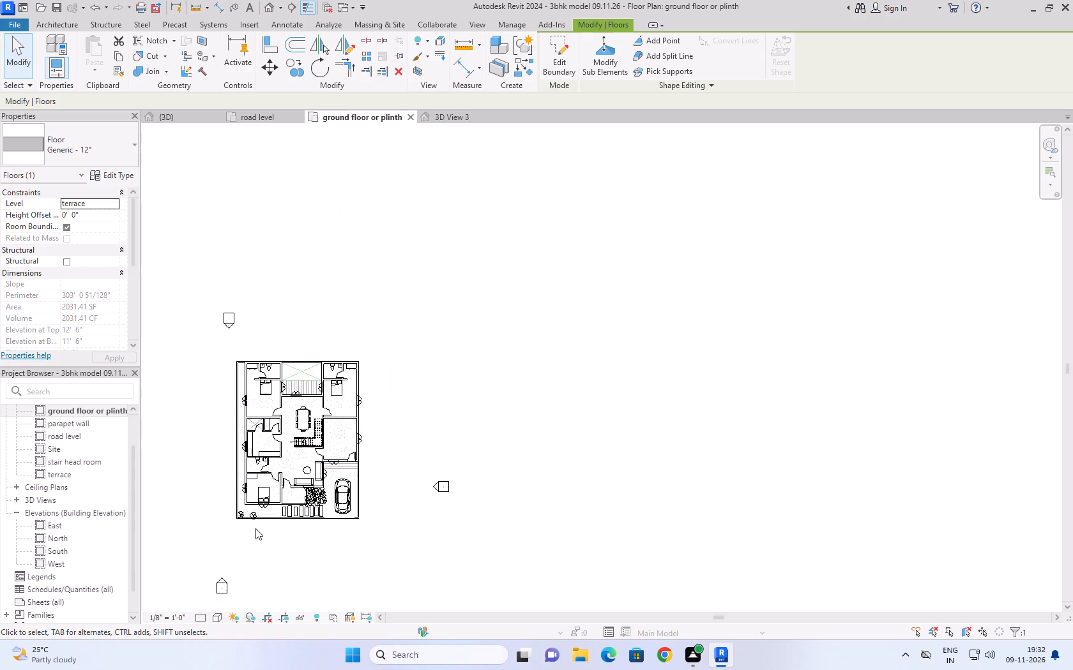
pyautogui.scroll(-8, 255, 528)
pyautogui.scroll(3, 255, 528)
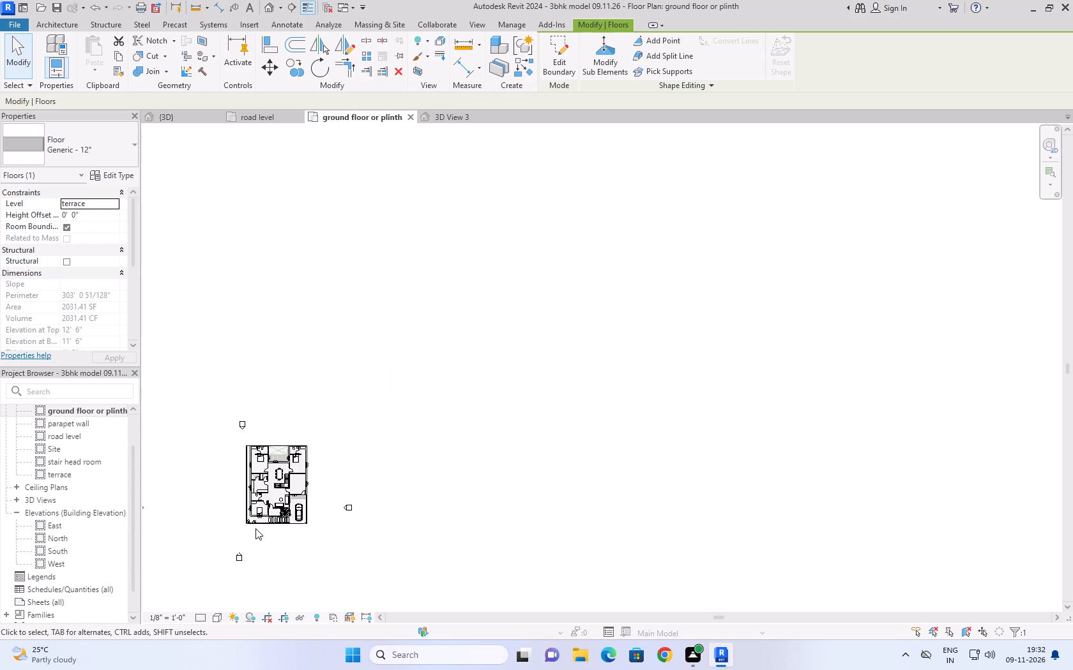
pyautogui.scroll(14, 255, 528)
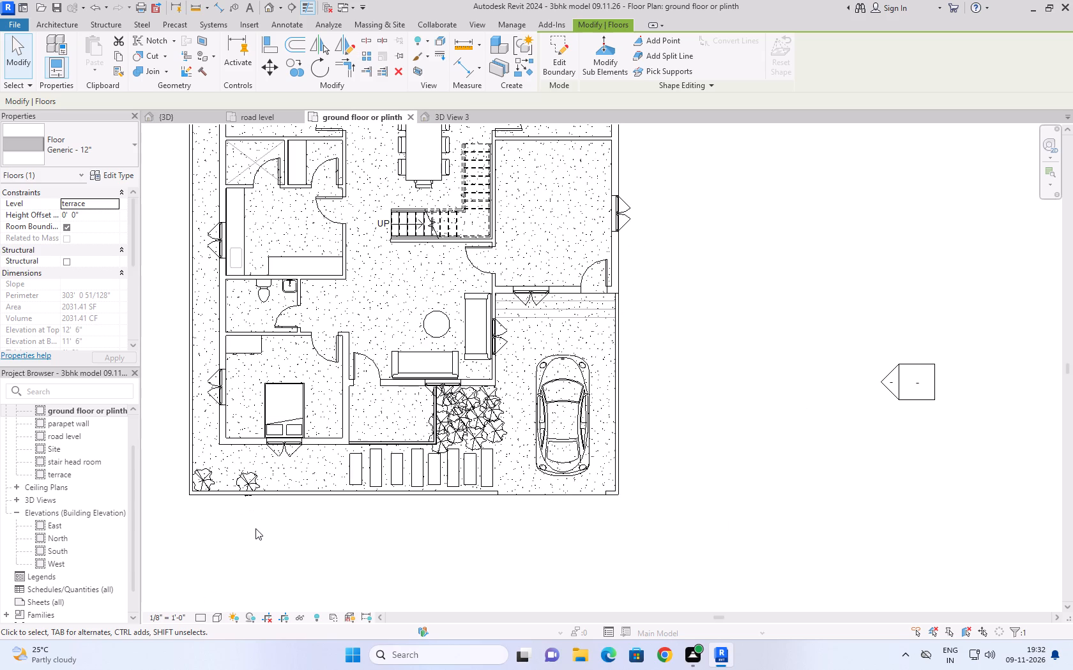
pyautogui.moveTo(255, 530); pyautogui.dragTo(237, 557, button='middle')
pyautogui.scroll(-6, 237, 557)
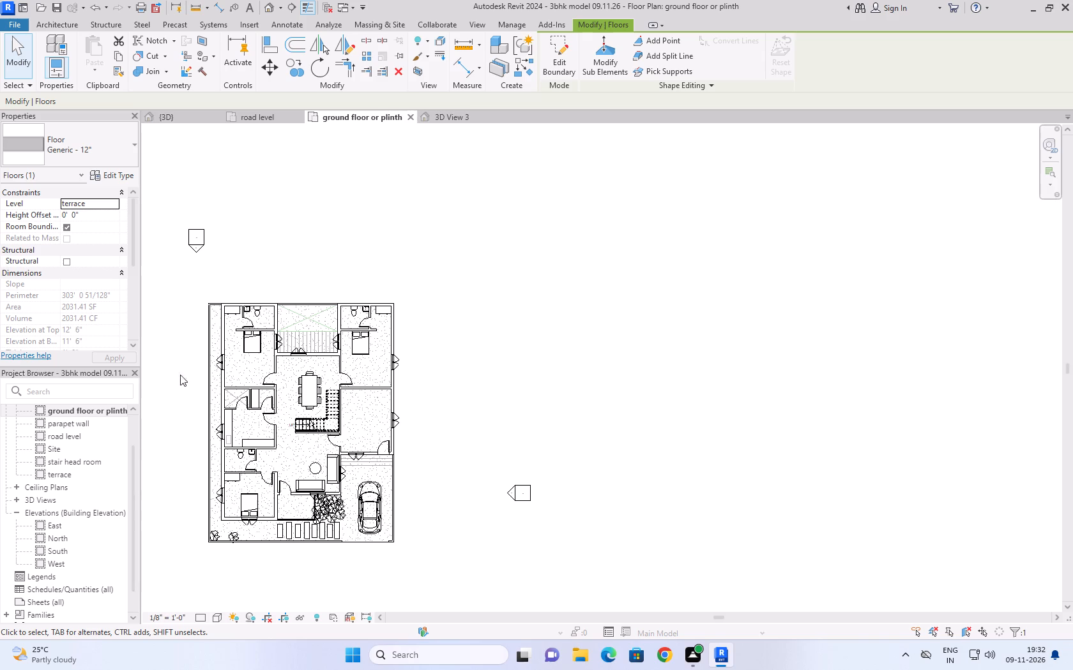
pyautogui.scroll(8, 206, 313)
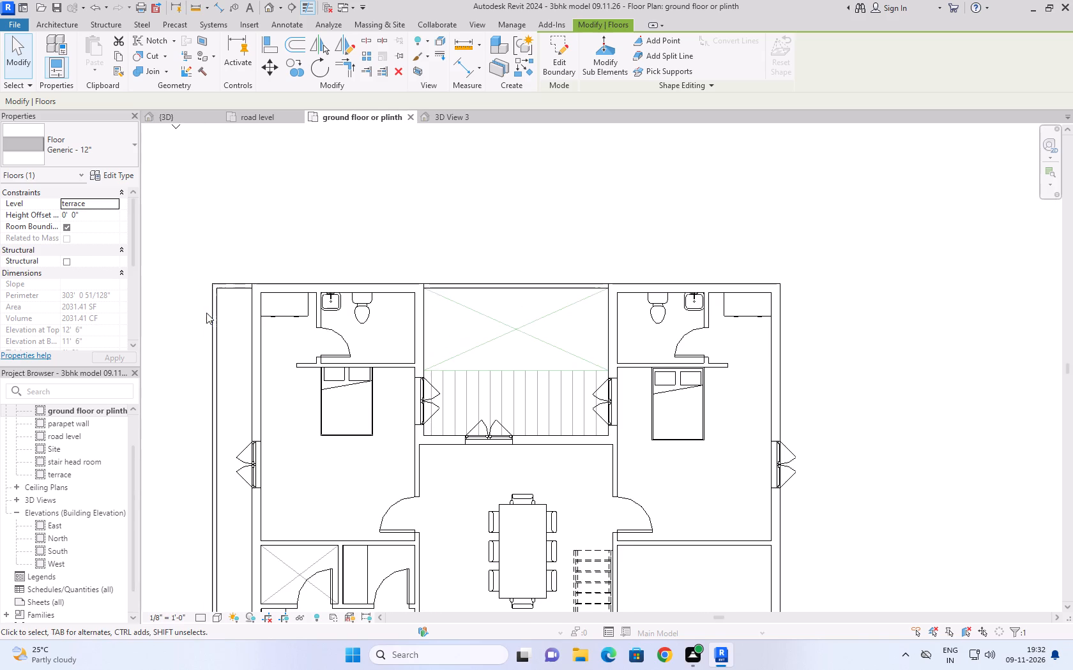
pyautogui.scroll(1, 204, 248)
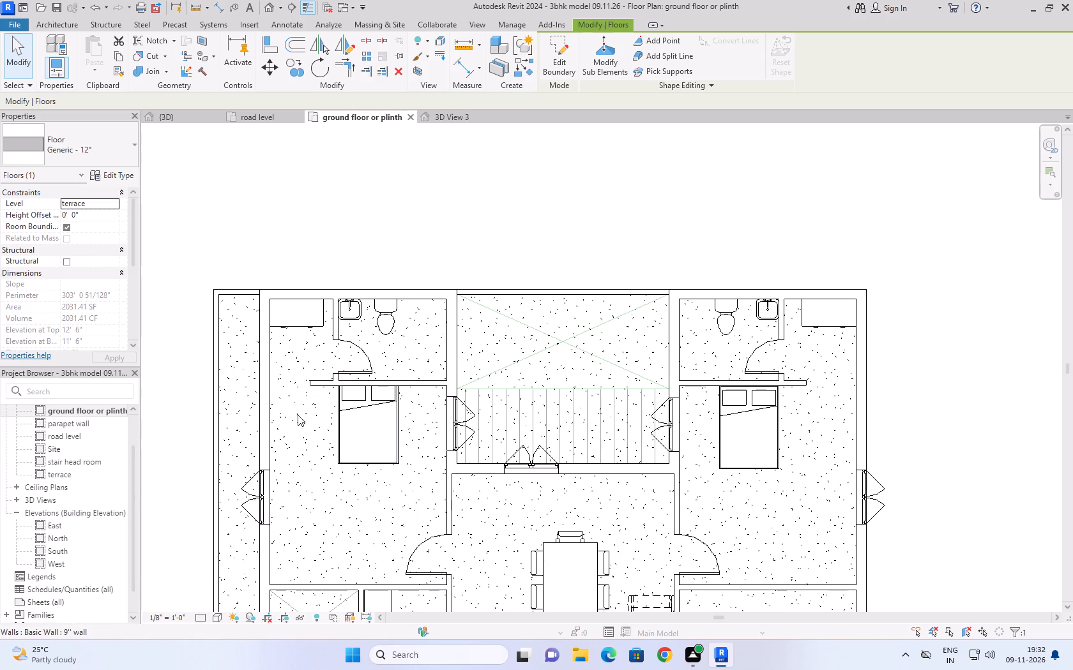
pyautogui.scroll(-7, 303, 409)
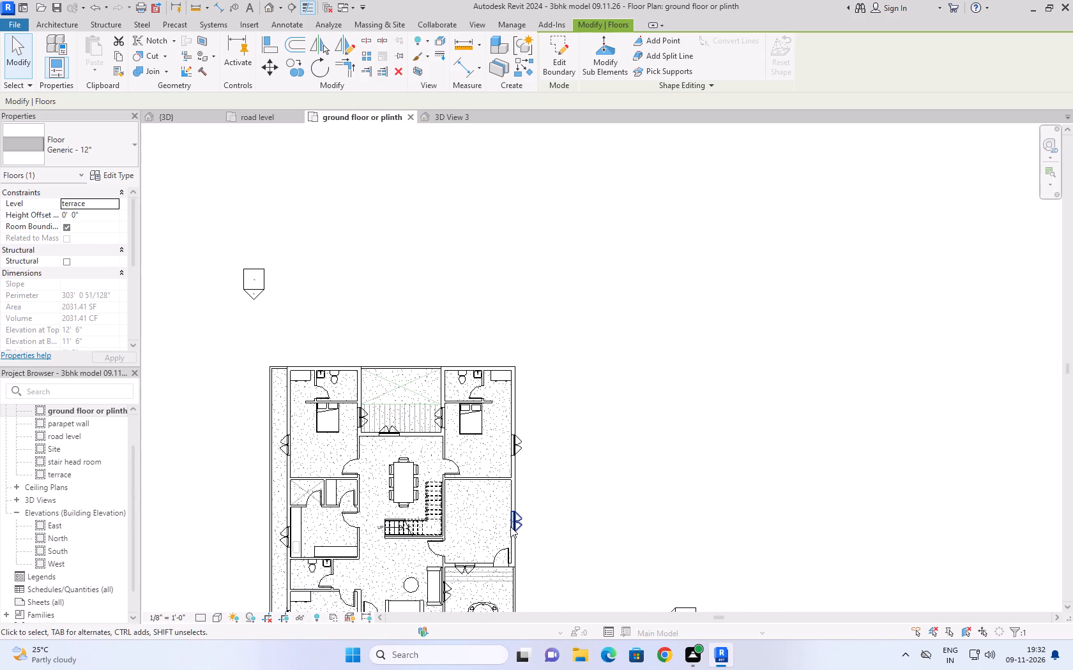
pyautogui.scroll(8, 510, 526)
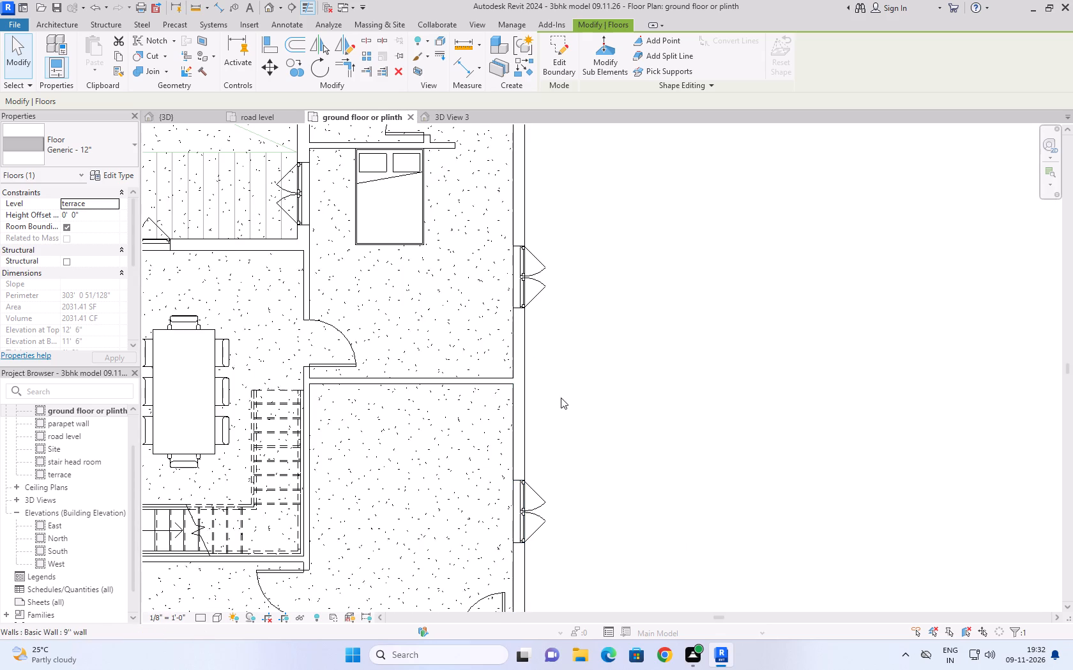
pyautogui.scroll(-14, 582, 369)
pyautogui.scroll(9, 571, 478)
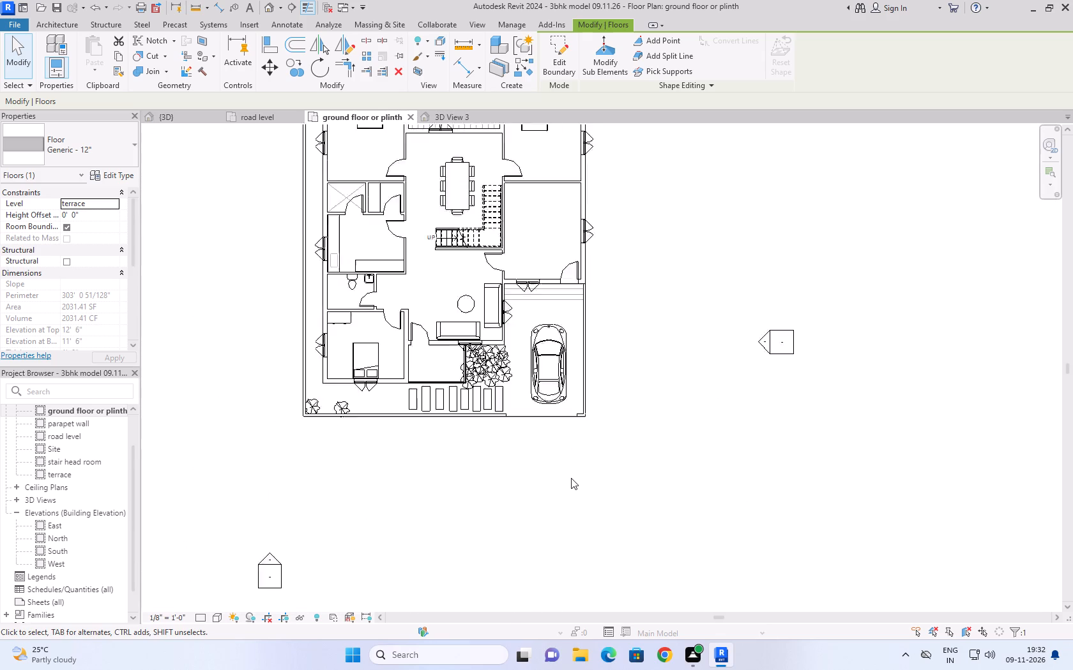
pyautogui.scroll(2, 571, 478)
pyautogui.click(547, 368)
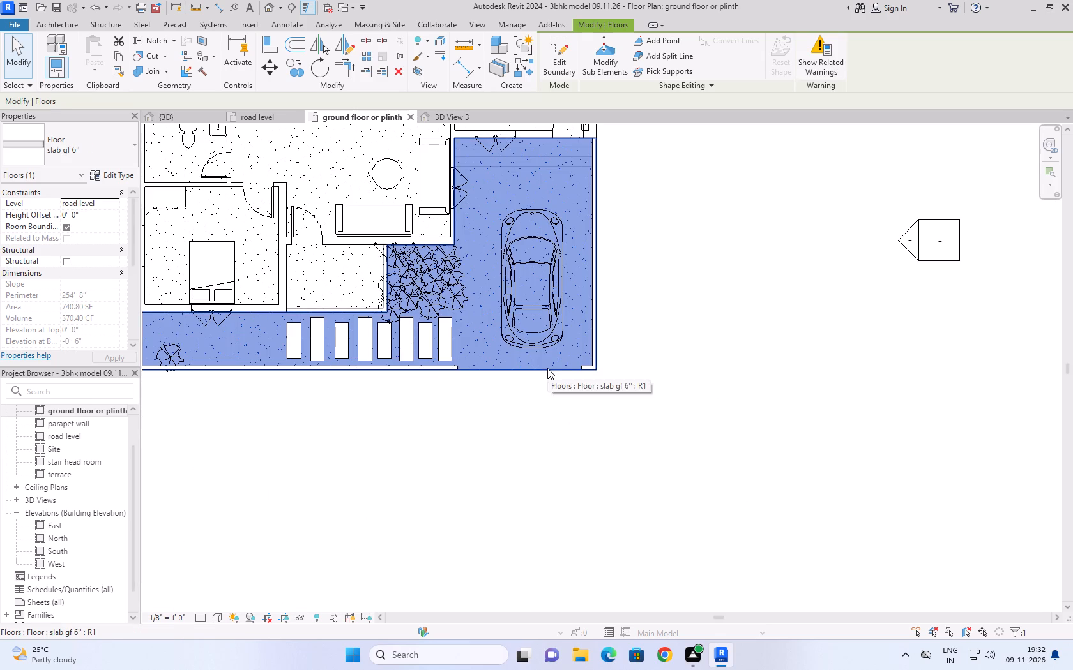
pyautogui.click(544, 456)
pyautogui.scroll(-6, 544, 456)
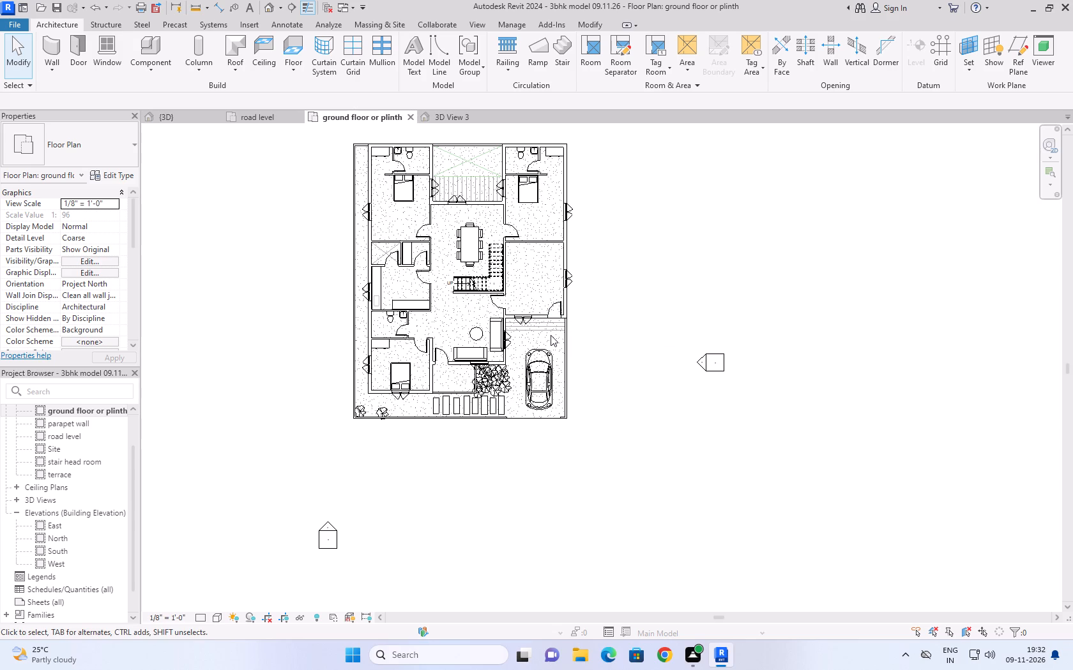
pyautogui.scroll(8, 551, 335)
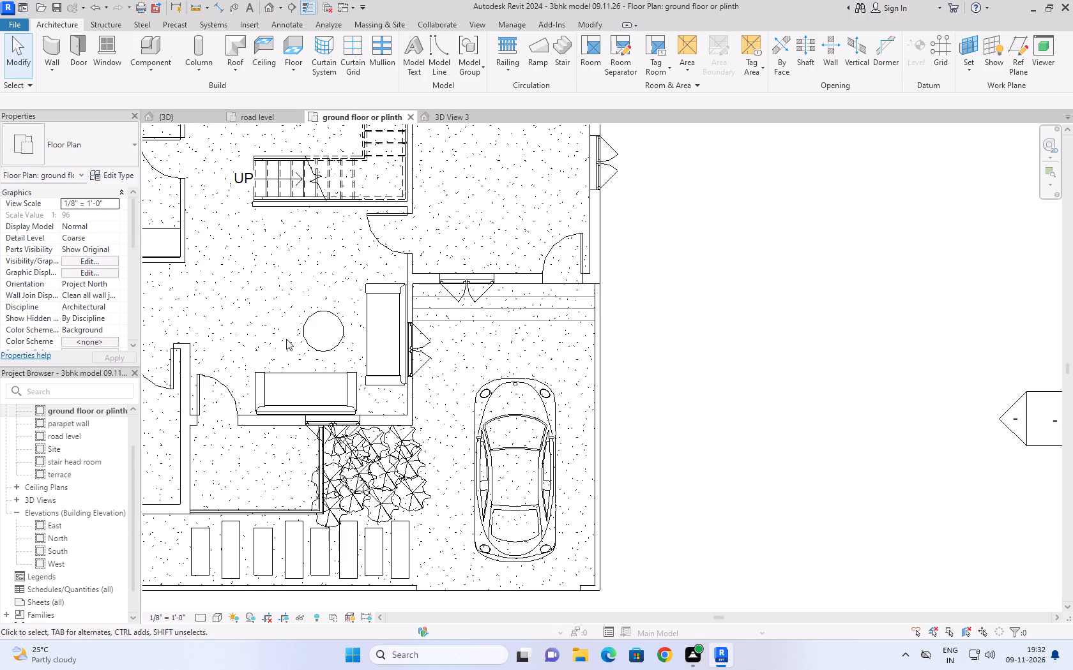
pyautogui.scroll(-5, 606, 254)
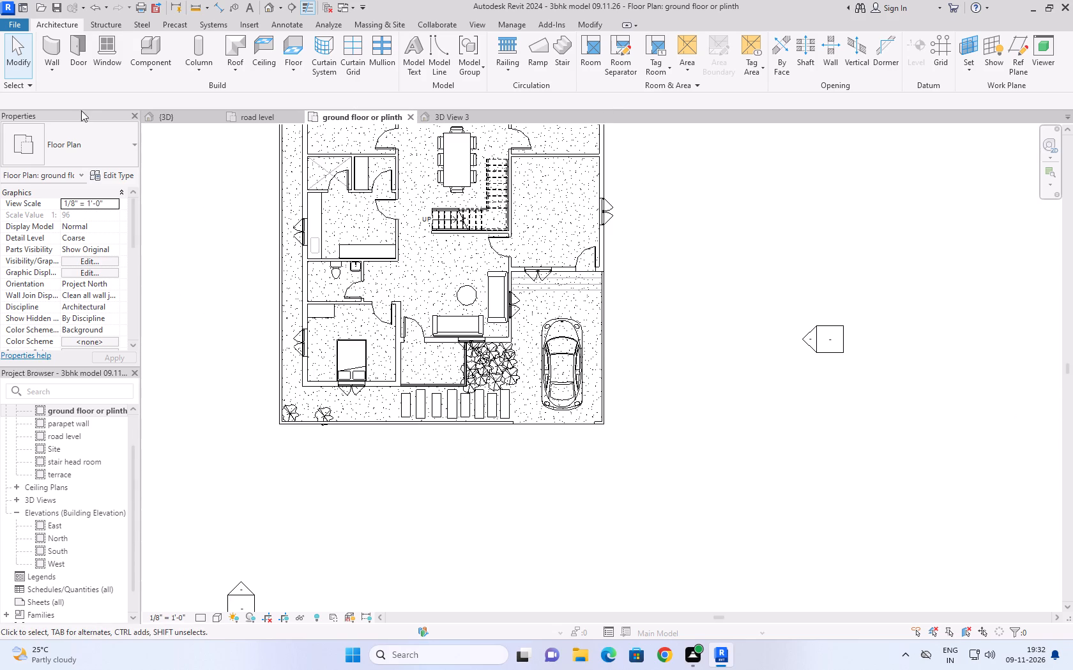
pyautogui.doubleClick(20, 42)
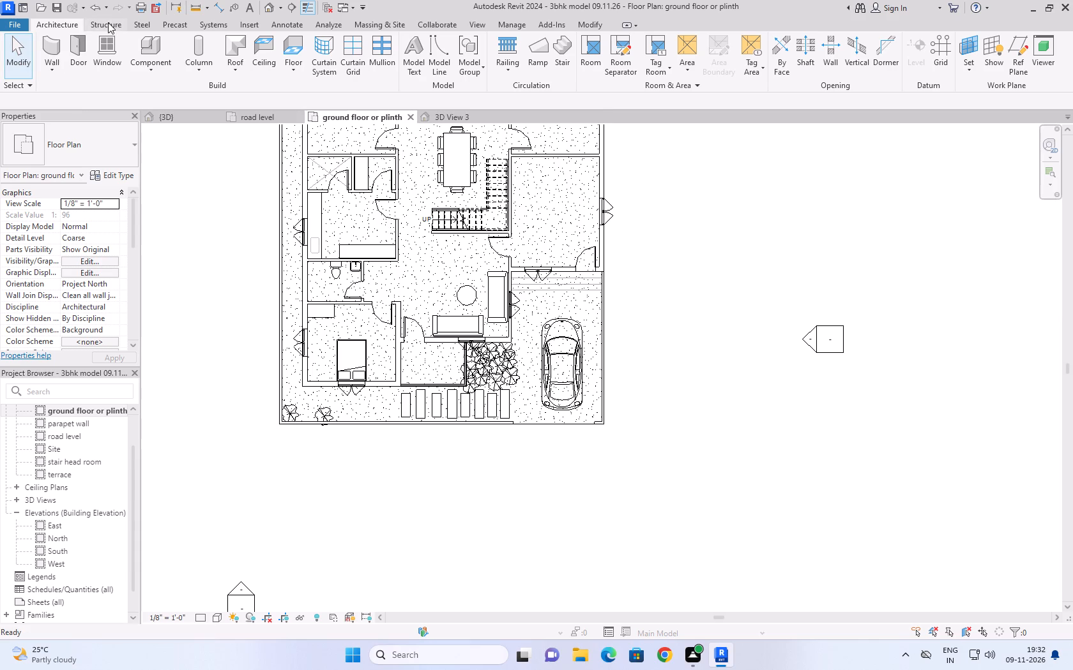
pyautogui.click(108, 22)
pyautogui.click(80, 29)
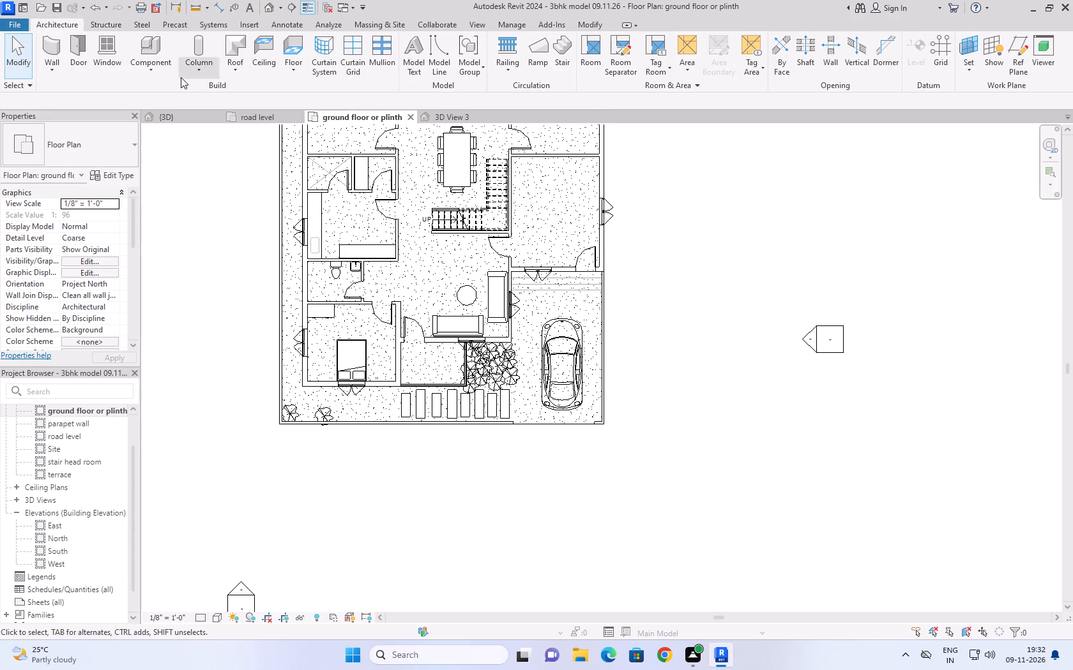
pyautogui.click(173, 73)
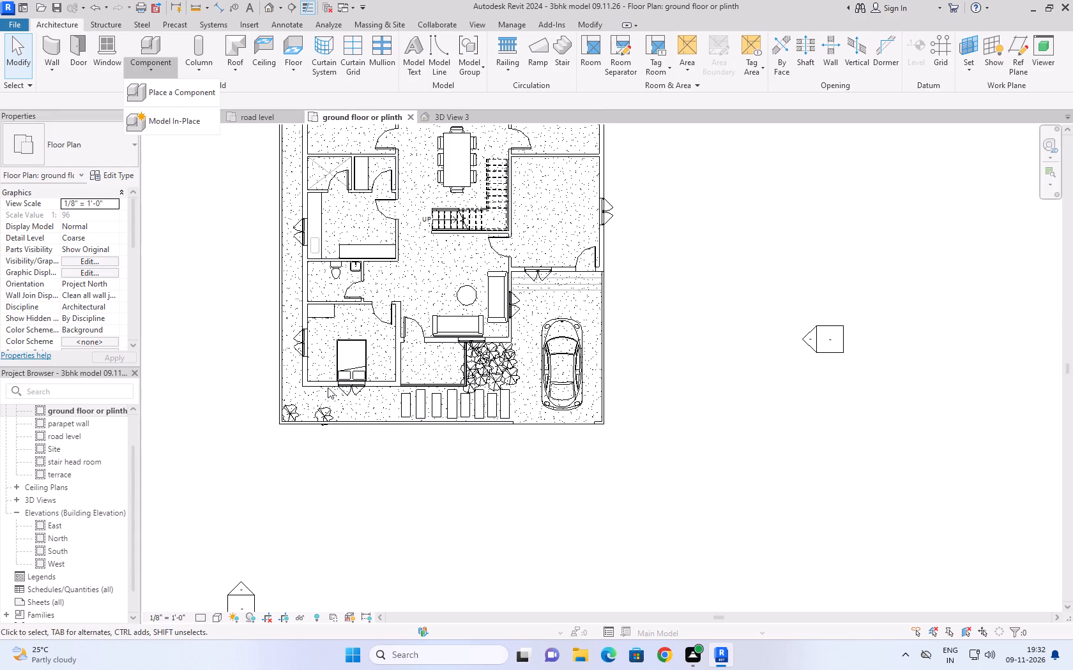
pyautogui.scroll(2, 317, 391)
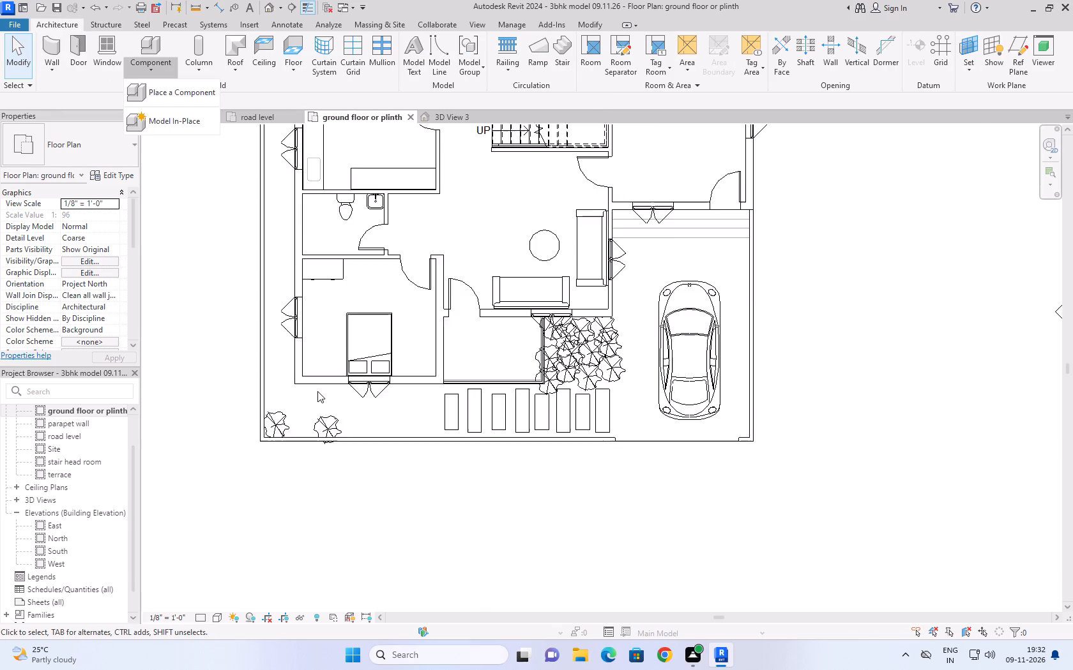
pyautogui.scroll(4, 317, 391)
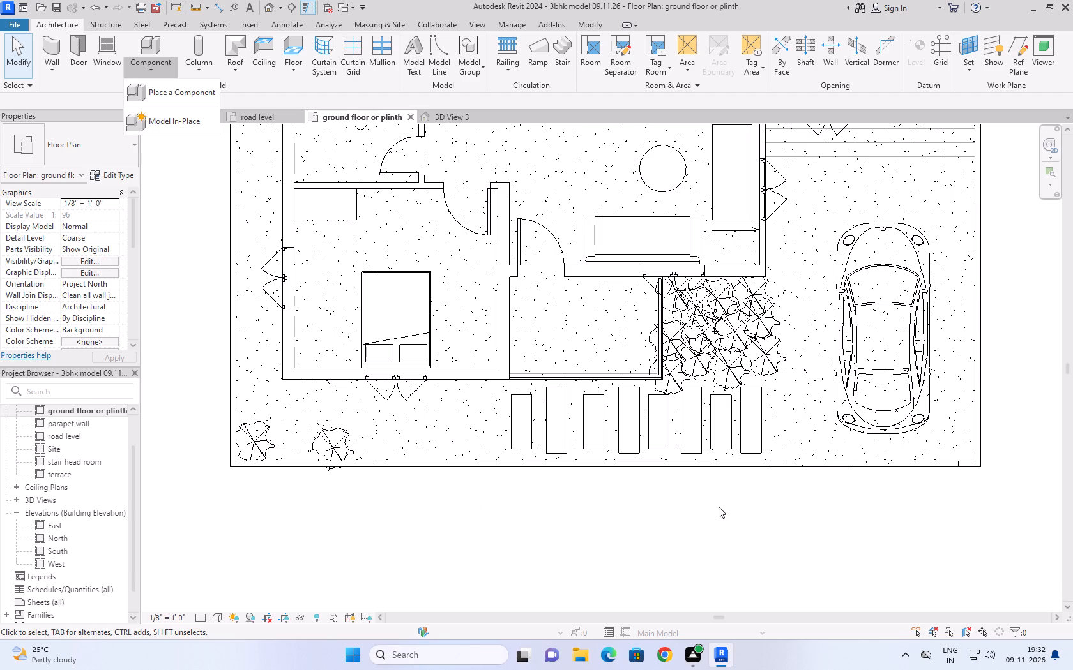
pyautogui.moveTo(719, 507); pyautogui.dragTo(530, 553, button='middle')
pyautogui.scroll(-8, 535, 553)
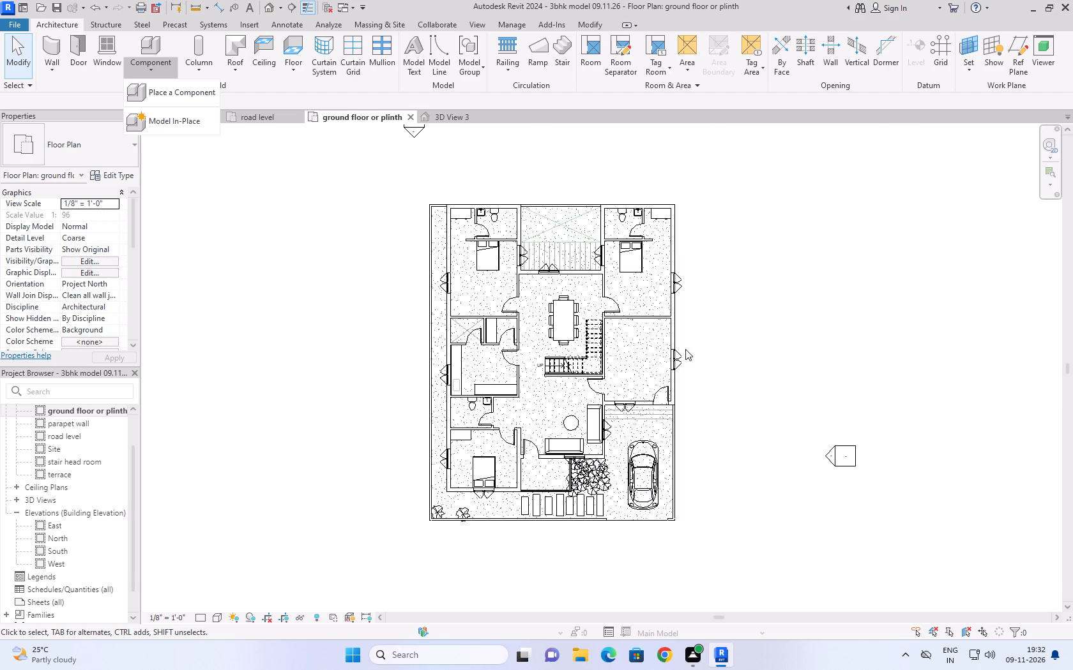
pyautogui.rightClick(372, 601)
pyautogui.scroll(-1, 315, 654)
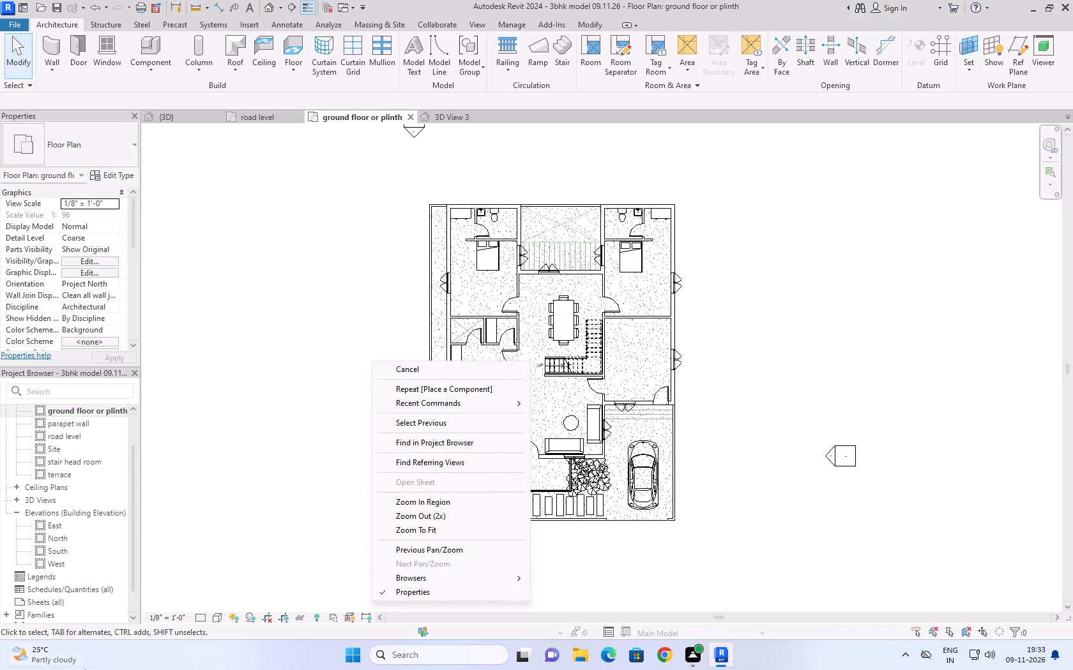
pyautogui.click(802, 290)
# Move the West elevation marker closer to the house on the ground floor or plinth plan.
pyautogui.scroll(-3, 754, 389)
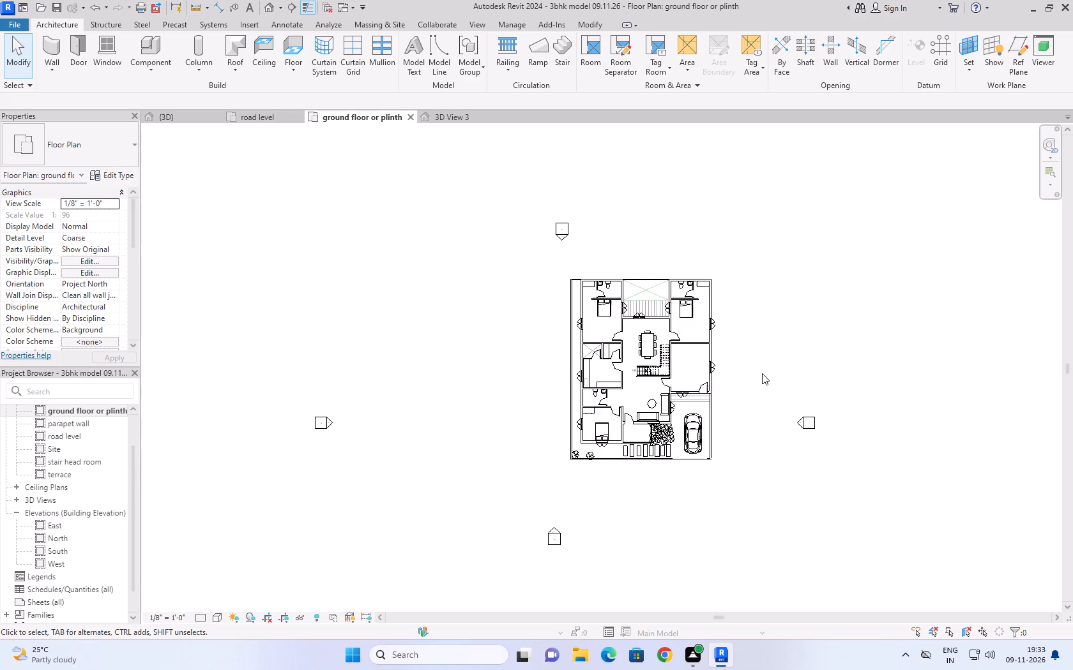
pyautogui.scroll(-5, 762, 373)
pyautogui.moveTo(460, 368); pyautogui.dragTo(580, 433)
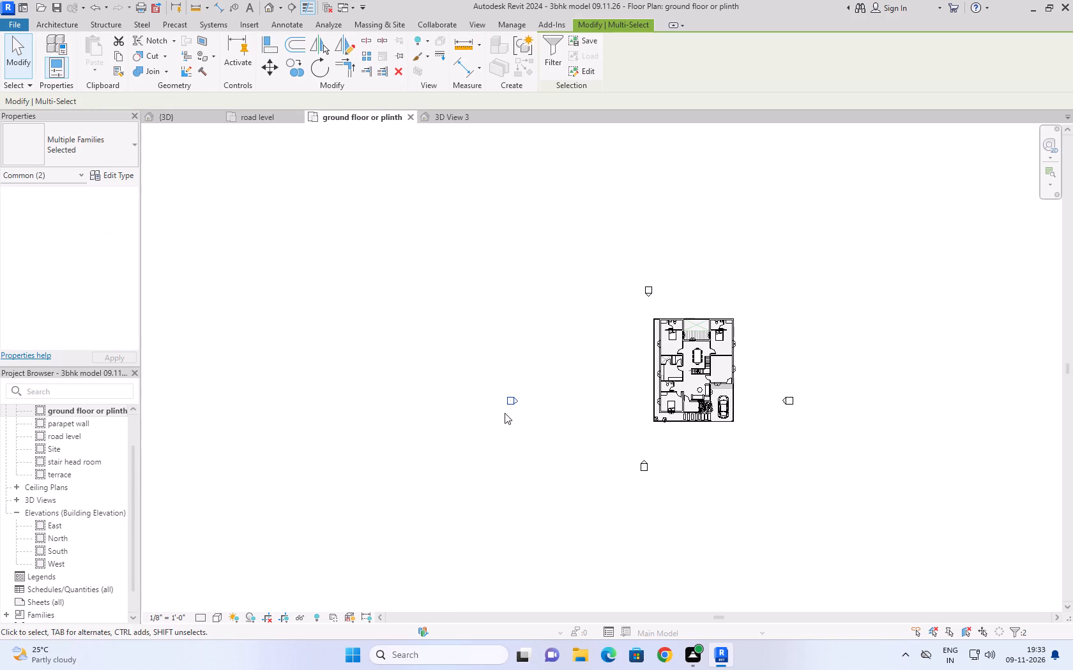
pyautogui.moveTo(510, 399); pyautogui.dragTo(586, 375)
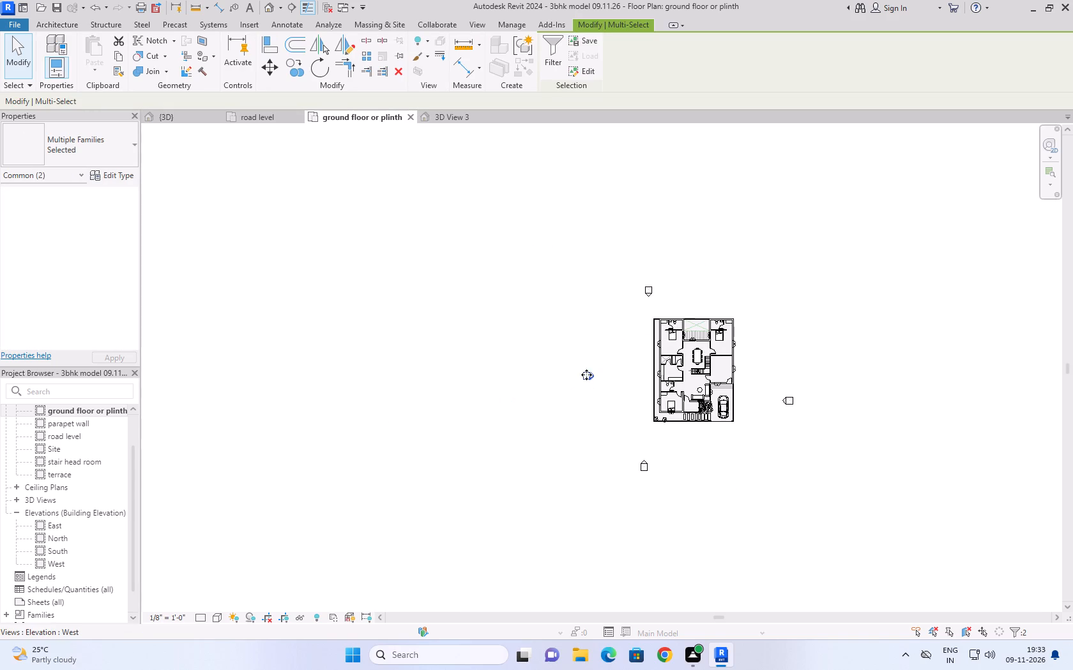
pyautogui.moveTo(570, 442); pyautogui.dragTo(422, 479, button='middle')
pyautogui.scroll(3, 409, 468)
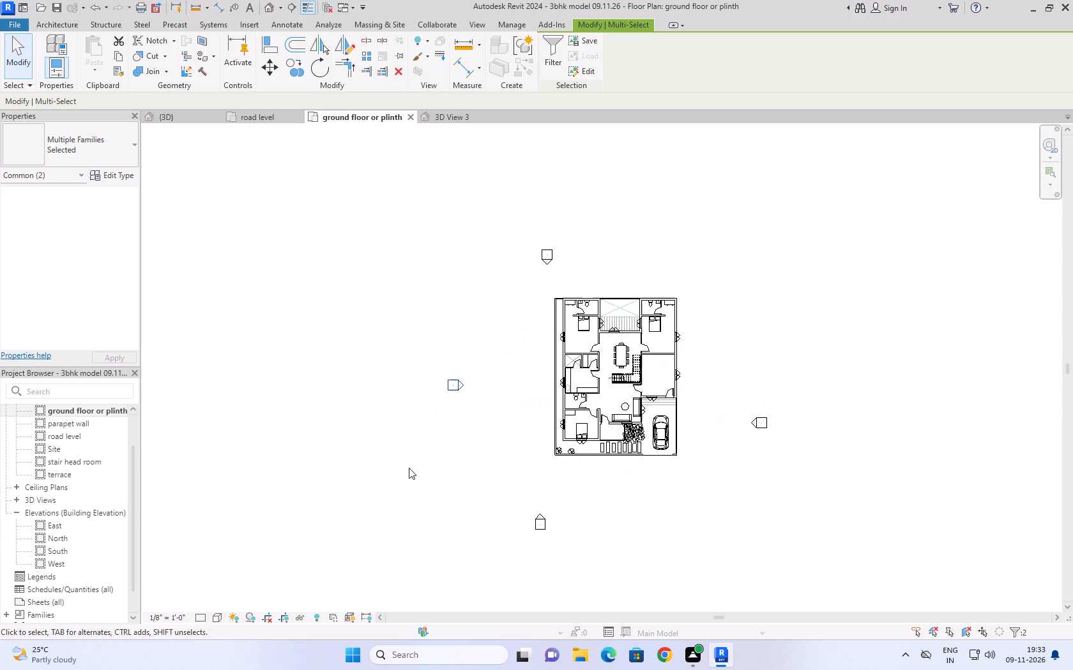
# Move the South elevation marker sideways so it is roughly centred below the house.
pyautogui.moveTo(465, 478); pyautogui.dragTo(609, 566)
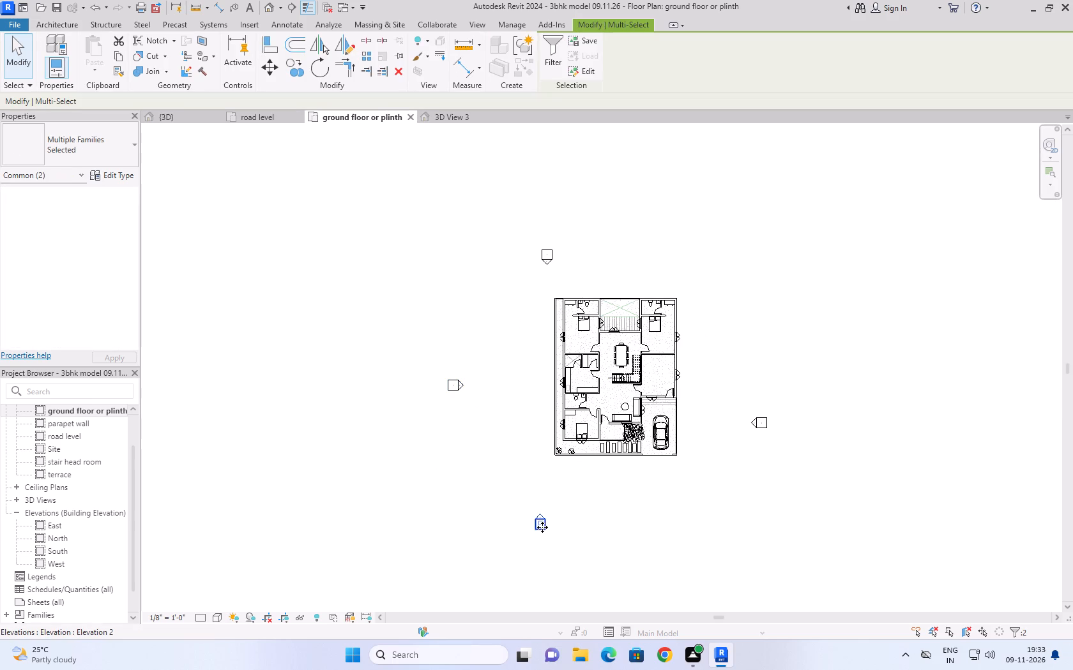
pyautogui.moveTo(542, 527); pyautogui.dragTo(620, 525)
pyautogui.click(696, 527)
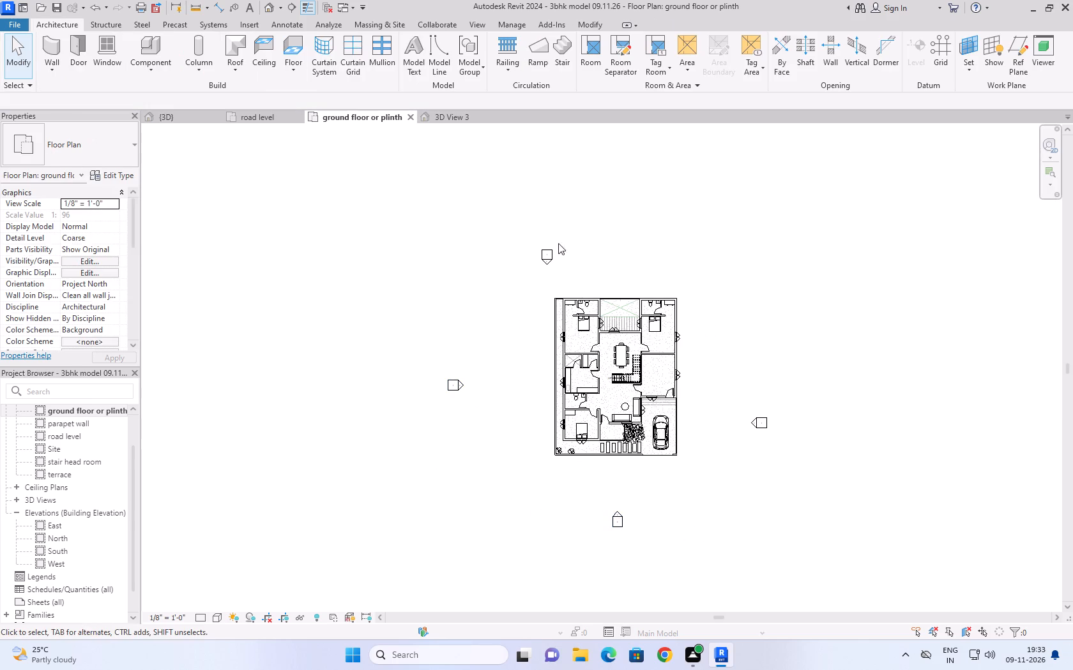
# Move the North elevation marker sideways so it is roughly centred above the house, in line with the South marker.
pyautogui.moveTo(520, 223); pyautogui.dragTo(635, 283)
pyautogui.moveTo(543, 257); pyautogui.dragTo(607, 261)
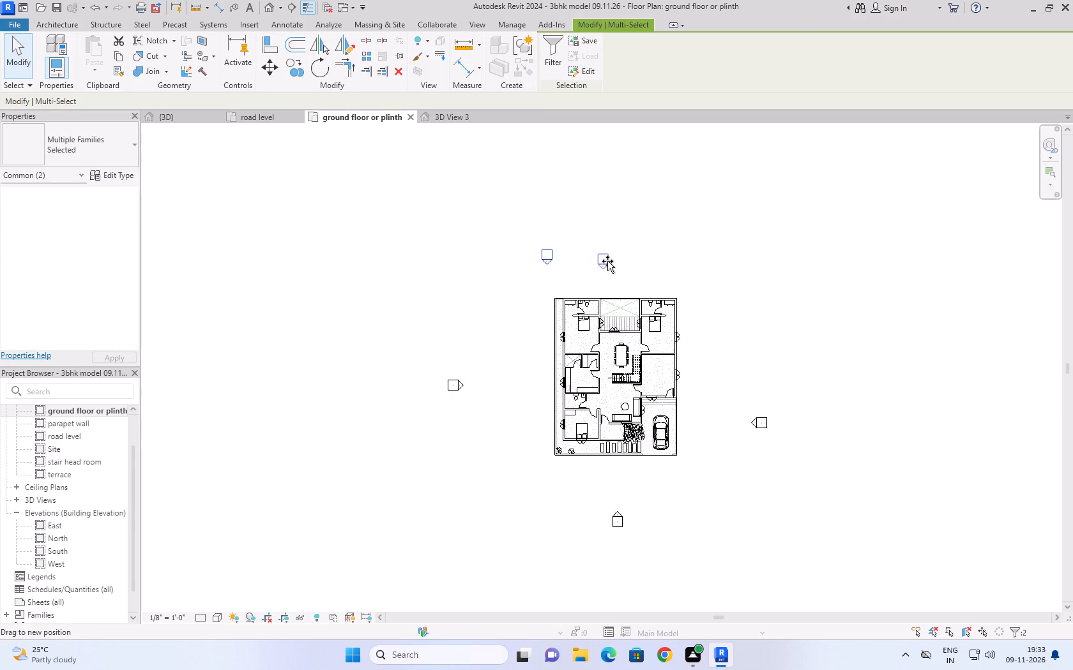
pyautogui.moveTo(607, 261); pyautogui.dragTo(618, 261)
# Bring the West elevation marker further in, close to the house's west side at about mid-height of the plan.
pyautogui.moveTo(417, 349); pyautogui.dragTo(505, 424)
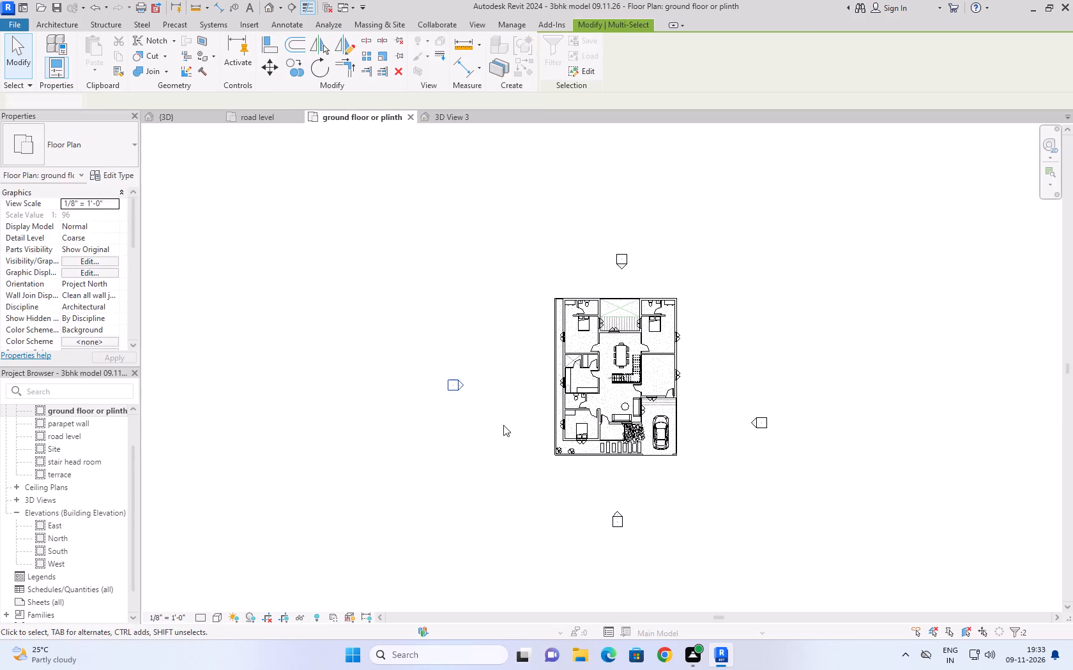
pyautogui.moveTo(455, 388); pyautogui.dragTo(517, 382)
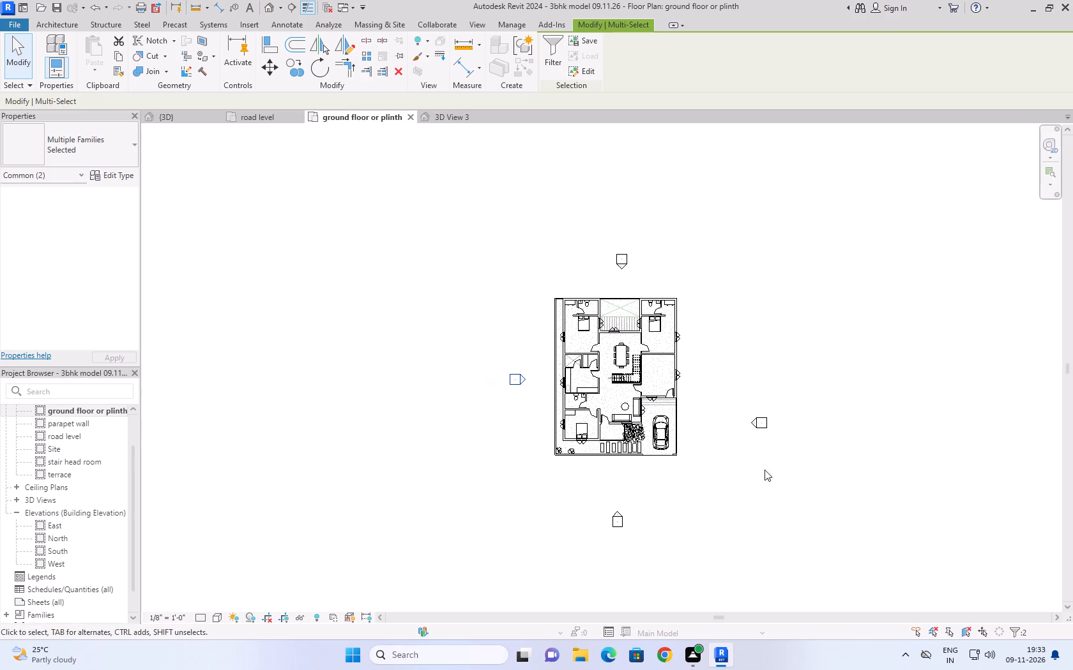
# Move the East elevation marker closer to the house and up to roughly the same height as the West marker.
pyautogui.moveTo(736, 399); pyautogui.dragTo(810, 471)
pyautogui.moveTo(768, 425); pyautogui.dragTo(743, 405)
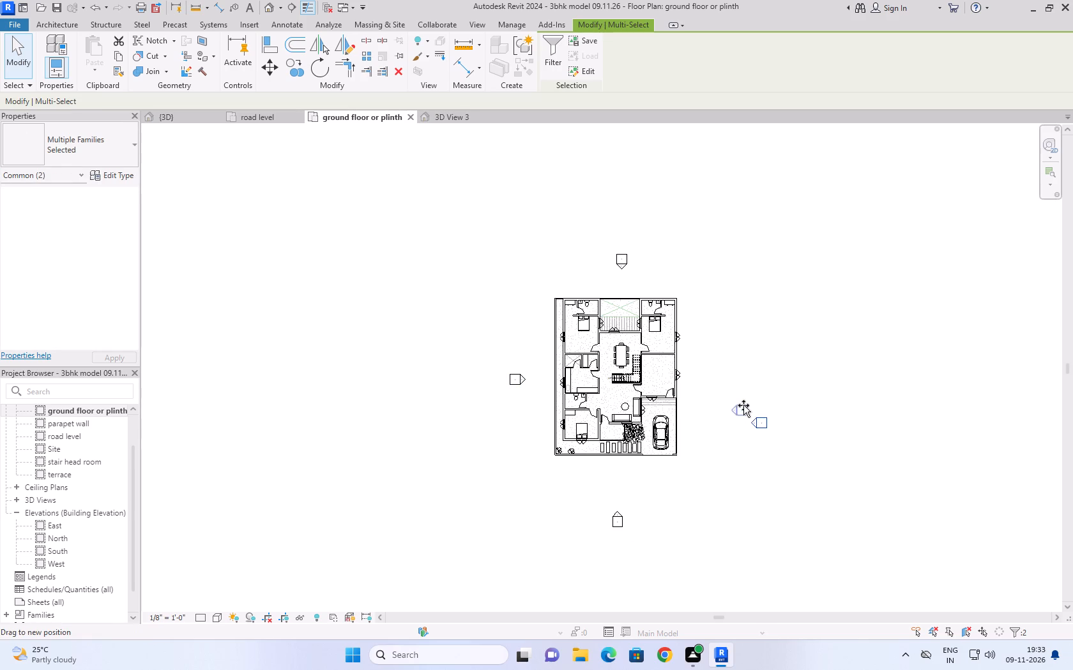
pyautogui.moveTo(743, 405); pyautogui.dragTo(731, 387)
pyautogui.click(737, 452)
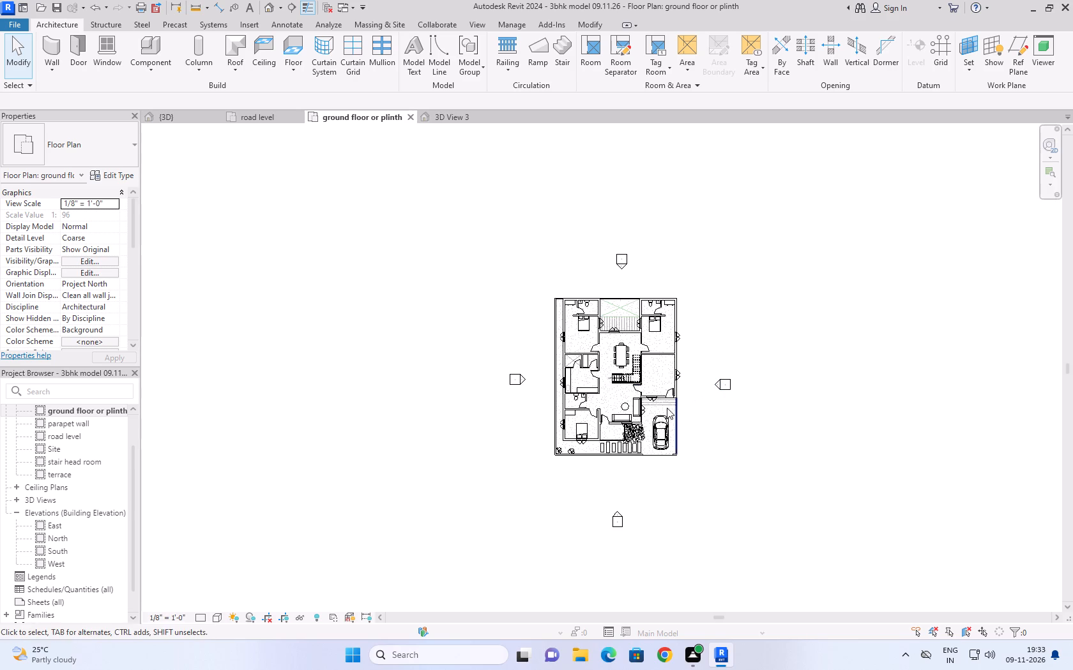
pyautogui.scroll(8, 637, 441)
pyautogui.scroll(-4, 825, 511)
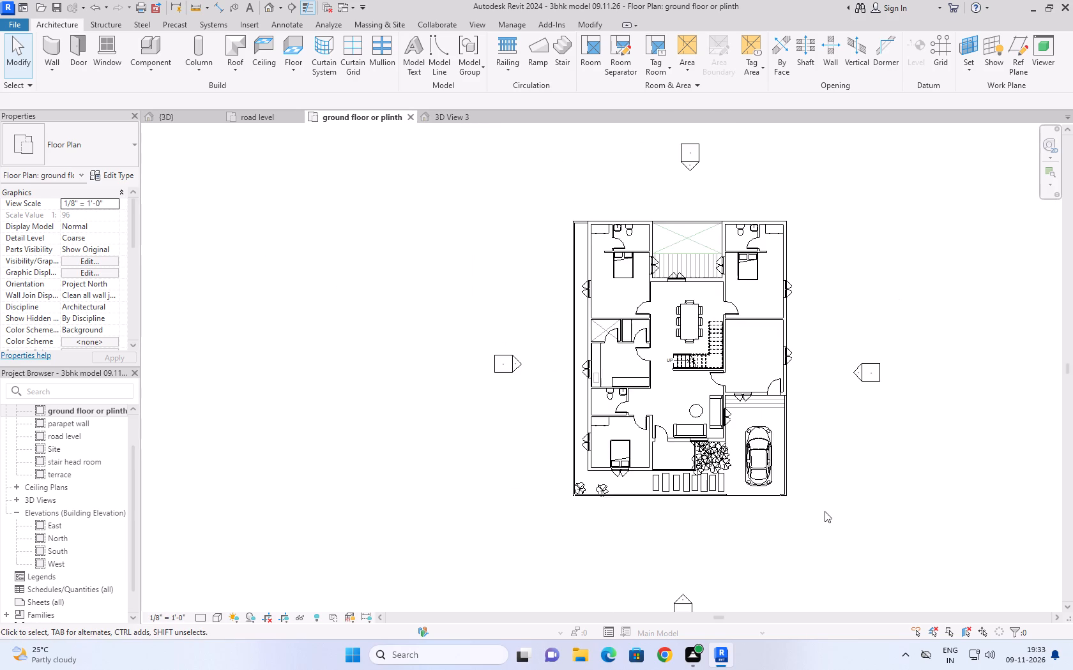
# Examine the ground floor plan, checking the room layout, furniture, parking area and the elevation markers around the house.
pyautogui.scroll(9, 782, 495)
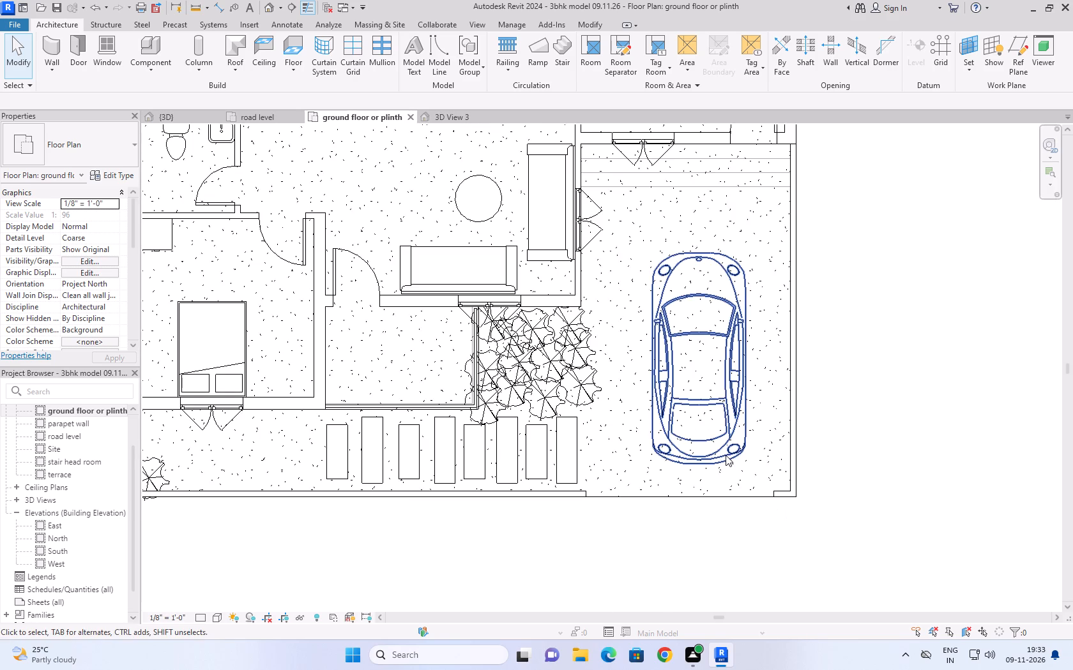
pyautogui.scroll(-6, 876, 445)
pyautogui.moveTo(881, 358); pyautogui.dragTo(856, 438, button='middle')
pyautogui.scroll(-1, 881, 358)
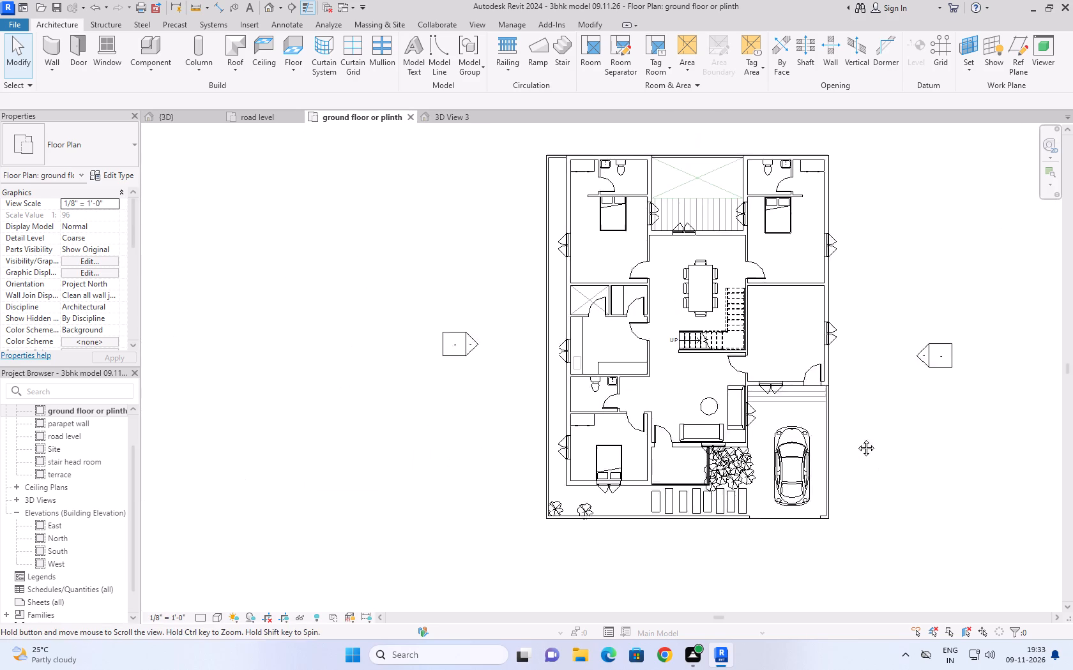
pyautogui.moveTo(856, 438); pyautogui.dragTo(825, 507, button='middle')
pyautogui.scroll(-4, 829, 500)
pyautogui.scroll(6, 825, 507)
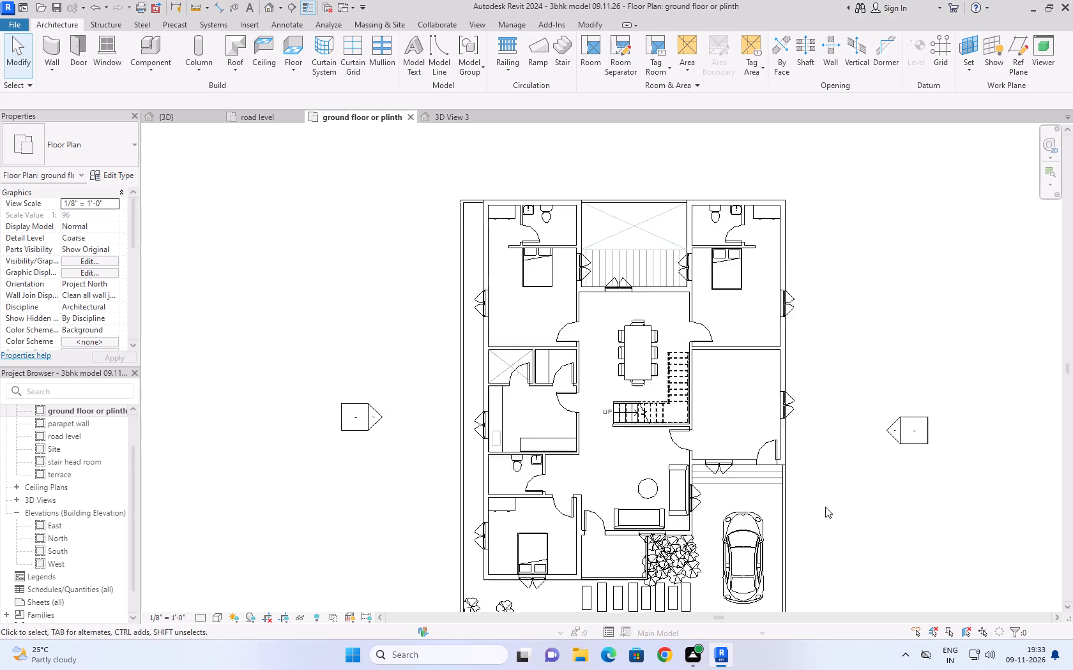
pyautogui.scroll(6, 769, 433)
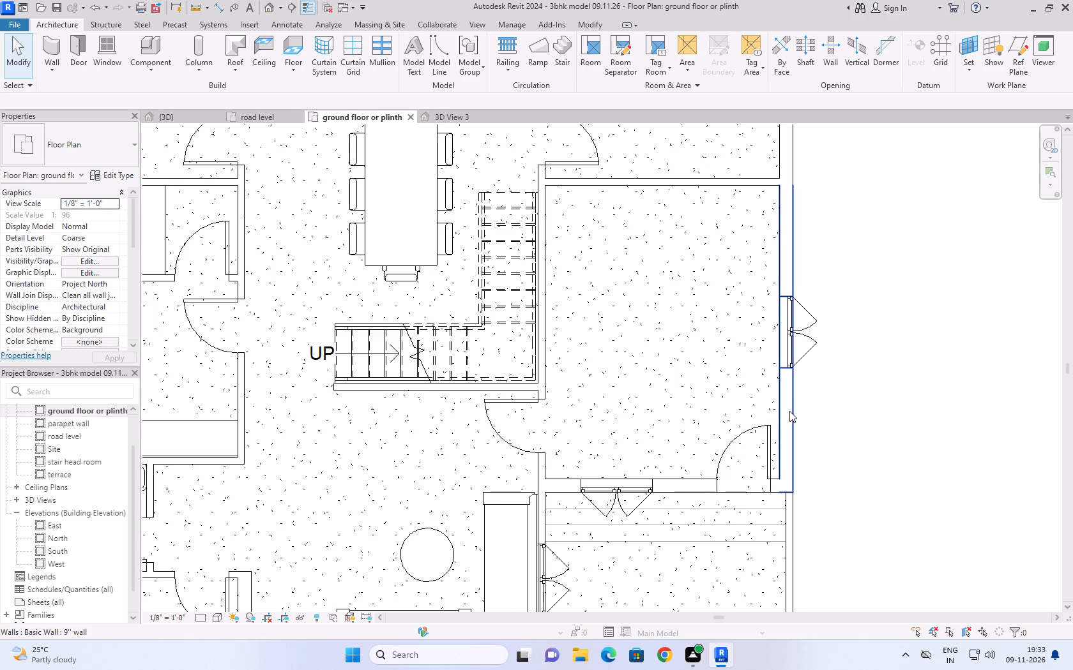
pyautogui.scroll(-4, 789, 411)
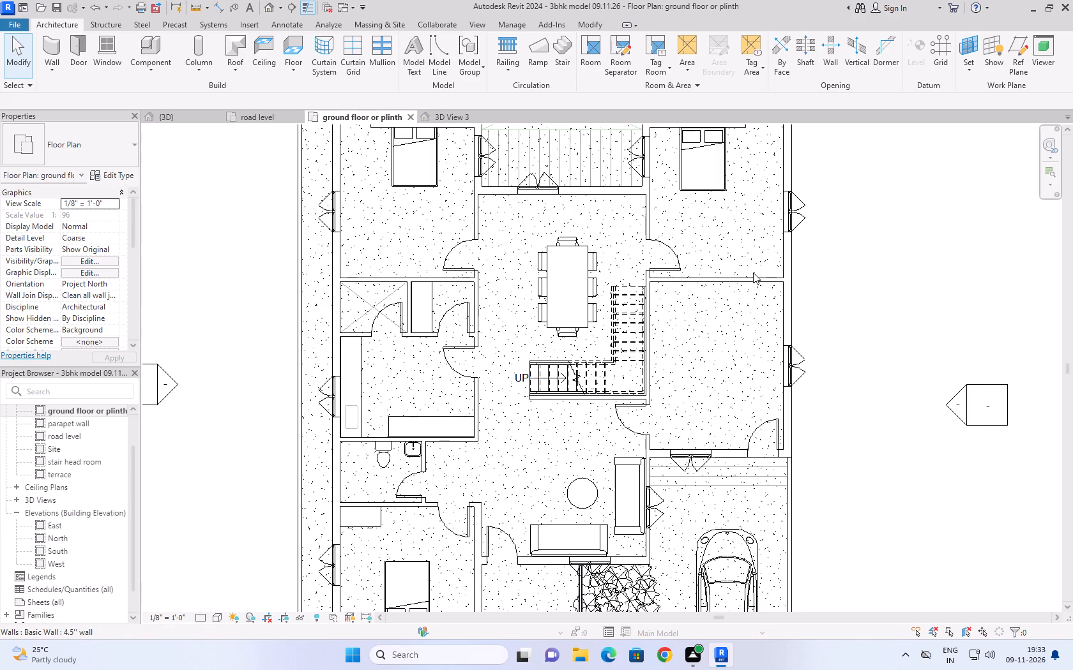
pyautogui.scroll(-5, 711, 385)
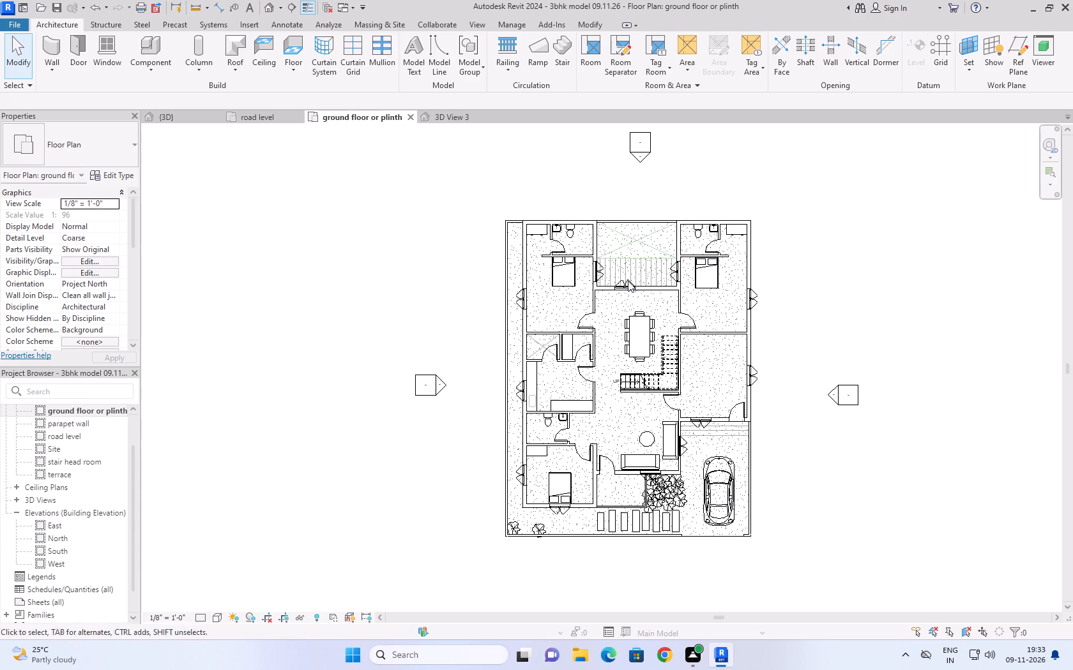
# Review the whole house in the default 3D view from the front-right top corner, looking at the entrance and parked car.
pyautogui.click(176, 113)
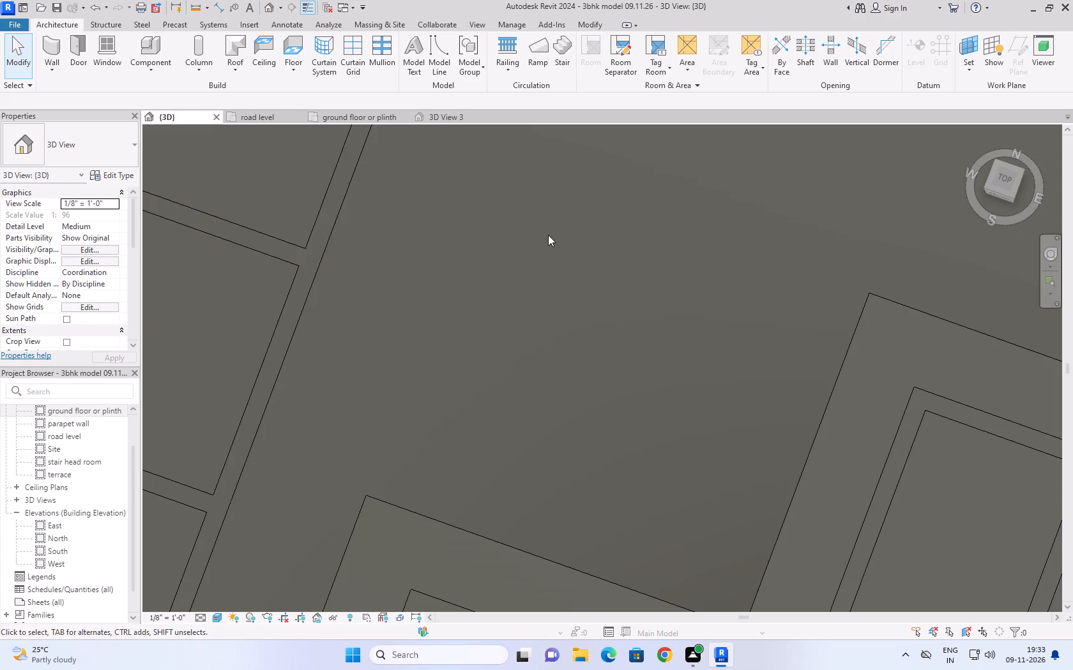
pyautogui.scroll(-20, 578, 257)
pyautogui.scroll(-1, 578, 257)
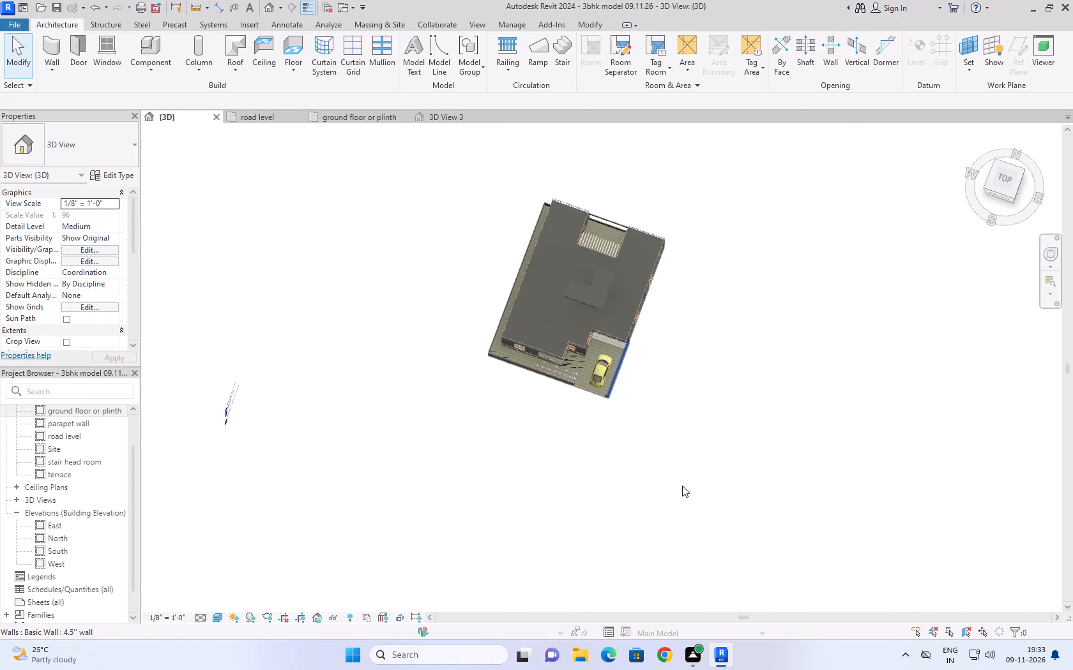
pyautogui.click(976, 138)
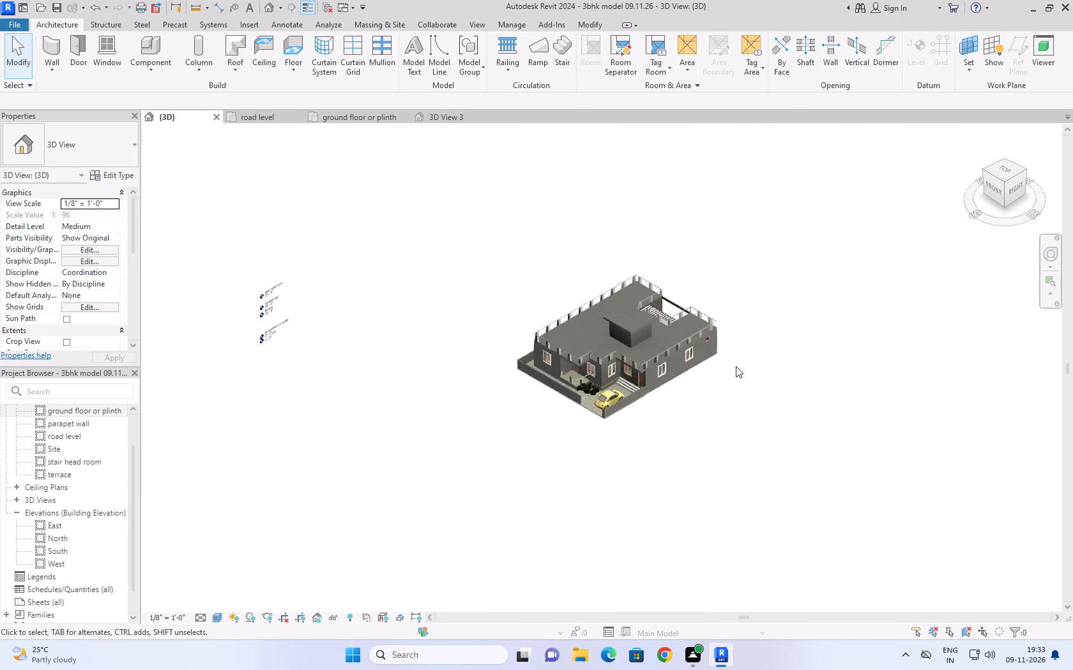
pyautogui.scroll(5, 802, 519)
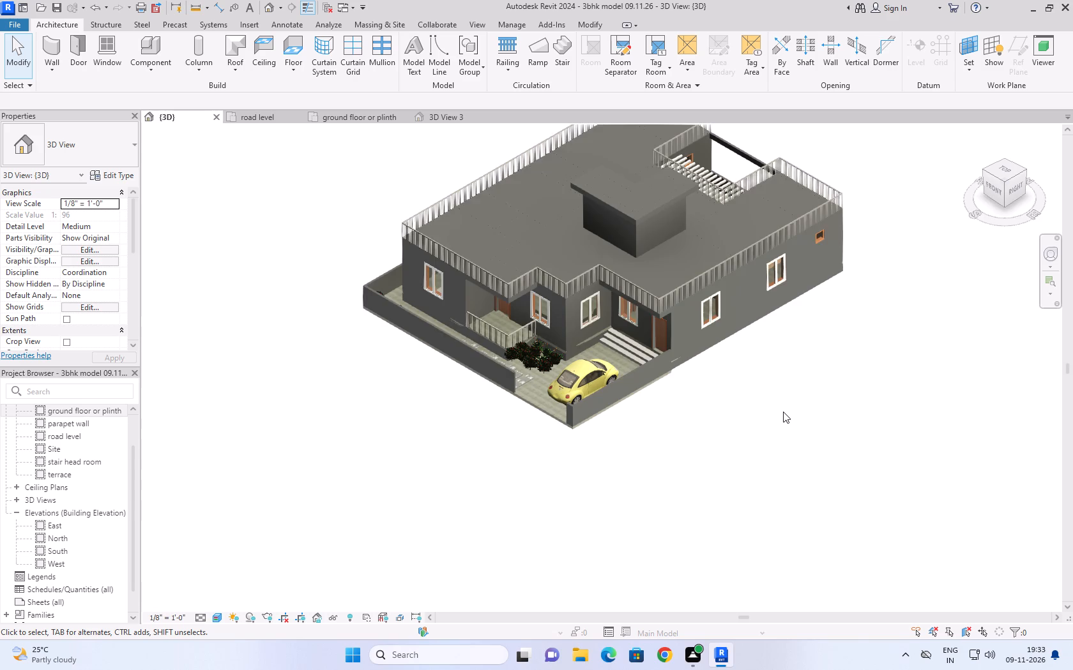
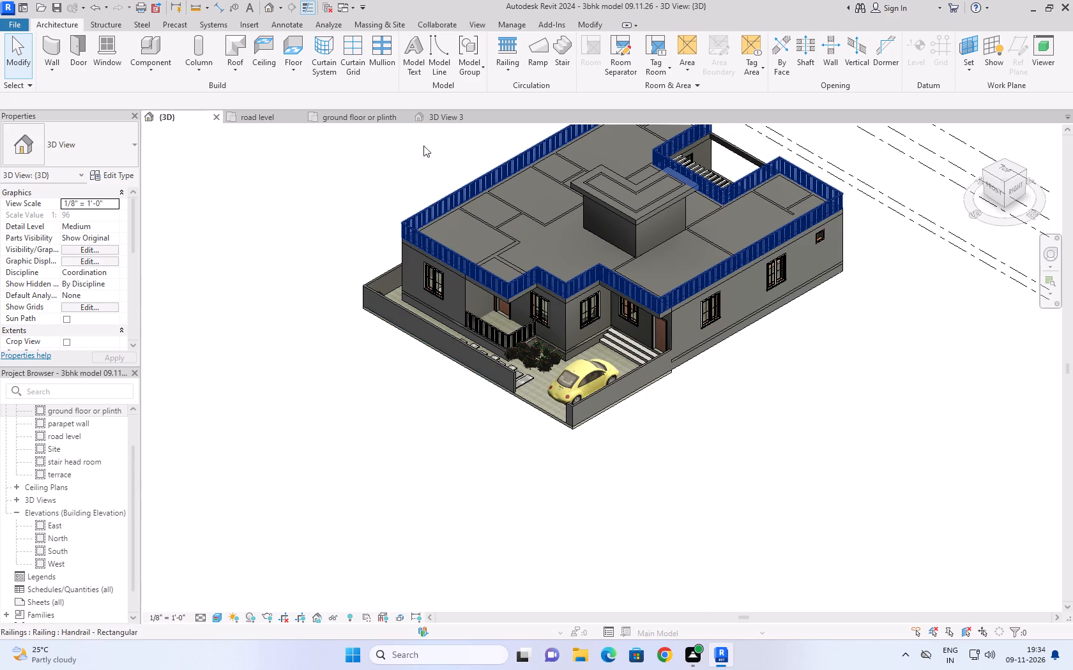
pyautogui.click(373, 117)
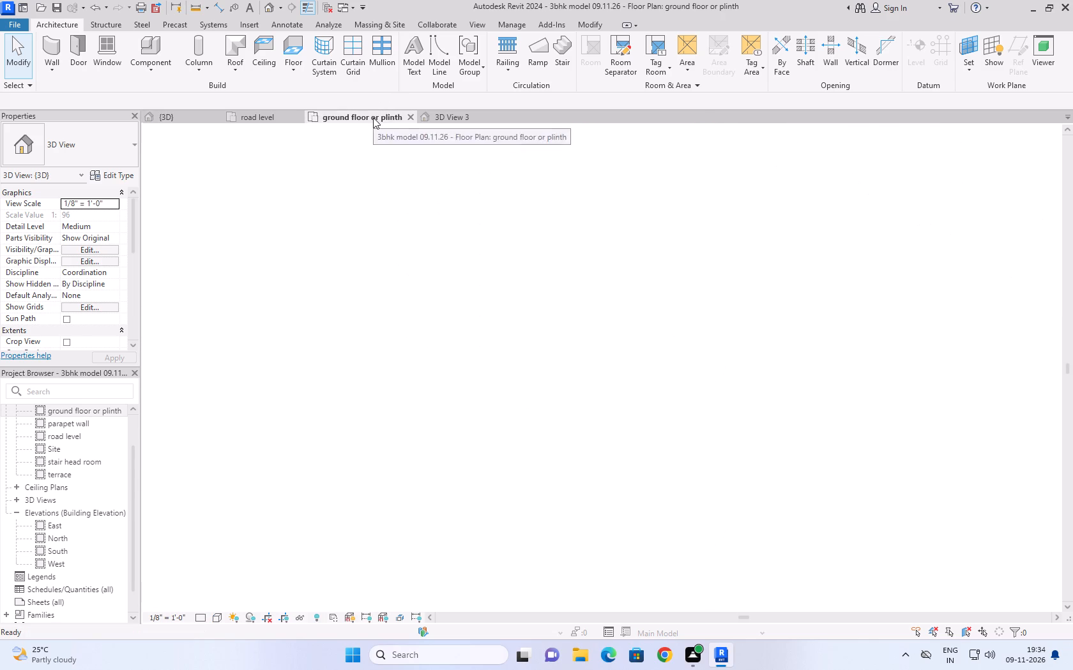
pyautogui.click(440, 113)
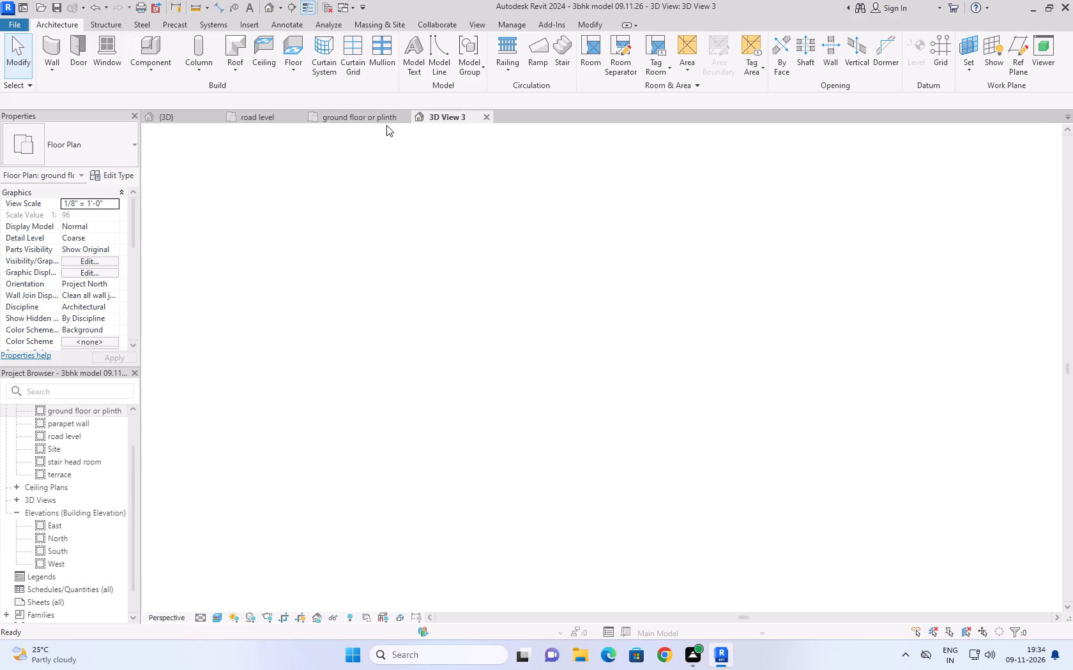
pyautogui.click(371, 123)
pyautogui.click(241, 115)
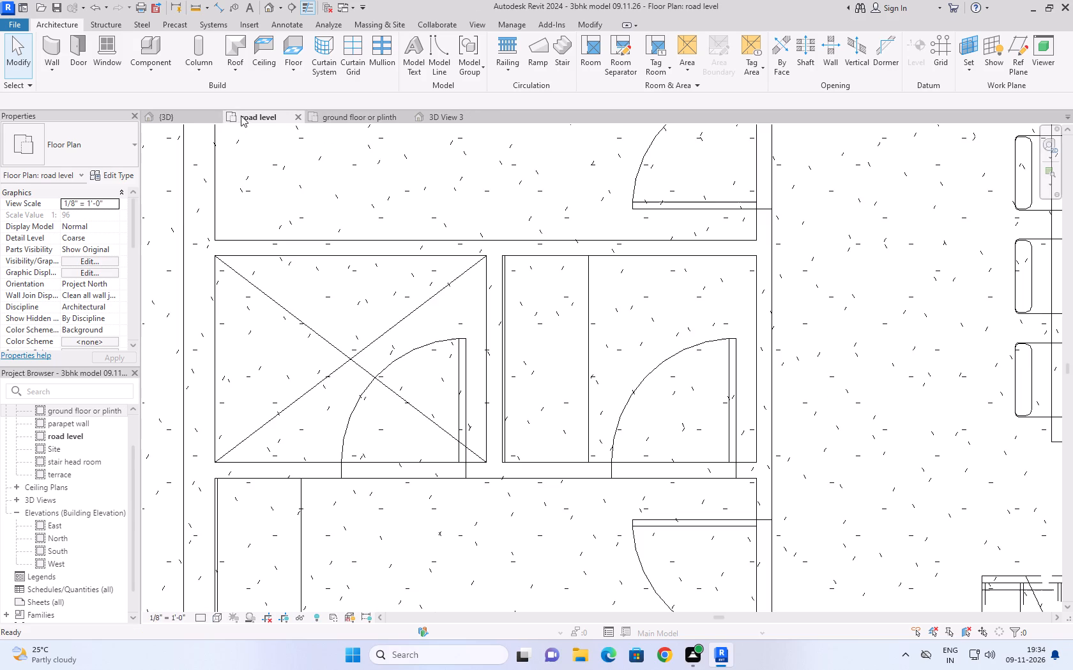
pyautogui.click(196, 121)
# Examine the whole house in the default 3D view, including the ground floor slab edge along the side wall beyond the entrance.
pyautogui.scroll(-4, 312, 457)
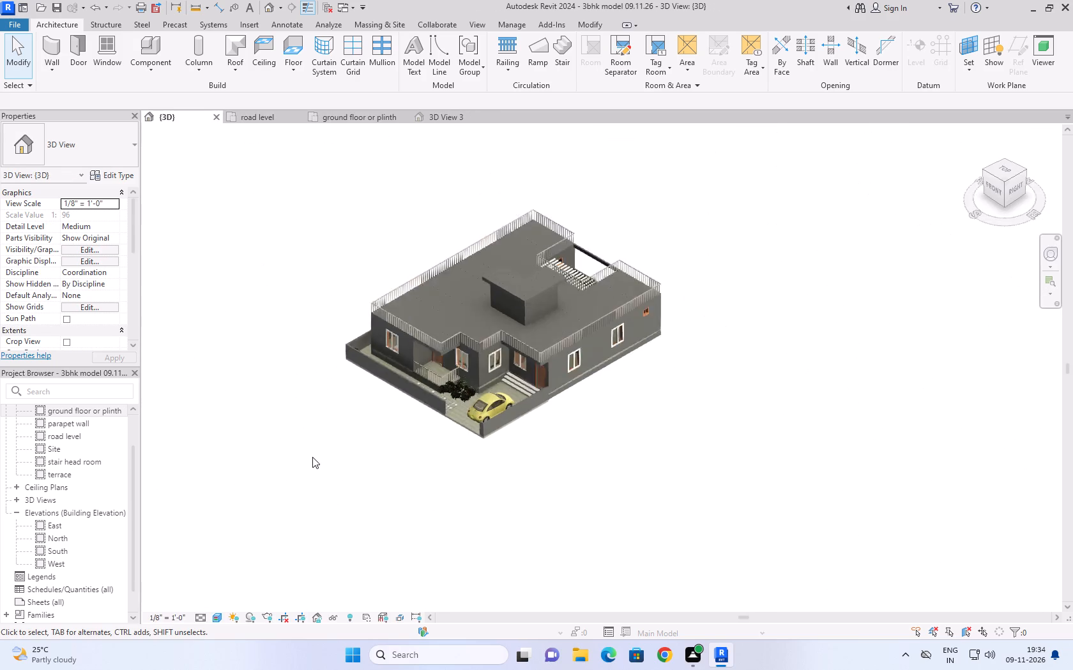
pyautogui.scroll(-1, 312, 457)
pyautogui.scroll(4, 312, 465)
pyautogui.scroll(-5, 390, 386)
pyautogui.scroll(1, 468, 297)
pyautogui.moveTo(468, 297); pyautogui.dragTo(470, 297, button='middle')
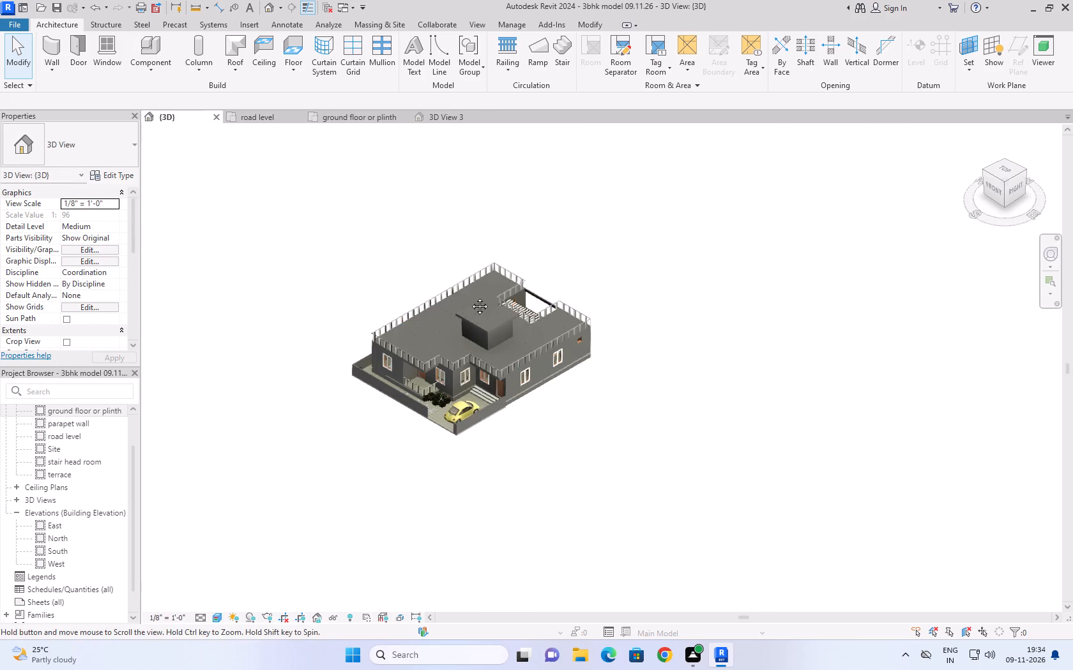
pyautogui.moveTo(470, 297); pyautogui.dragTo(439, 409, button='middle')
pyautogui.scroll(6, 434, 558)
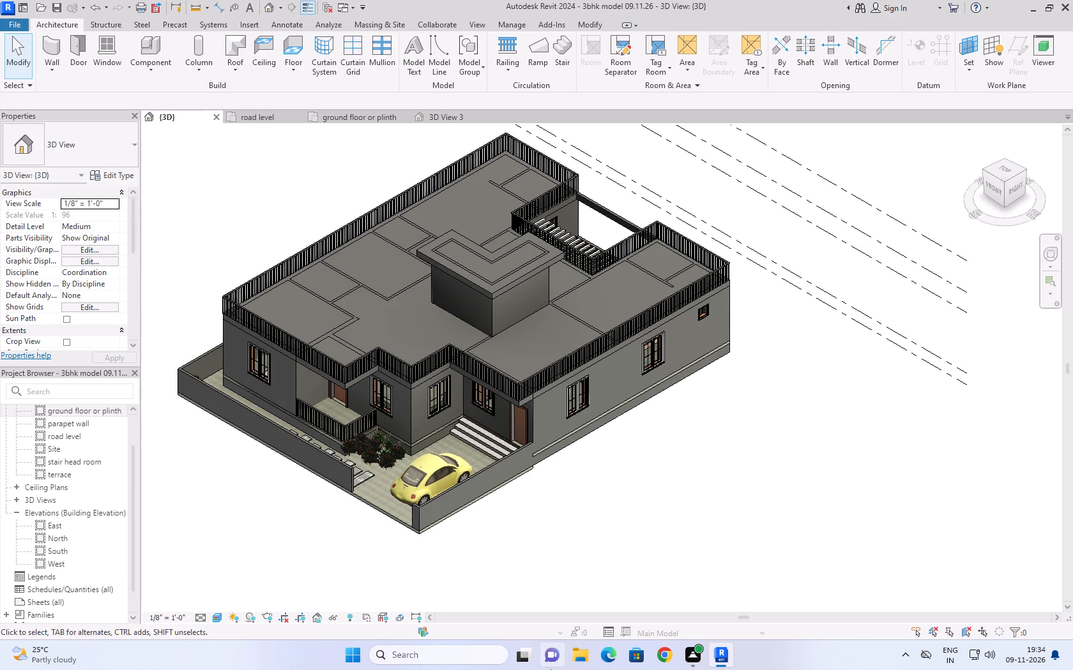
pyautogui.scroll(-4, 791, 460)
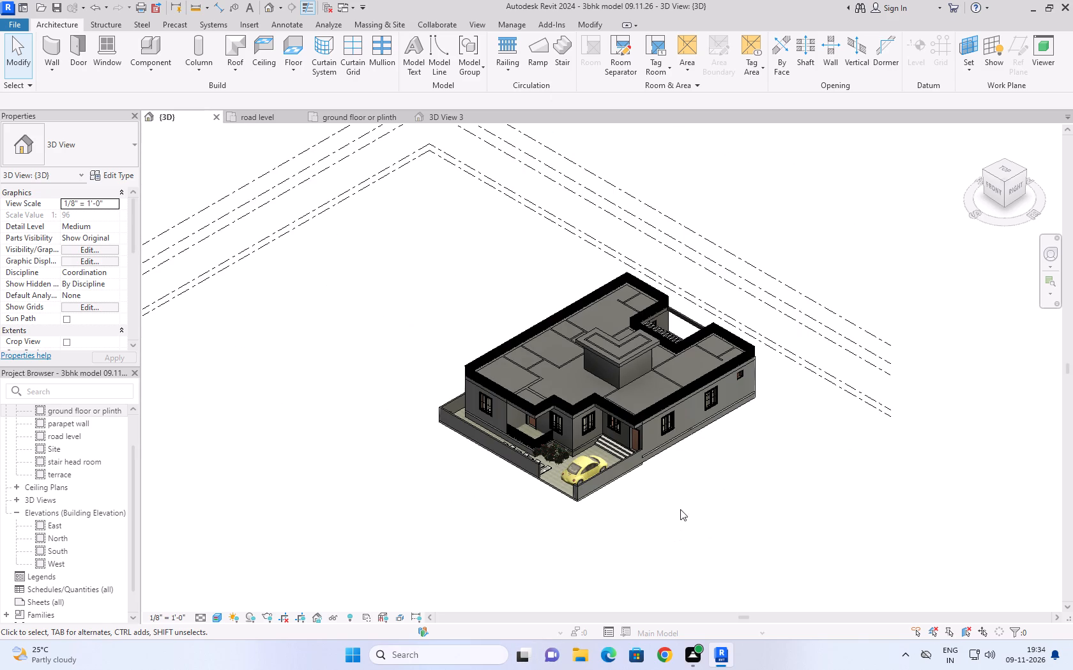
pyautogui.scroll(9, 694, 465)
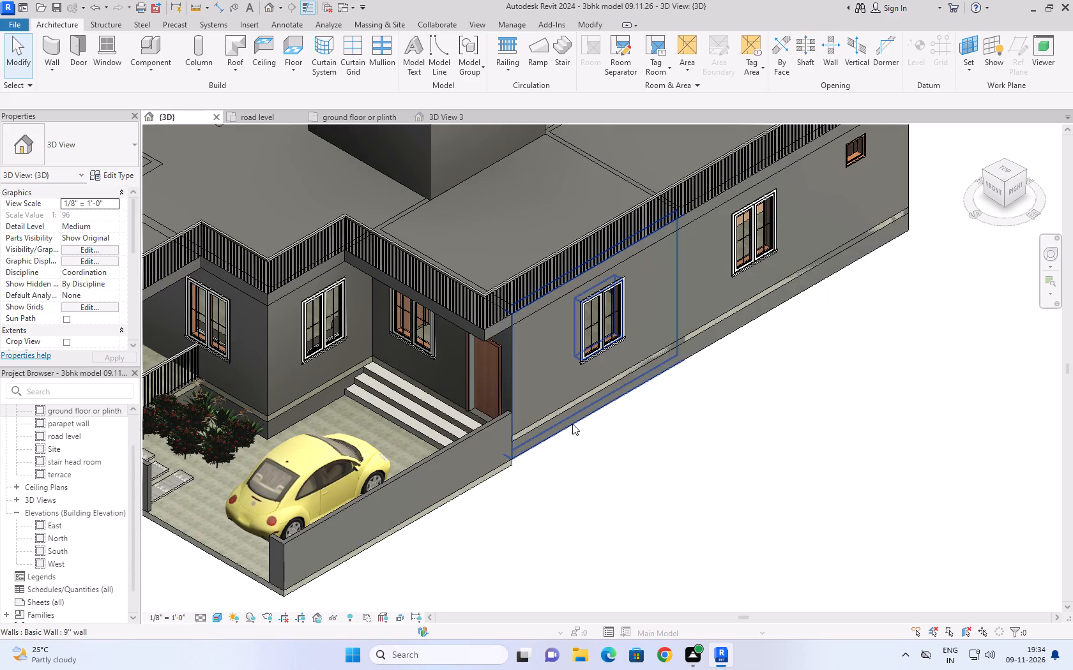
pyautogui.click(571, 408)
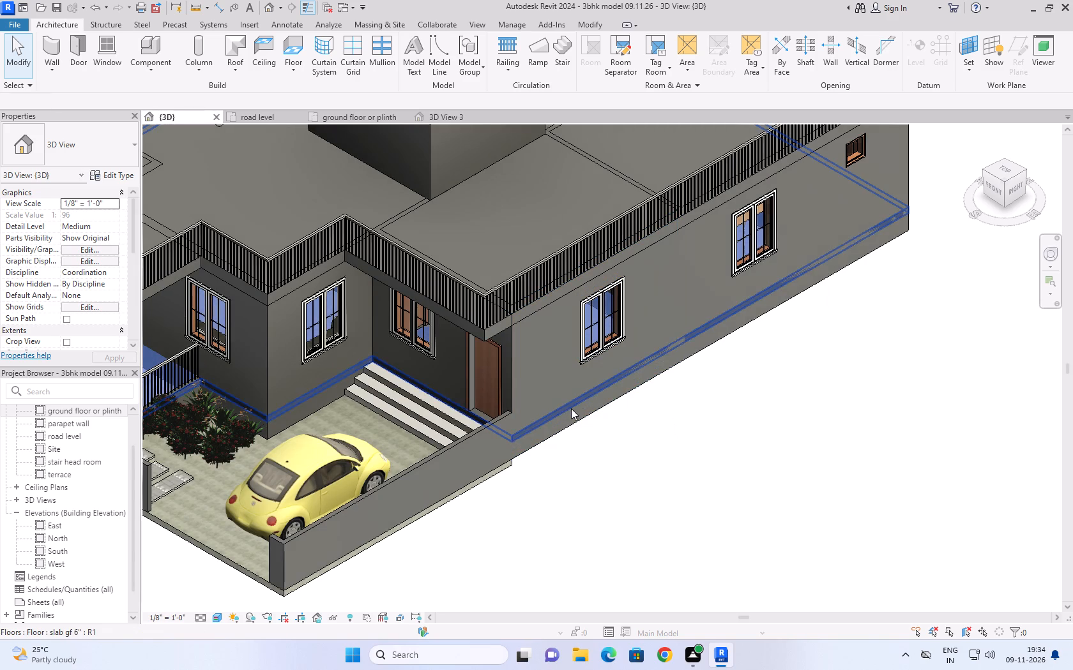
pyautogui.scroll(-4, 741, 406)
pyautogui.click(750, 447)
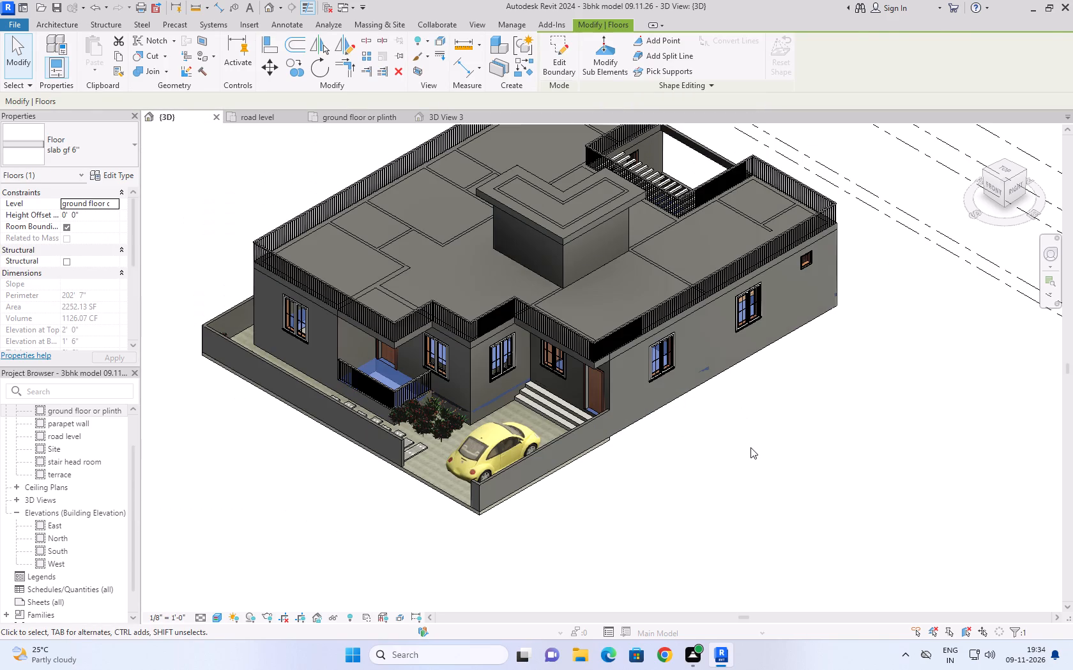
pyautogui.scroll(-3, 827, 398)
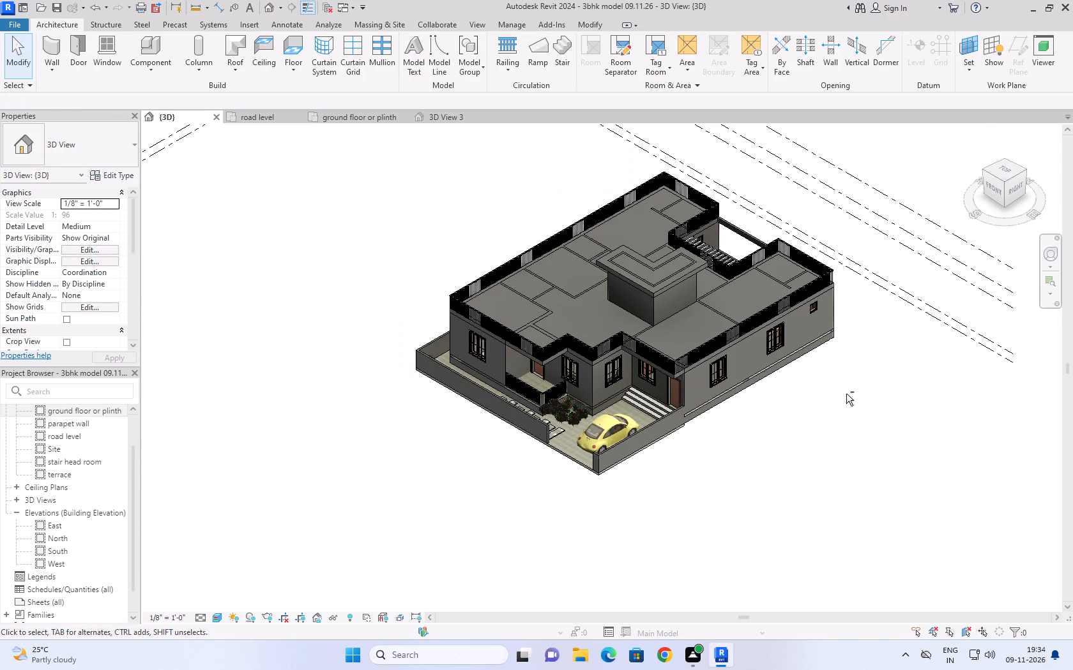
# Orbit around the house to examine its rear, its sides and the wall layout on the underside.
pyautogui.keyDown('shift'); pyautogui.moveTo(834, 401); pyautogui.dragTo(494, 246, button='middle'); pyautogui.keyUp('shift')
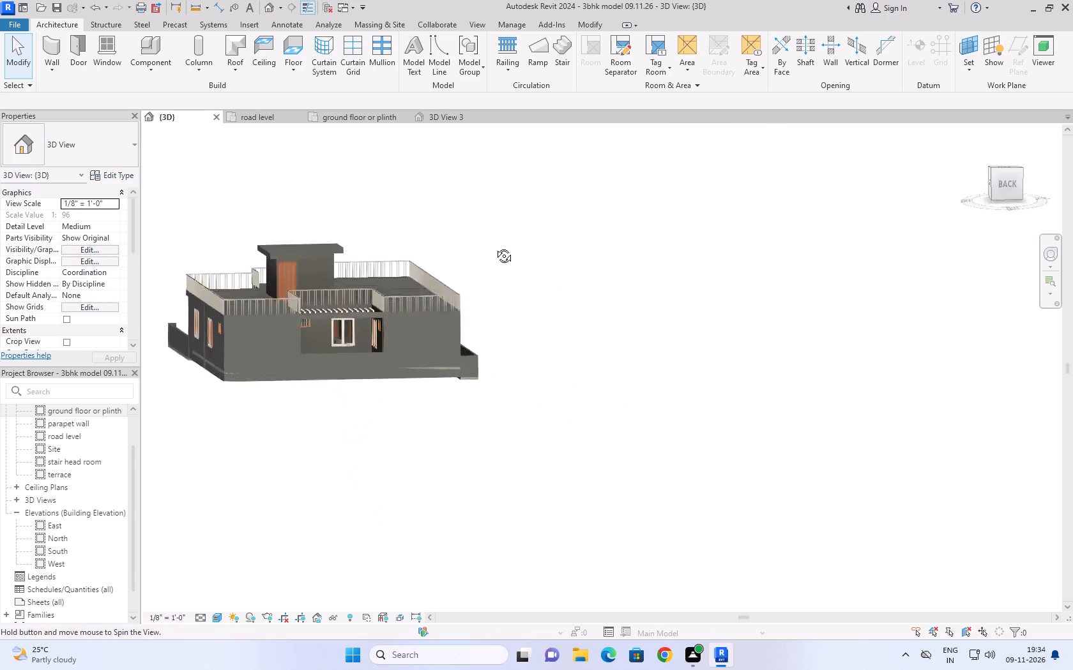
pyautogui.keyDown('shift'); pyautogui.moveTo(494, 246); pyautogui.dragTo(648, 211, button='middle'); pyautogui.keyUp('shift')
pyautogui.moveTo(630, 452); pyautogui.dragTo(630, 450, button='middle')
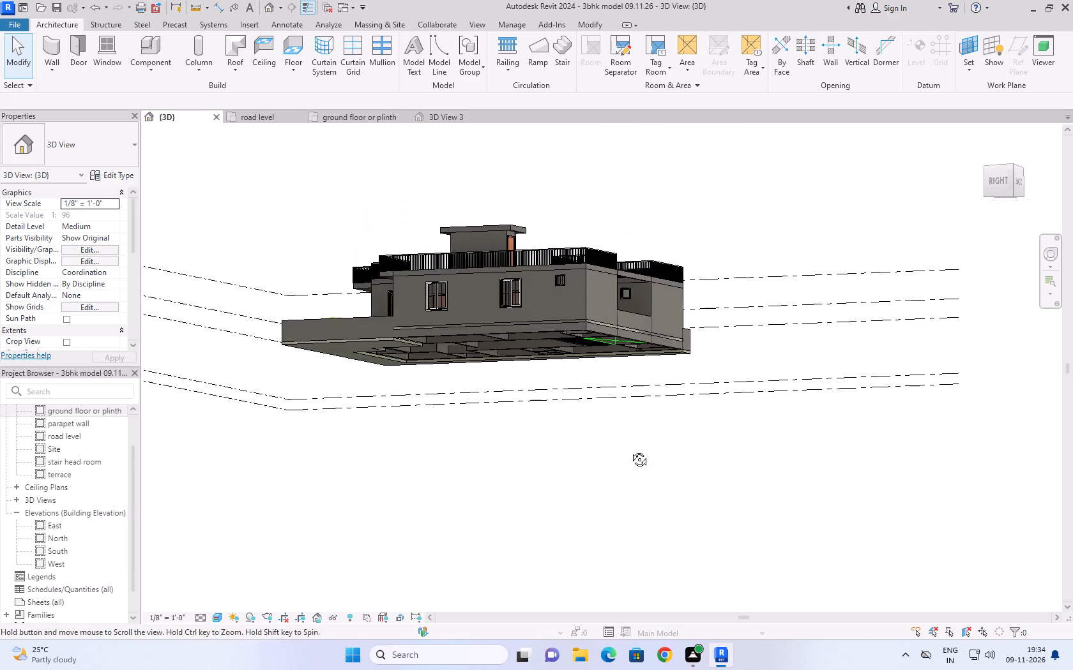
pyautogui.moveTo(630, 450); pyautogui.dragTo(615, 281, button='middle')
pyautogui.moveTo(614, 277); pyautogui.dragTo(643, 495, button='middle')
pyautogui.keyDown('shift'); pyautogui.moveTo(613, 553); pyautogui.dragTo(617, 495, button='middle'); pyautogui.keyUp('shift')
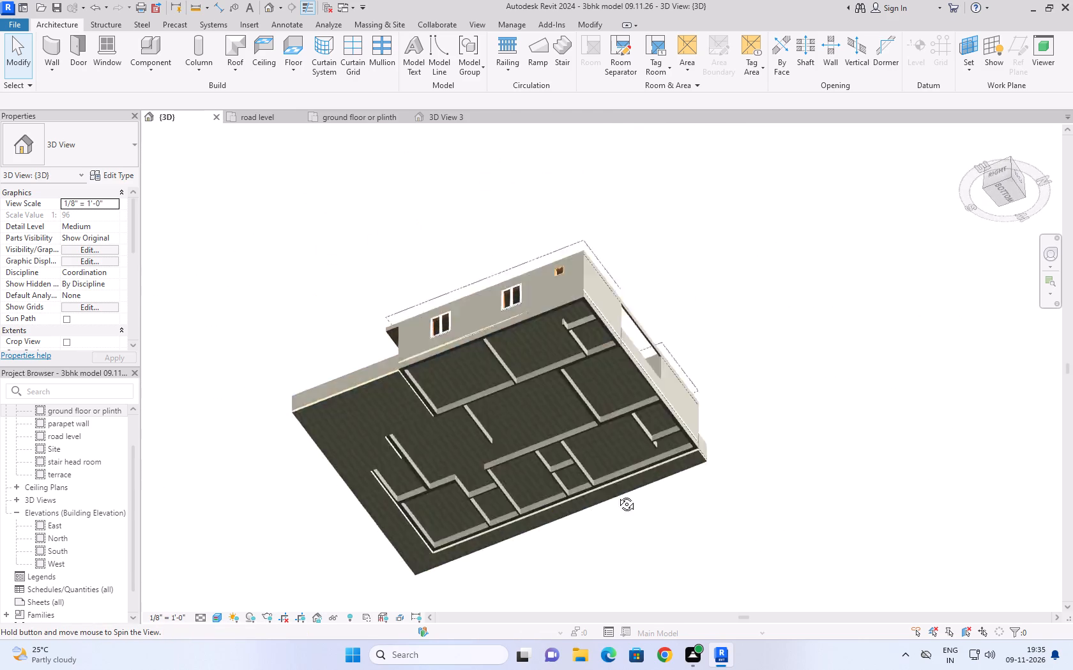
pyautogui.keyDown('shift'); pyautogui.moveTo(617, 495); pyautogui.dragTo(627, 334, button='middle'); pyautogui.keyUp('shift')
pyautogui.scroll(4, 519, 377)
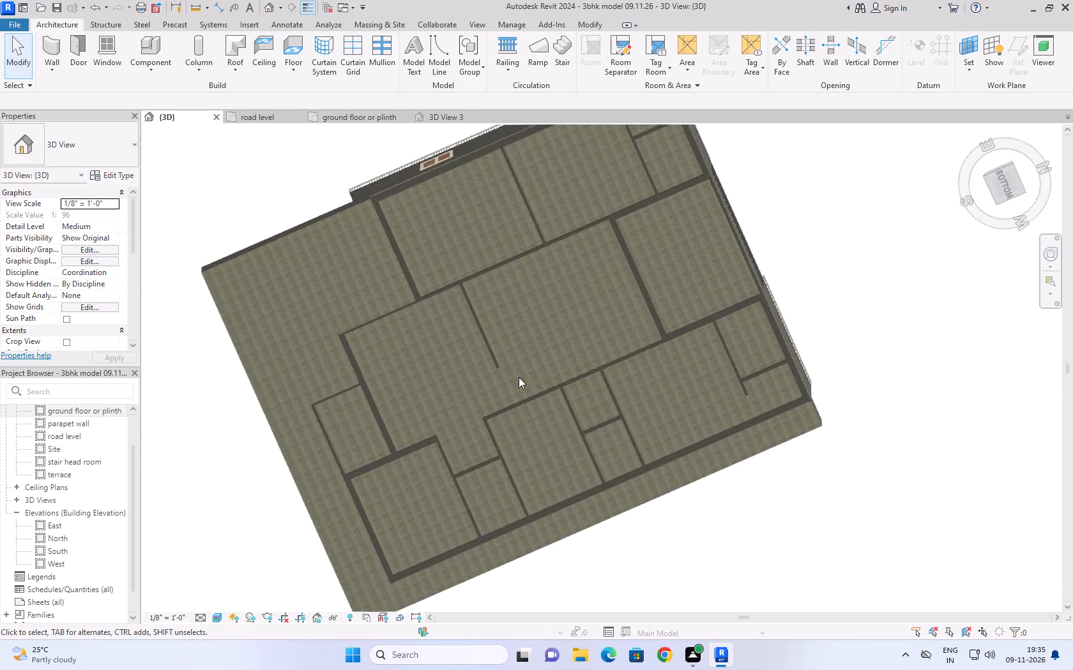
pyautogui.scroll(3, 519, 377)
pyautogui.scroll(-12, 554, 331)
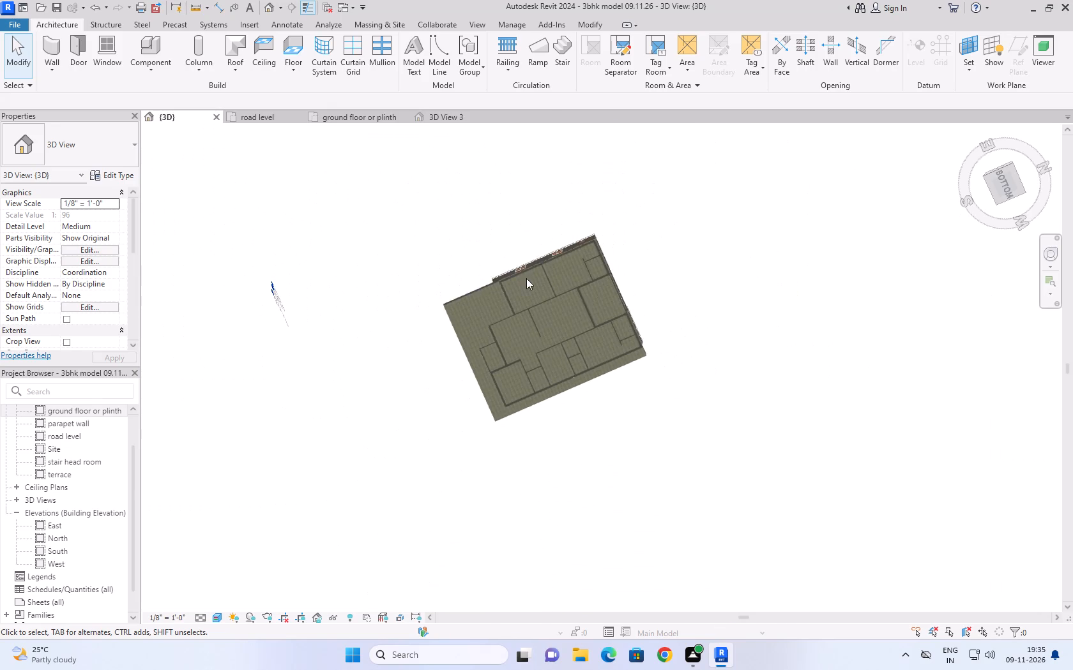
pyautogui.moveTo(514, 213); pyautogui.dragTo(667, 611, button='middle')
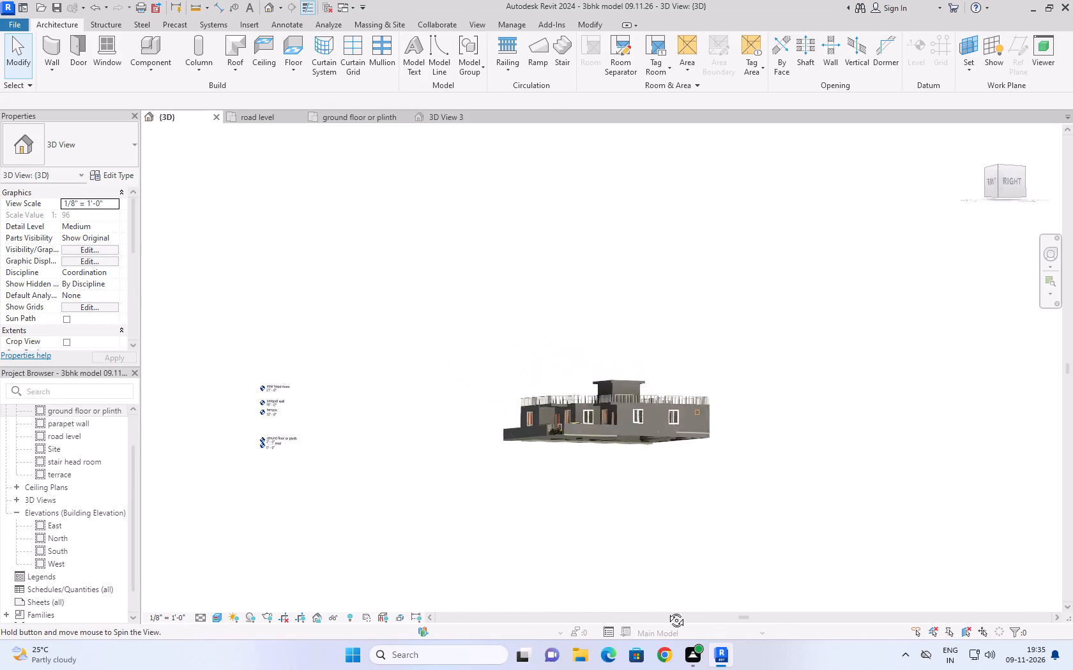
pyautogui.moveTo(667, 611); pyautogui.dragTo(671, 607, button='middle')
pyautogui.keyDown('shift'); pyautogui.moveTo(745, 324); pyautogui.dragTo(606, 570, button='middle'); pyautogui.keyUp('shift')
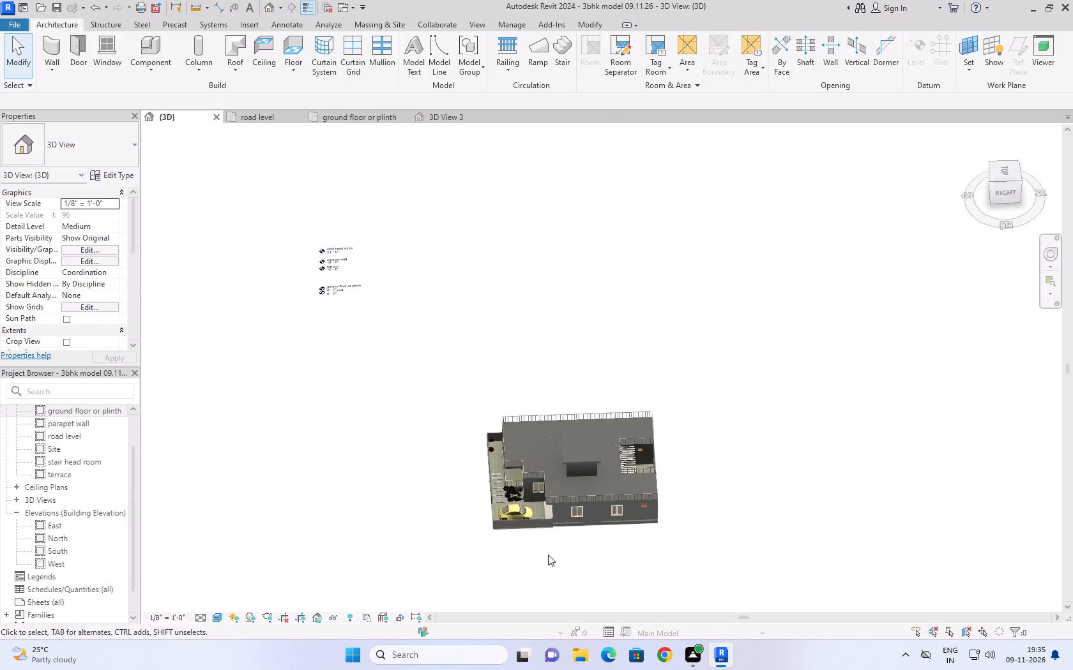
# Inspect the 4'' slab stepping strips in the front yard, between the boundary wall and the shrubs.
pyautogui.scroll(3, 492, 447)
pyautogui.scroll(9, 426, 544)
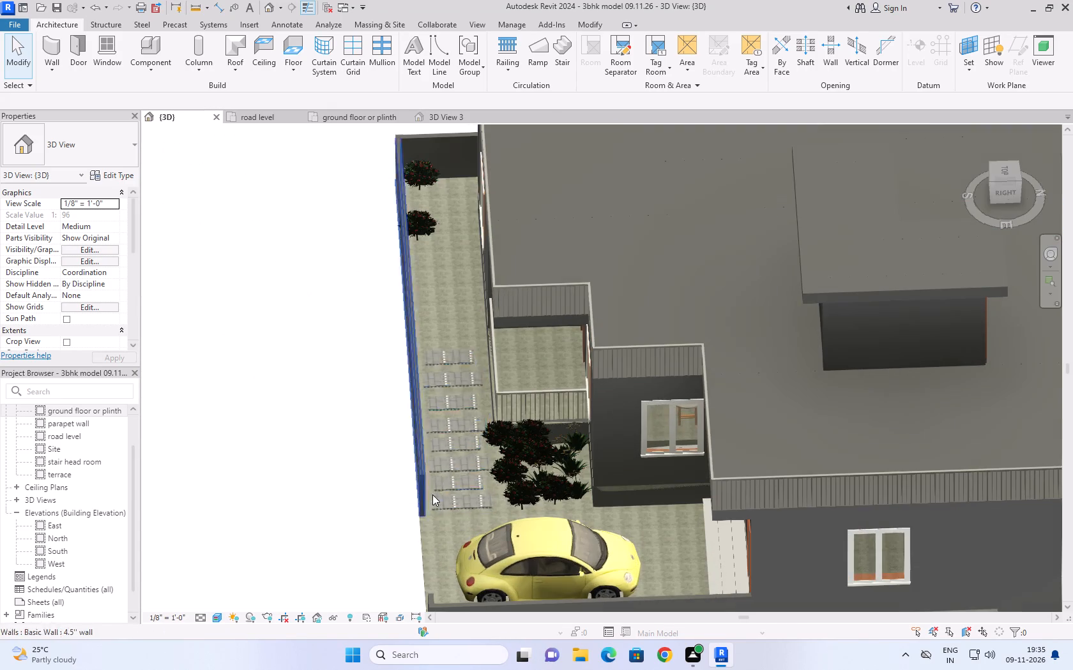
pyautogui.scroll(3, 322, 475)
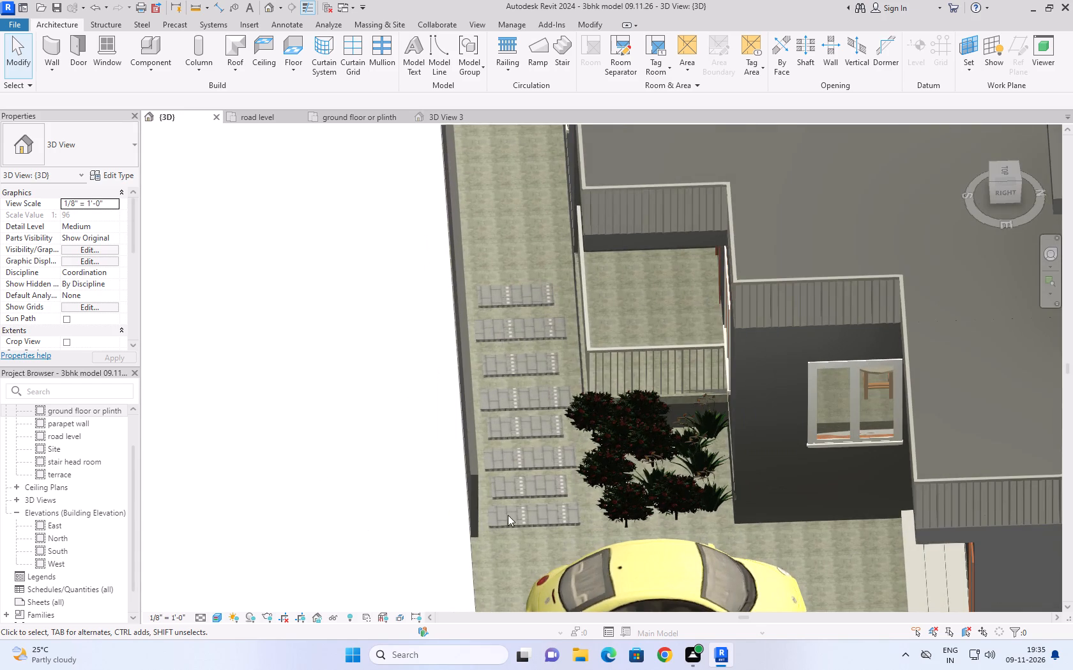
pyautogui.scroll(8, 529, 507)
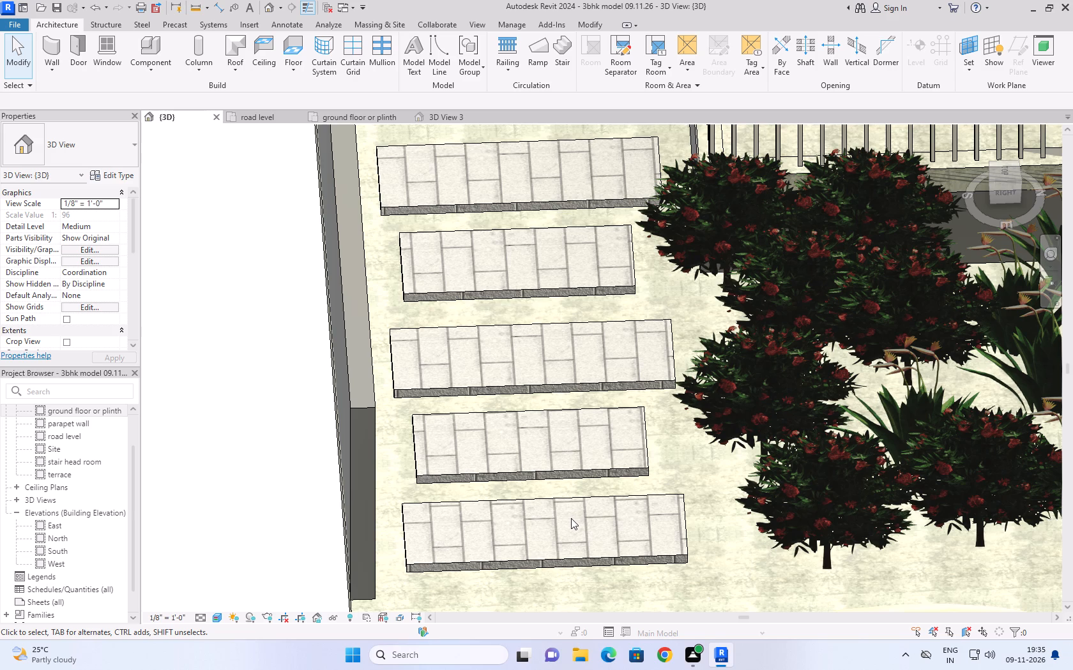
pyautogui.click(559, 472)
pyautogui.scroll(1, 565, 436)
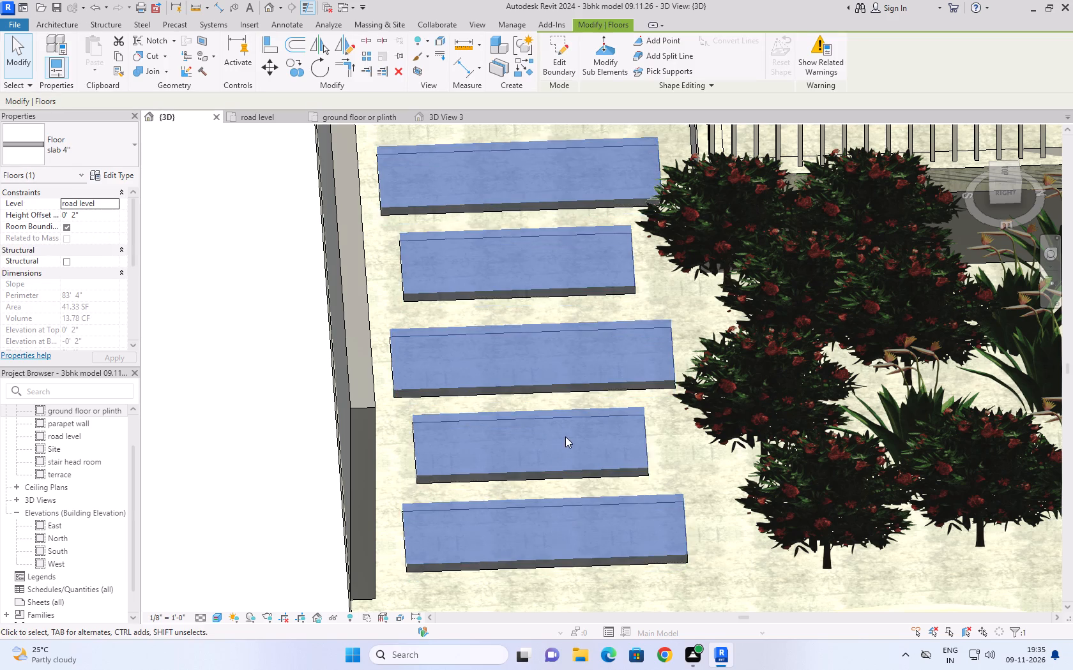
pyautogui.moveTo(565, 436); pyautogui.dragTo(568, 584, button='middle')
pyautogui.scroll(-4, 568, 583)
pyautogui.scroll(-3, 572, 514)
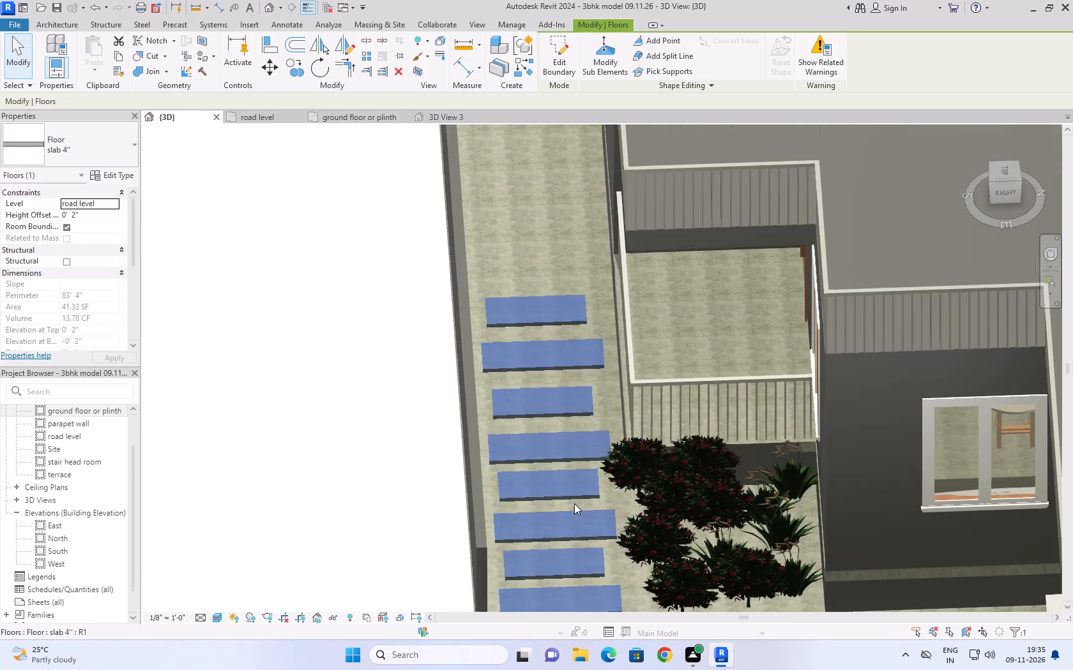
pyautogui.scroll(-3, 581, 476)
pyautogui.click(393, 441)
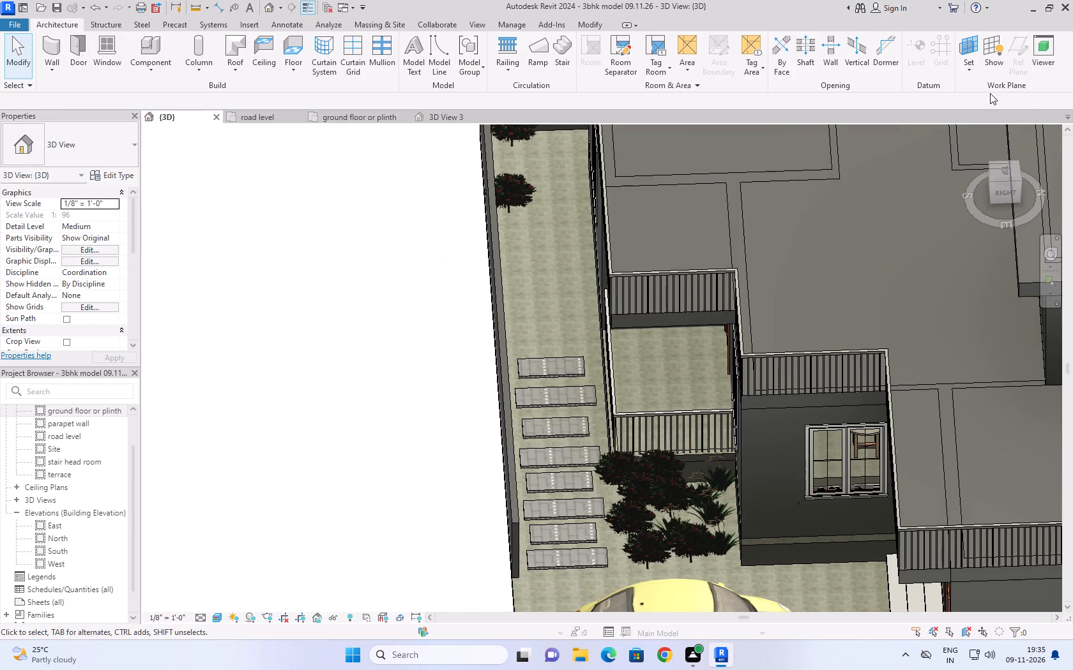
# Restore the default 3D orientation and inspect the entrance steps, main door and 6'' ground floor slab edge.
pyautogui.click(977, 132)
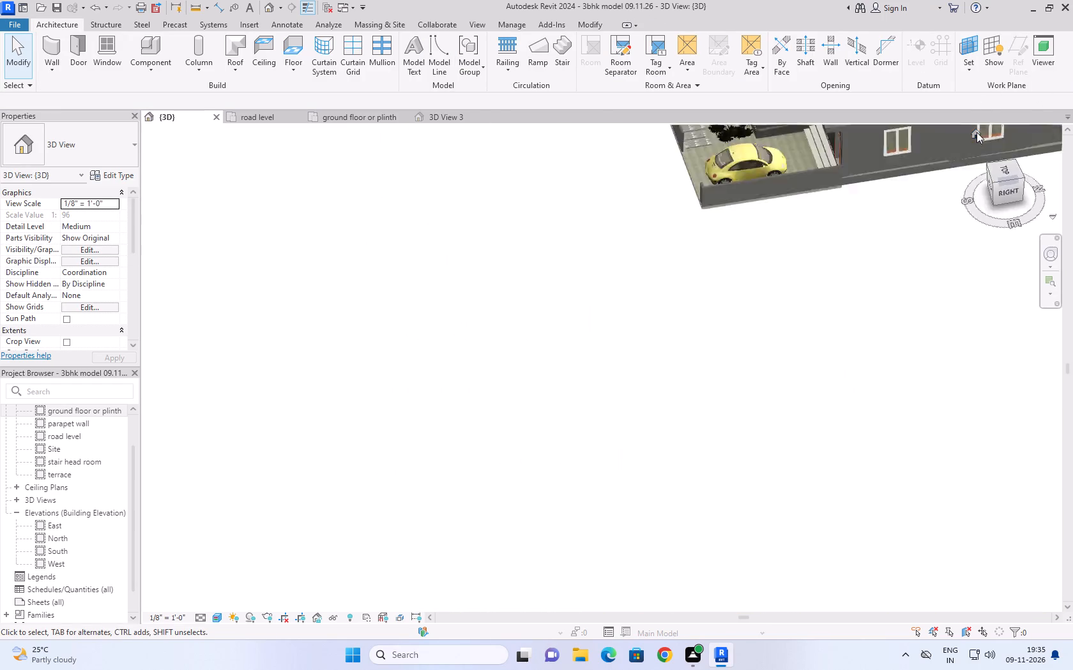
pyautogui.scroll(3, 683, 523)
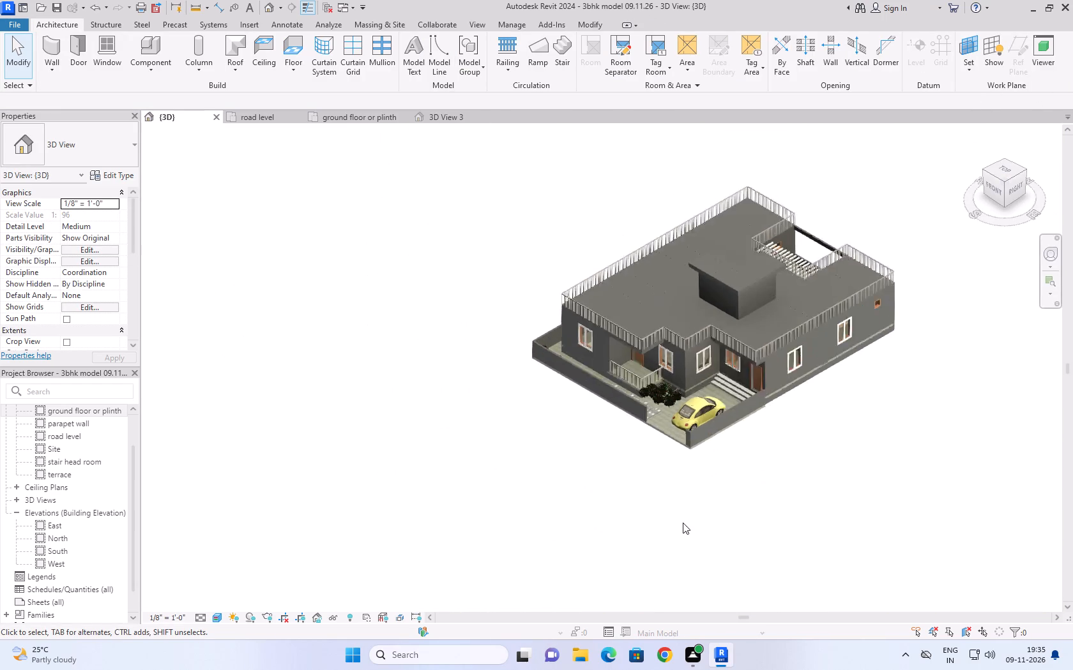
pyautogui.scroll(3, 683, 523)
pyautogui.moveTo(927, 354); pyautogui.dragTo(807, 499, button='middle')
pyautogui.scroll(-1, 776, 522)
pyautogui.scroll(4, 700, 523)
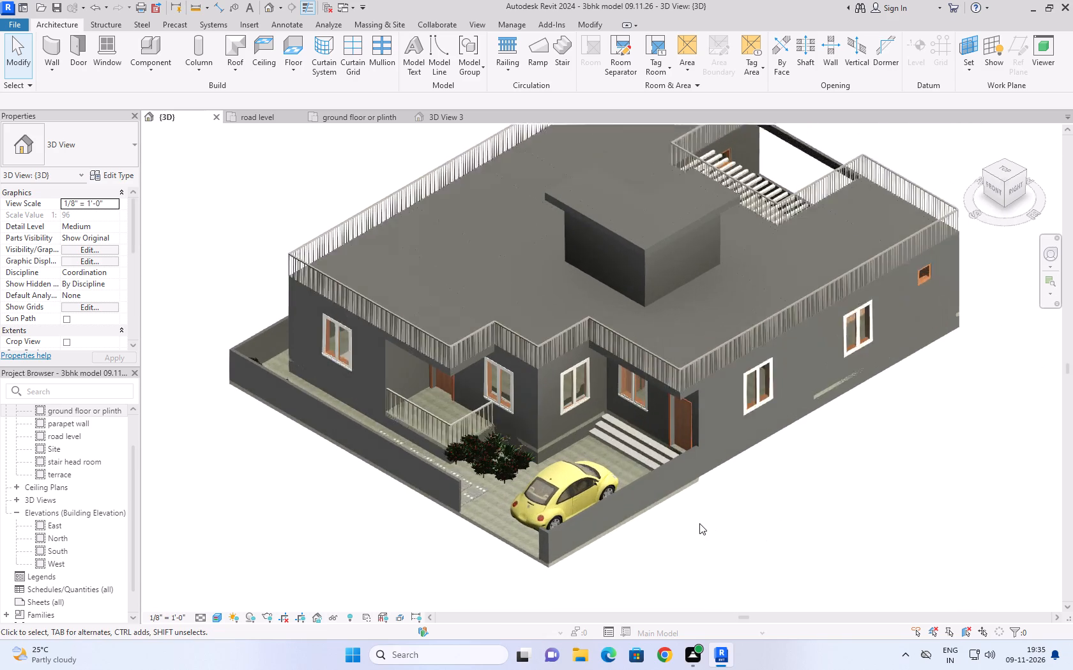
pyautogui.scroll(8, 673, 426)
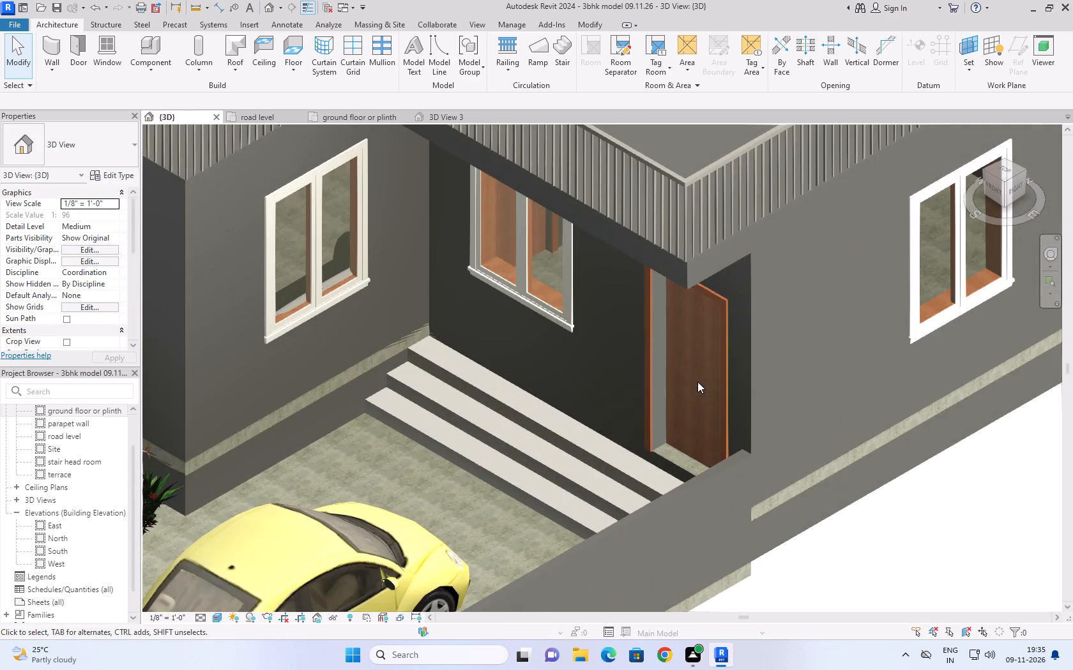
pyautogui.scroll(2, 621, 429)
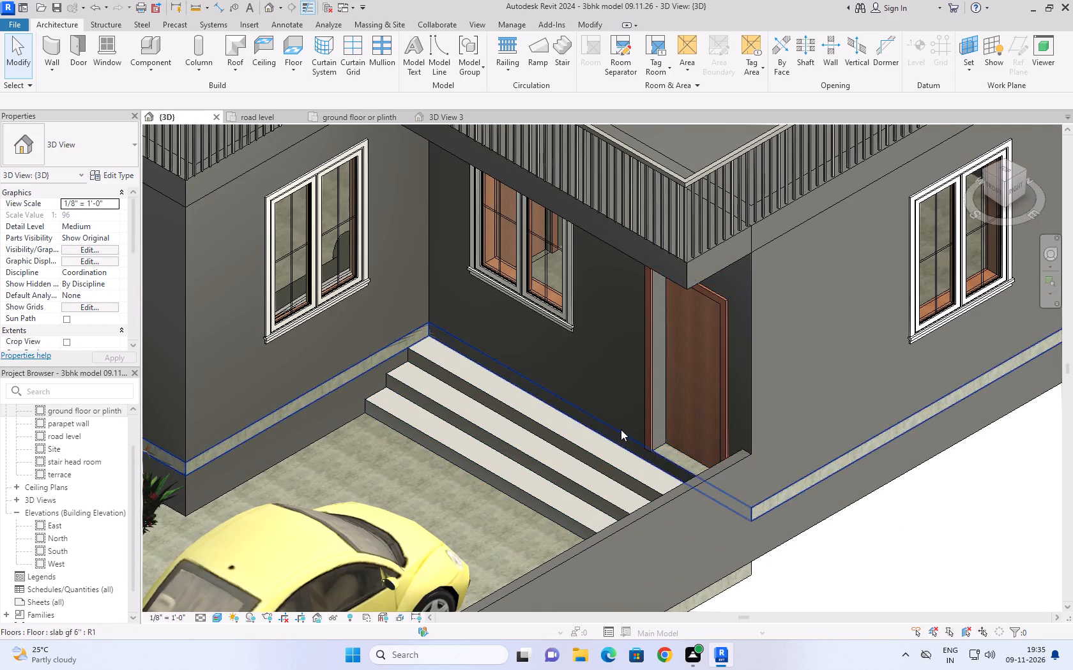
pyautogui.scroll(5, 621, 429)
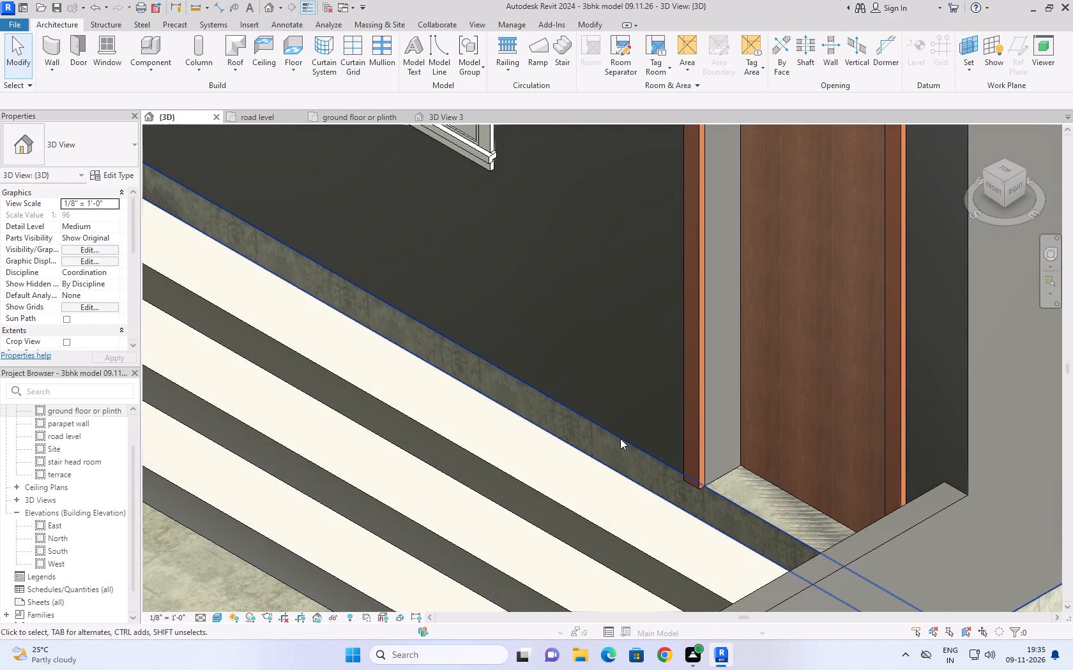
pyautogui.click(620, 438)
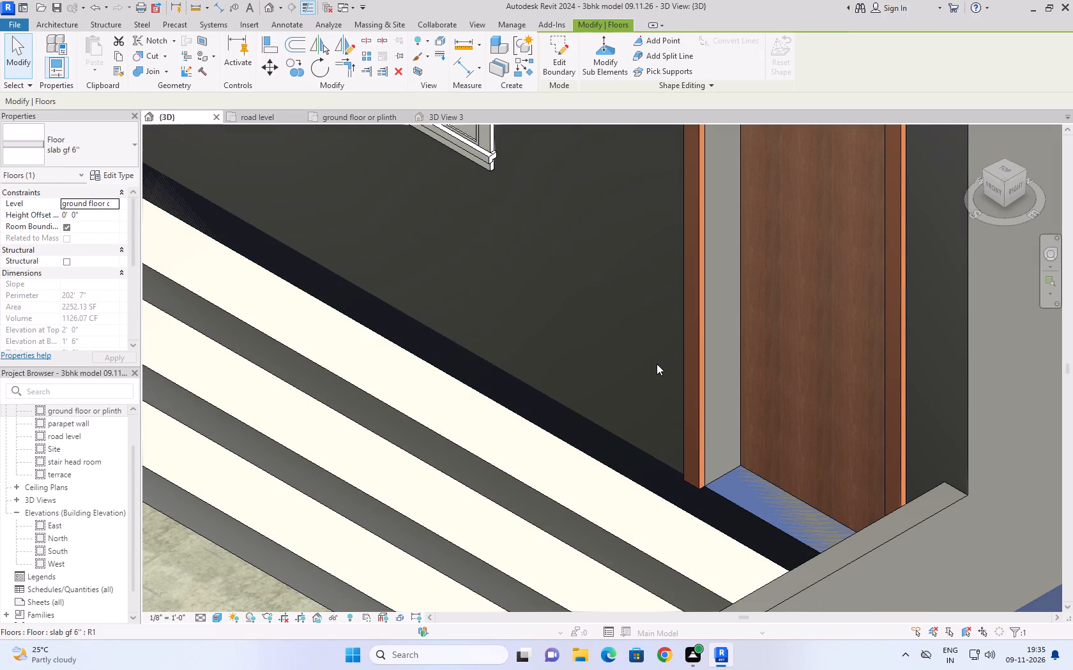
pyautogui.scroll(-8, 634, 311)
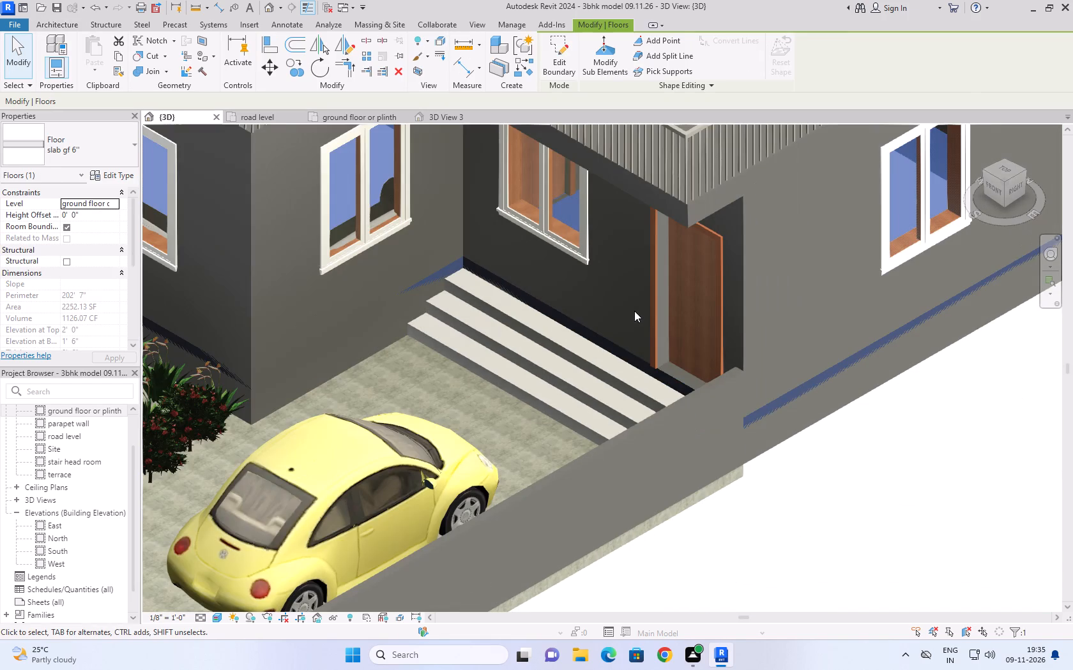
pyautogui.scroll(-7, 862, 348)
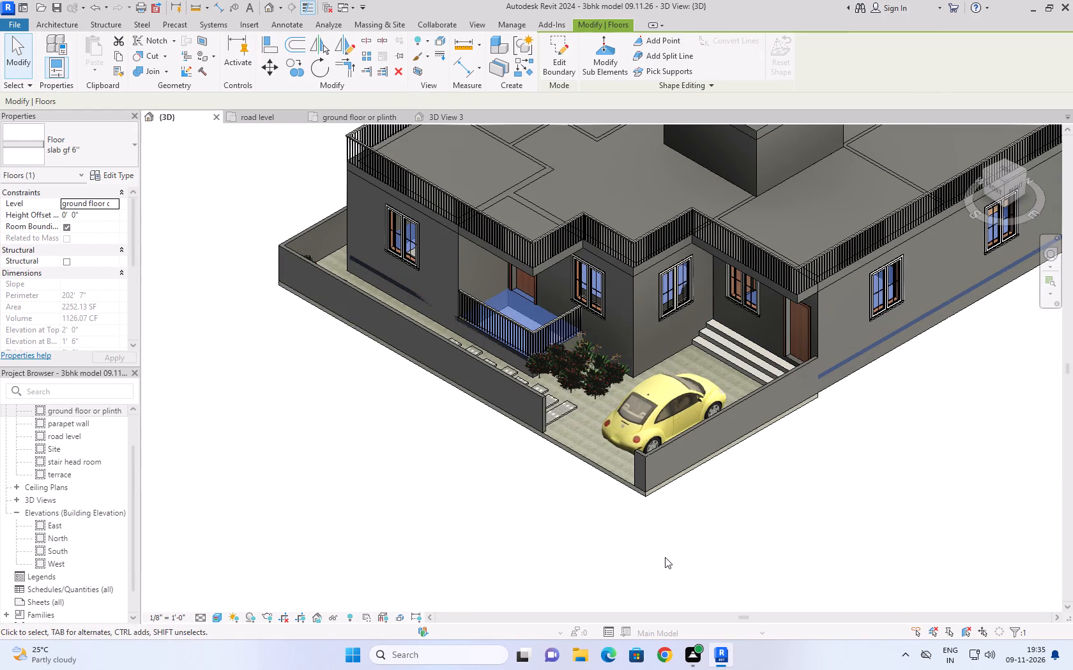
pyautogui.click(768, 519)
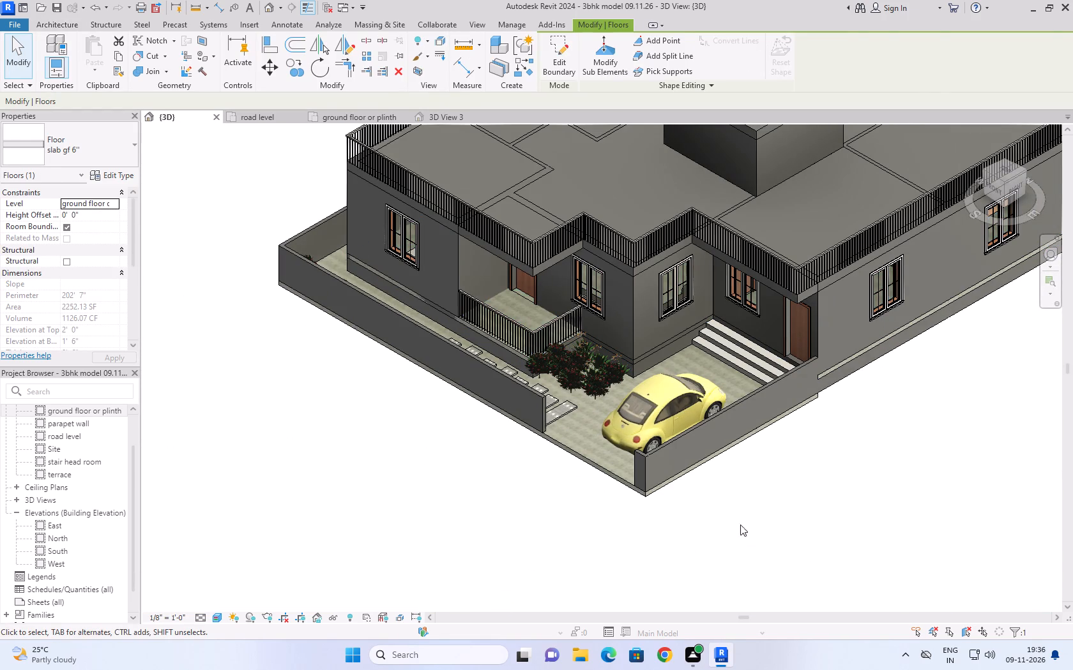
pyautogui.doubleClick(10, 65)
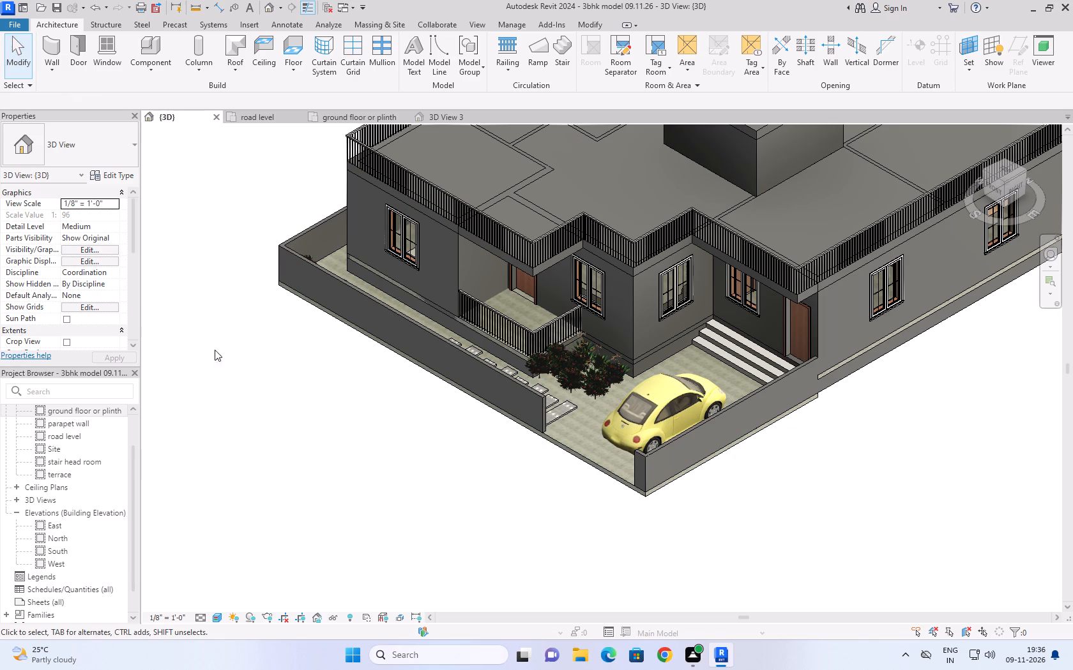
# Select the 6'' road level slab around the house and examine its extent from the side and underneath, against the wall layout.
pyautogui.scroll(-2, 255, 391)
pyautogui.scroll(9, 453, 408)
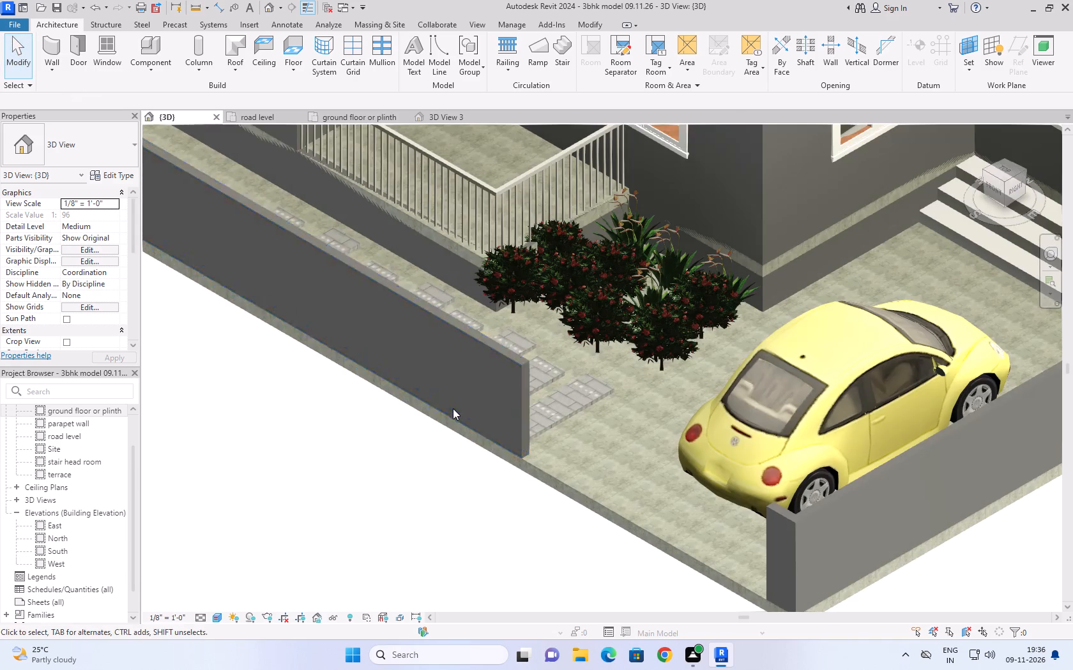
pyautogui.click(614, 512)
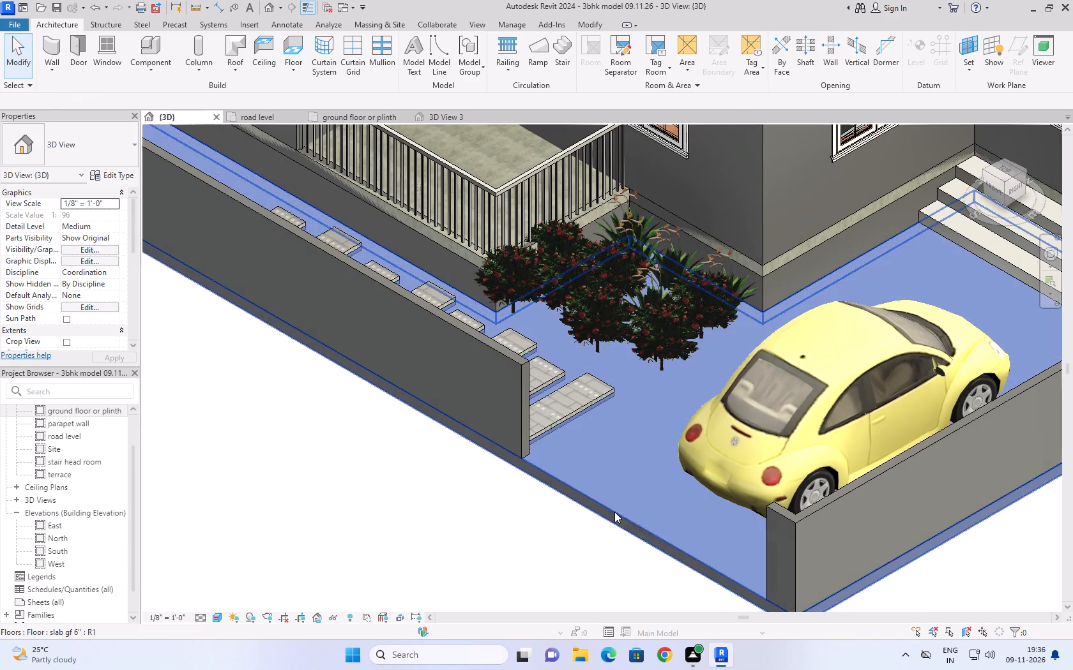
pyautogui.scroll(-7, 387, 498)
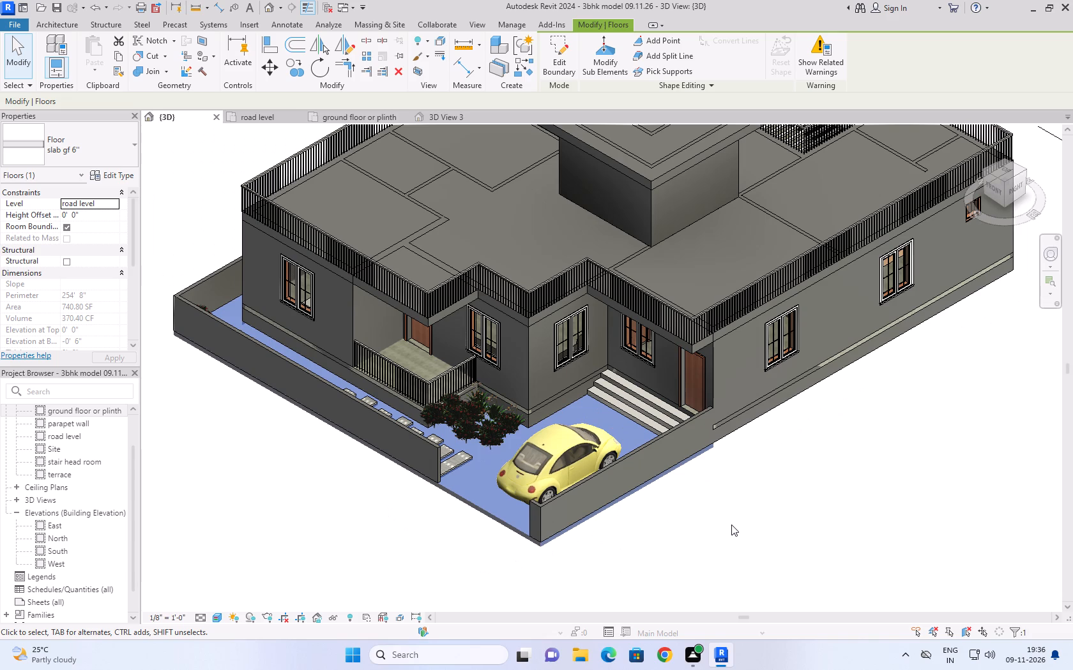
pyautogui.keyDown('shift'); pyautogui.moveTo(731, 525); pyautogui.dragTo(609, 301, button='middle'); pyautogui.keyUp('shift')
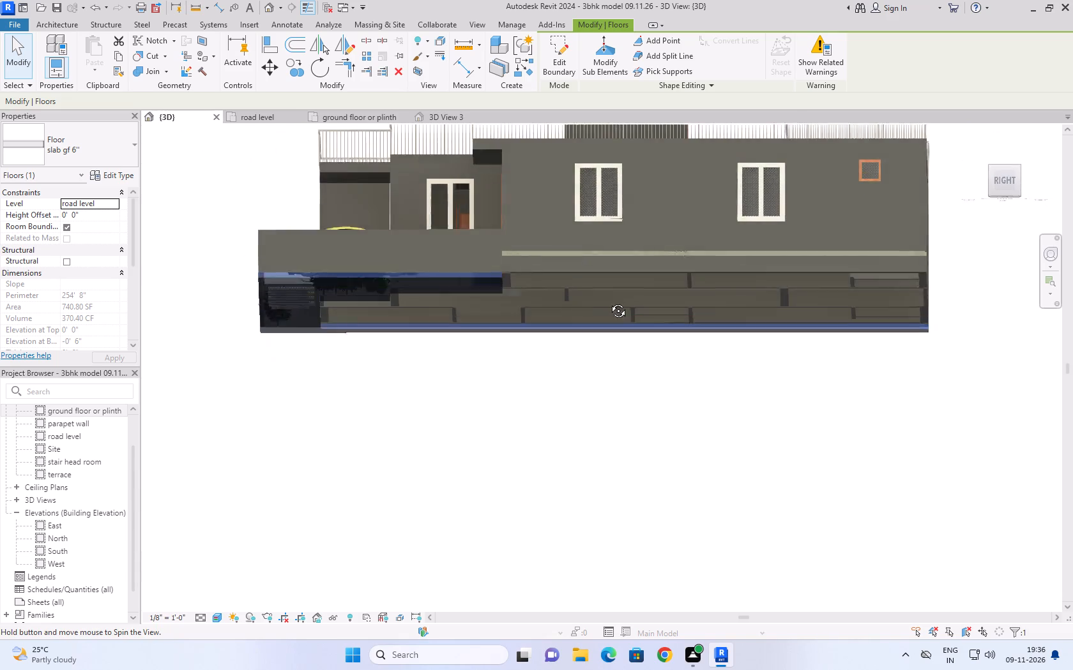
pyautogui.keyDown('shift'); pyautogui.moveTo(609, 301); pyautogui.dragTo(613, 258, button='middle'); pyautogui.keyUp('shift')
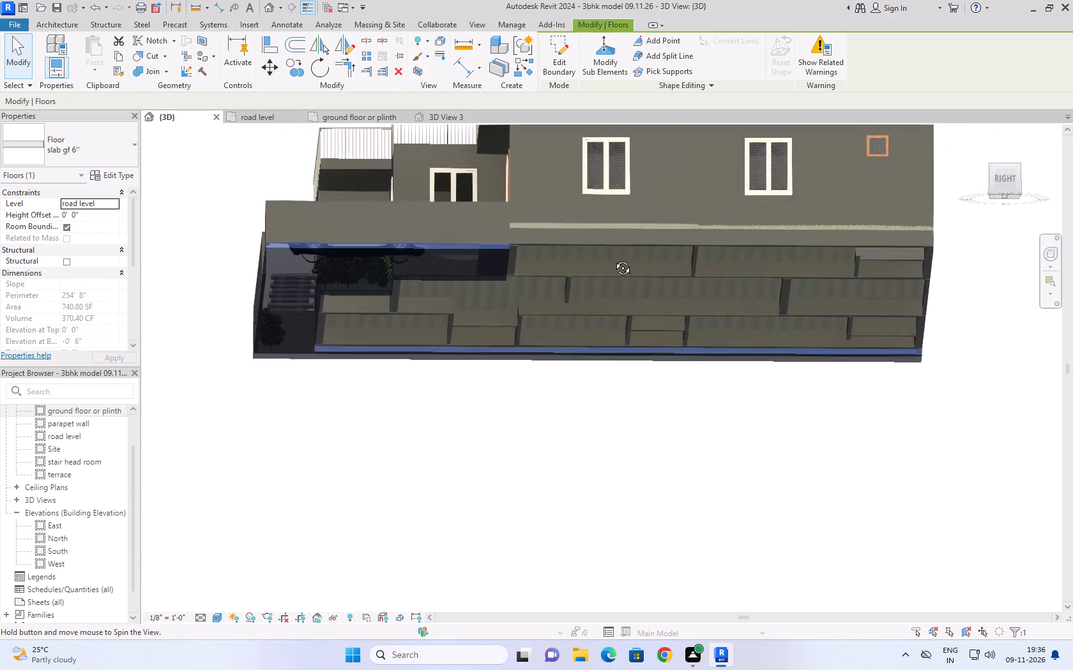
pyautogui.keyDown('shift'); pyautogui.moveTo(613, 258); pyautogui.dragTo(613, 253, button='middle'); pyautogui.keyUp('shift')
pyautogui.scroll(3, 545, 342)
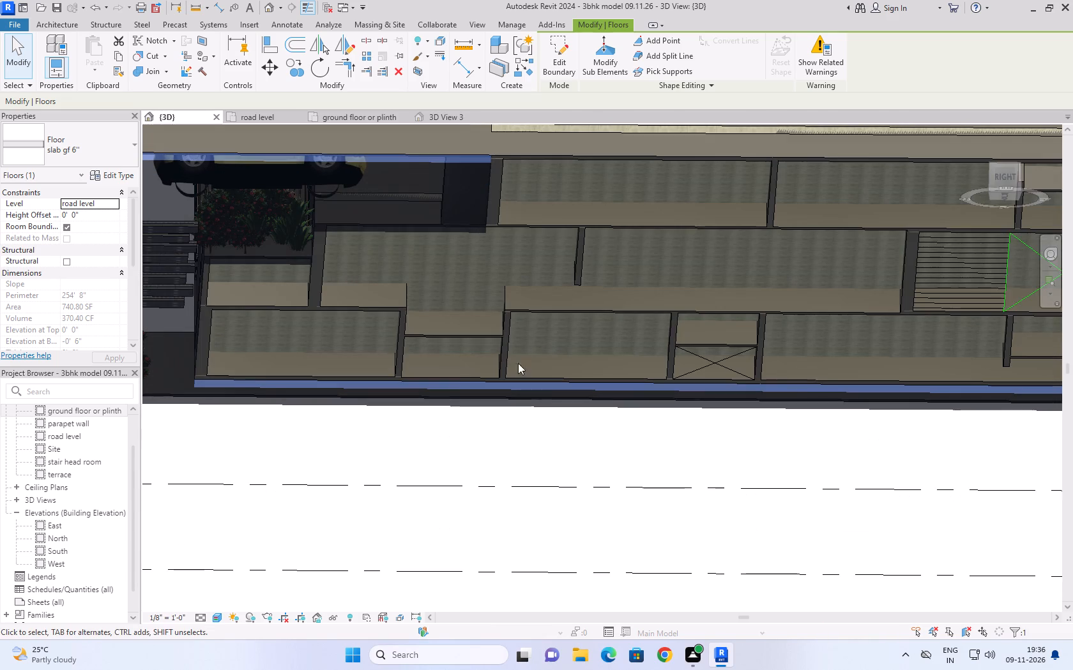
pyautogui.scroll(-2, 512, 376)
pyautogui.keyDown('shift'); pyautogui.moveTo(515, 463); pyautogui.dragTo(591, 257, button='middle'); pyautogui.keyUp('shift')
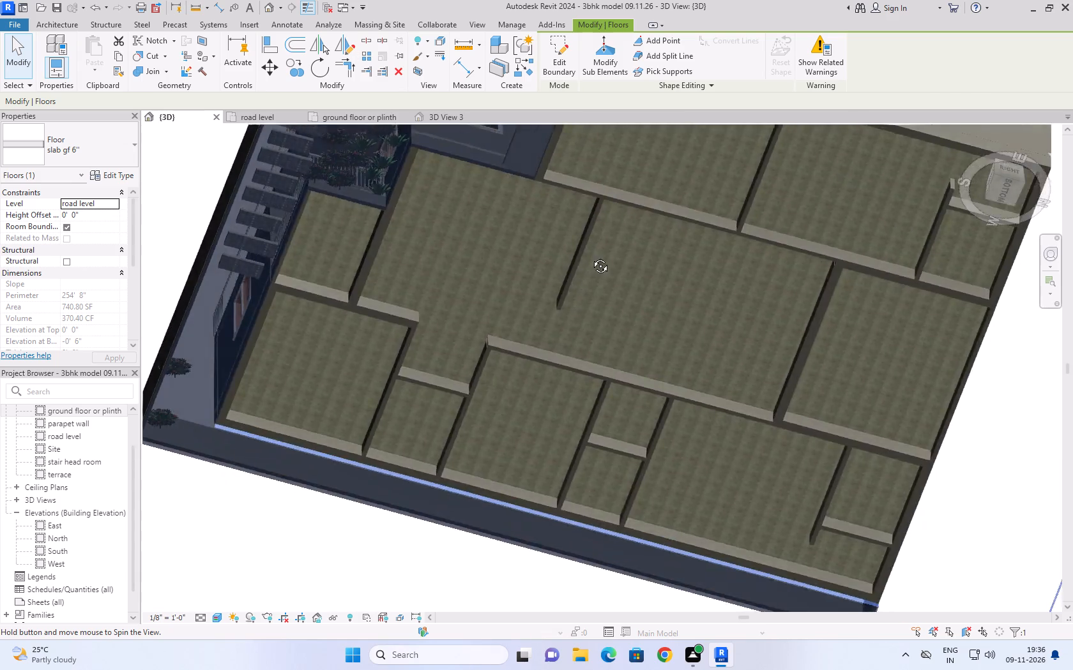
pyautogui.keyDown('shift'); pyautogui.moveTo(591, 257); pyautogui.dragTo(674, 310, button='middle'); pyautogui.keyUp('shift')
pyautogui.moveTo(587, 208); pyautogui.dragTo(577, 477, button='middle')
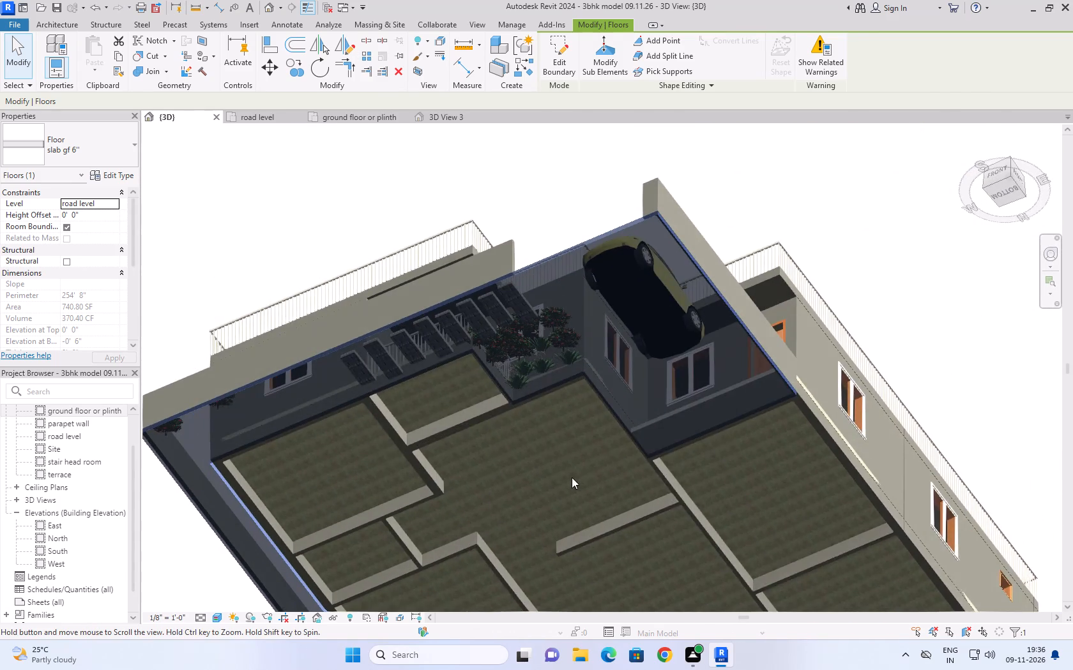
pyautogui.keyDown('shift'); pyautogui.moveTo(565, 471); pyautogui.dragTo(644, 425, button='middle'); pyautogui.keyUp('shift')
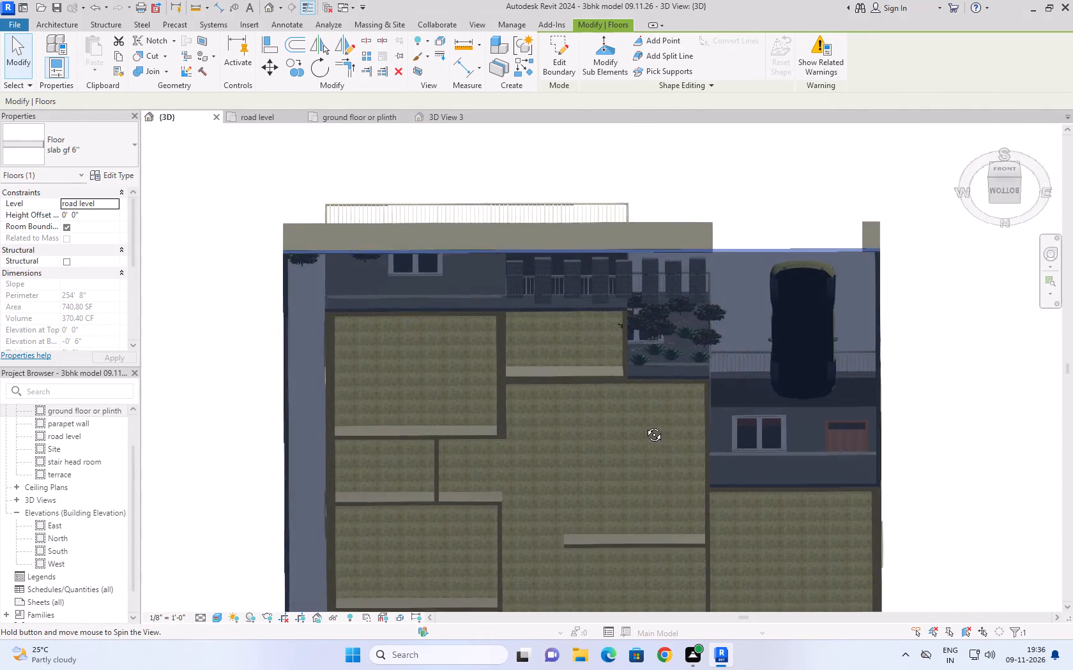
pyautogui.keyDown('shift'); pyautogui.moveTo(644, 425); pyautogui.dragTo(695, 541, button='middle'); pyautogui.keyUp('shift')
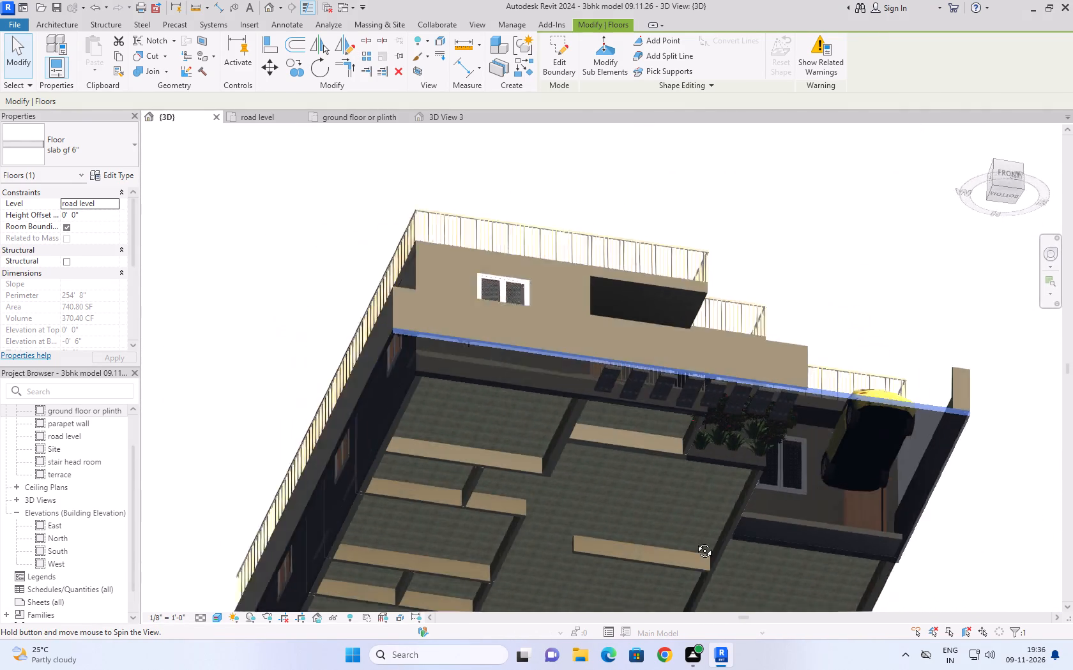
pyautogui.keyDown('shift'); pyautogui.moveTo(695, 541); pyautogui.dragTo(822, 562, button='middle'); pyautogui.keyUp('shift')
pyautogui.keyDown('shift'); pyautogui.scroll(-1, 788, 535); pyautogui.keyUp('shift')
pyautogui.scroll(-6, 828, 554)
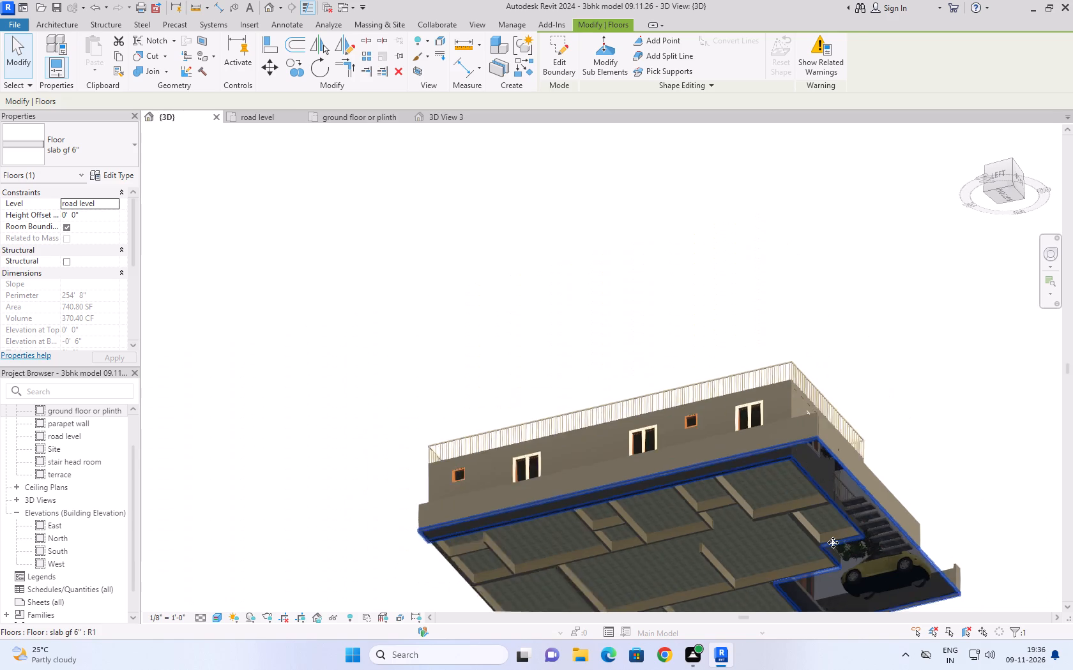
pyautogui.scroll(-5, 833, 542)
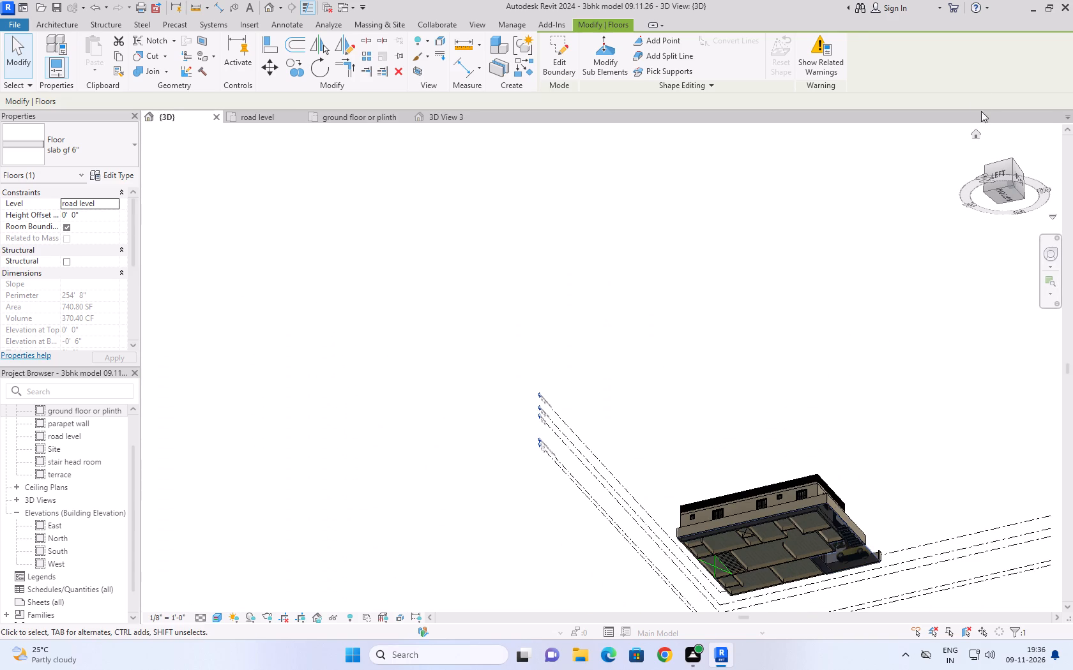
# Restore the default 3D orientation, clear the slab selection and view the whole house.
pyautogui.click(977, 131)
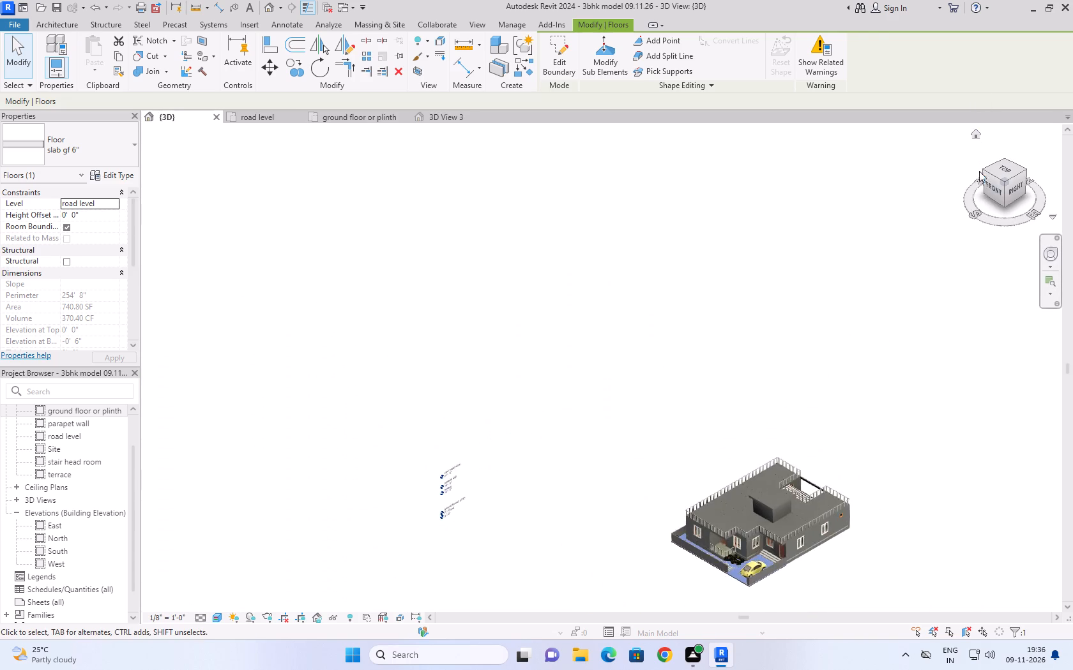
pyautogui.scroll(5, 787, 473)
pyautogui.click(787, 473)
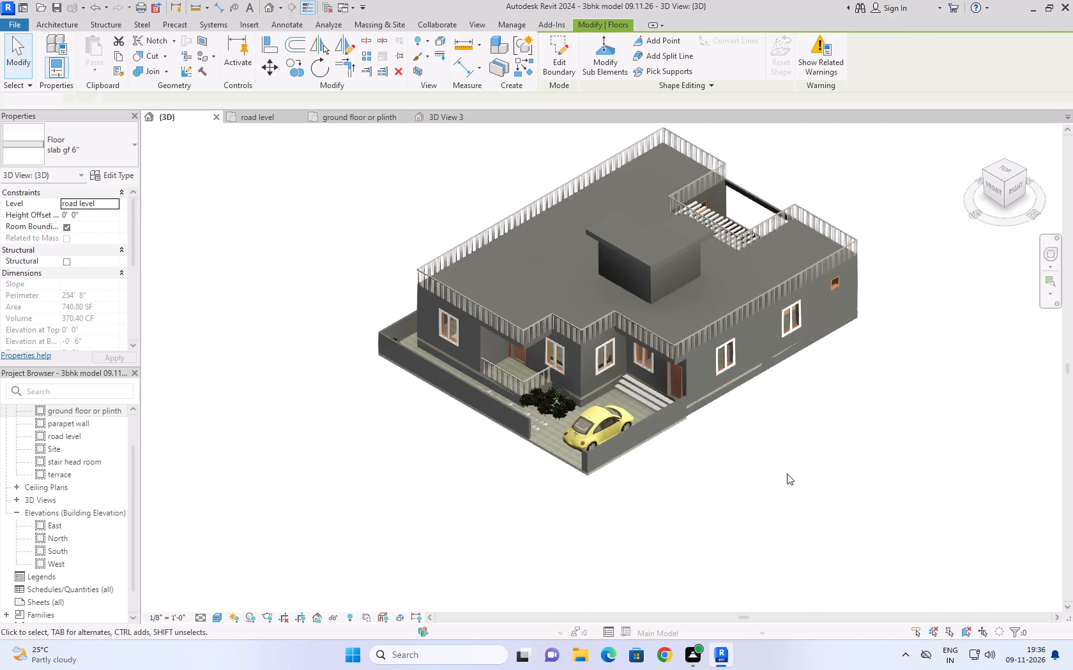
pyautogui.moveTo(782, 426); pyautogui.dragTo(757, 552, button='middle')
pyautogui.scroll(-3, 758, 549)
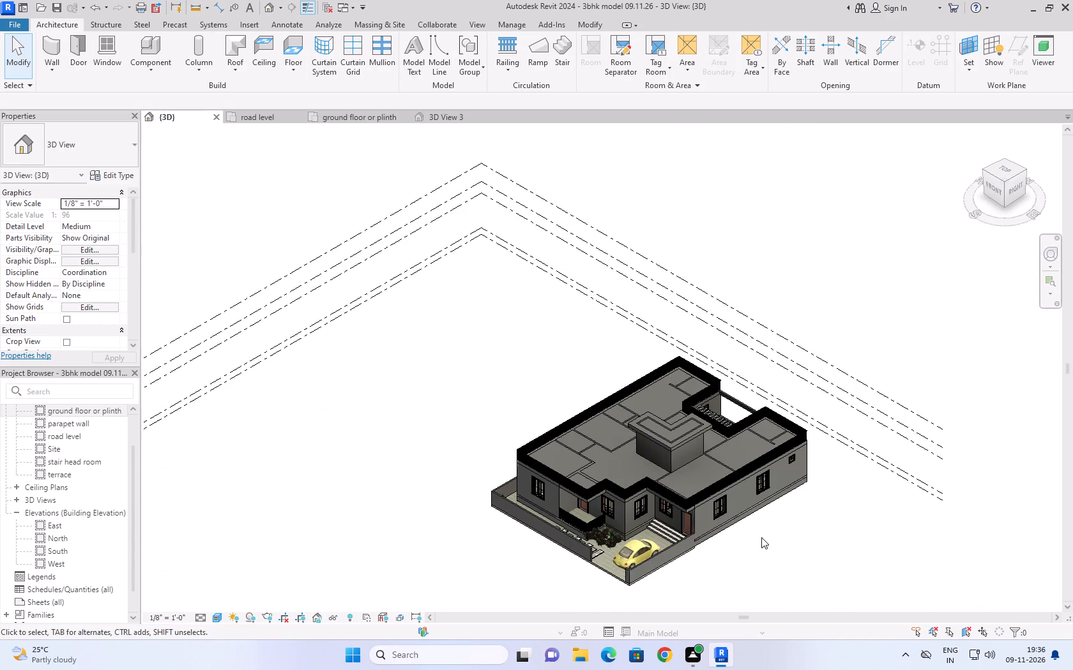
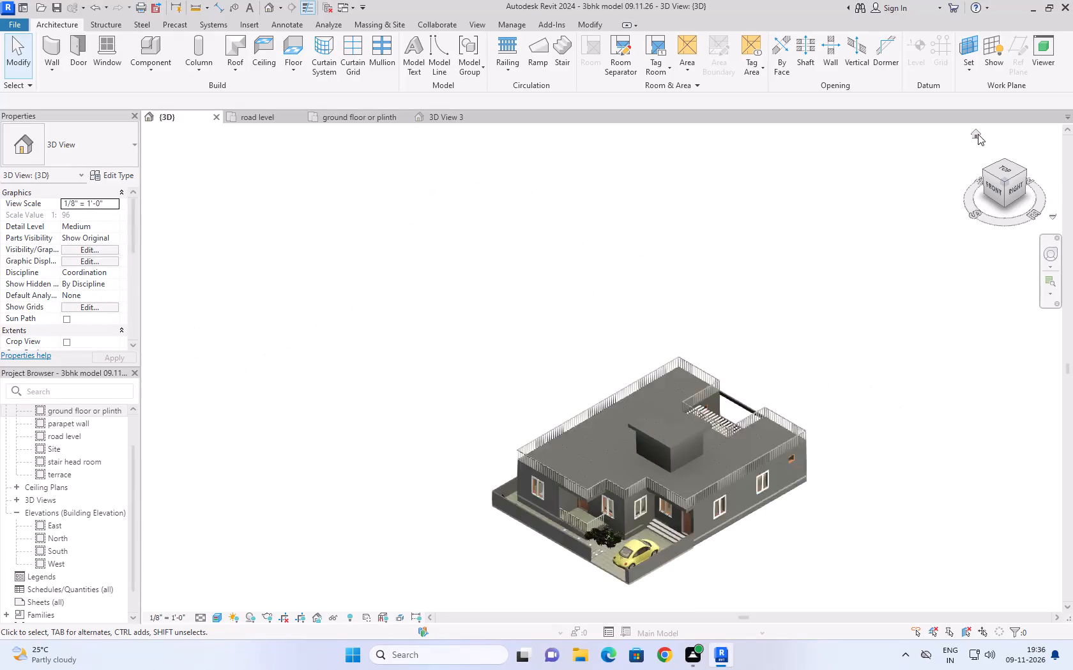
# Inspect the side wall and the front yard of the house from the default 3D orientation.
pyautogui.scroll(11, 814, 415)
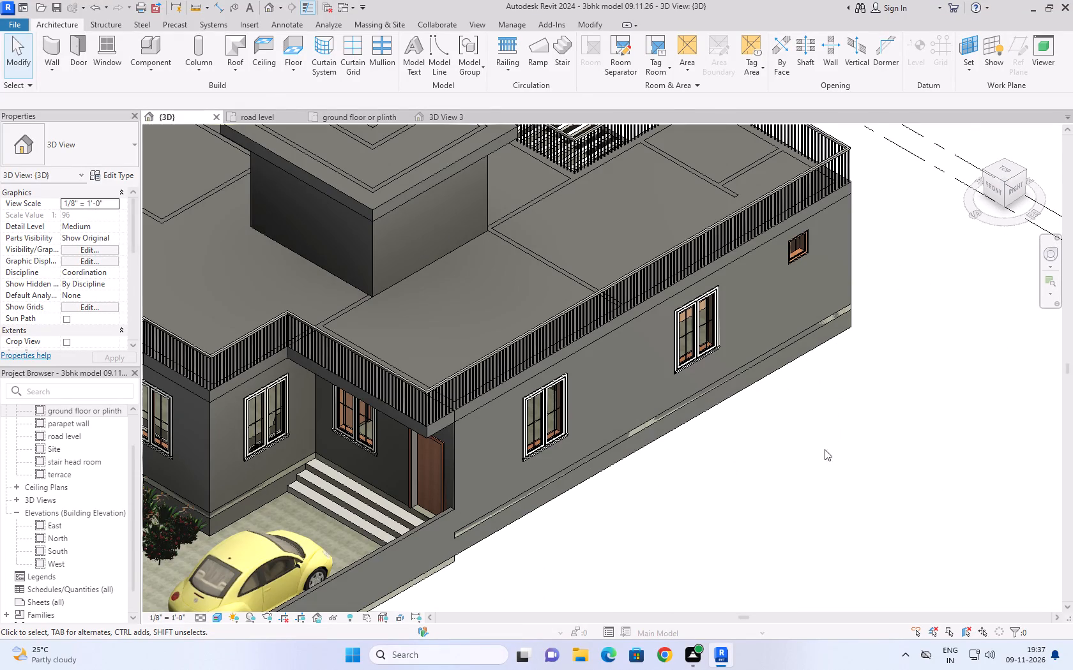
pyautogui.scroll(-5, 833, 406)
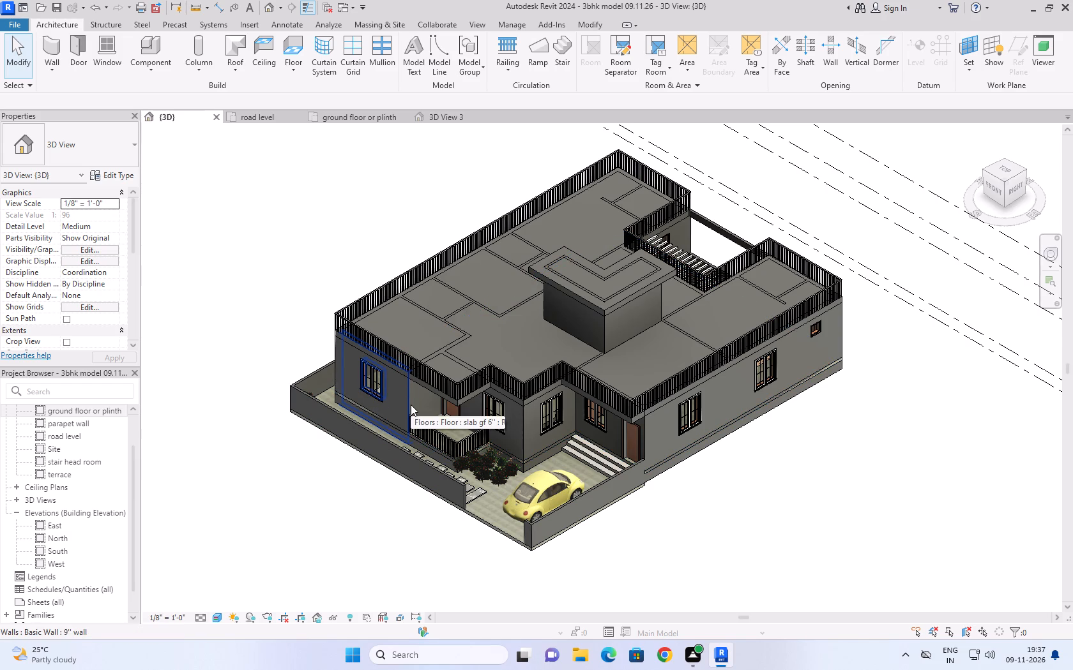
pyautogui.scroll(5, 411, 405)
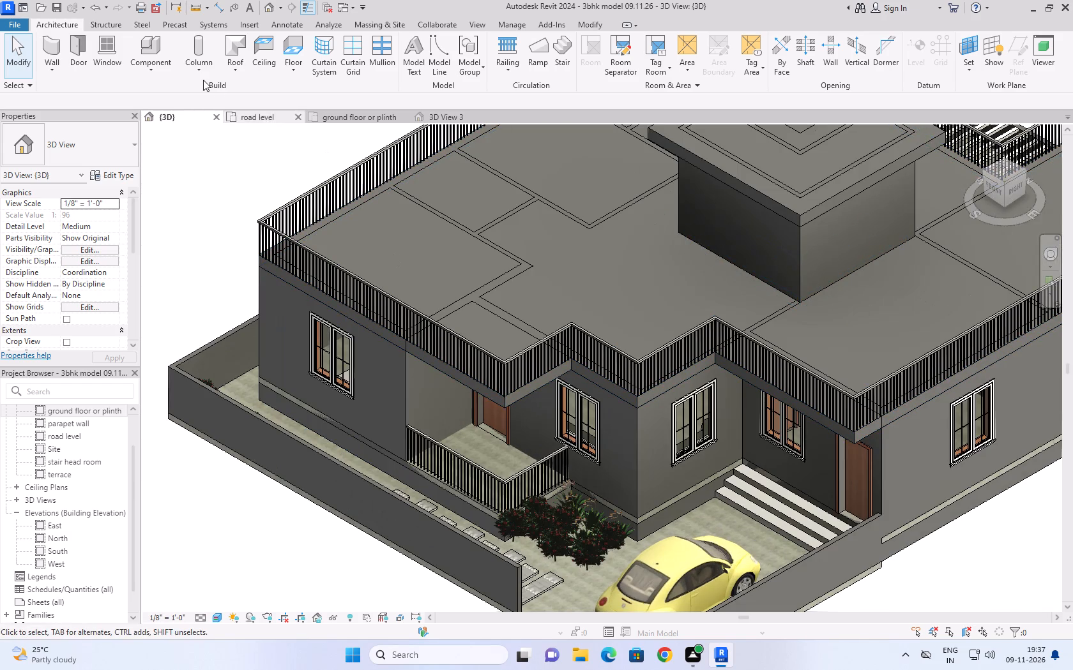
# Orient the model to the Right view and start an in-place Casework component with the suggested name.
pyautogui.click(1016, 190)
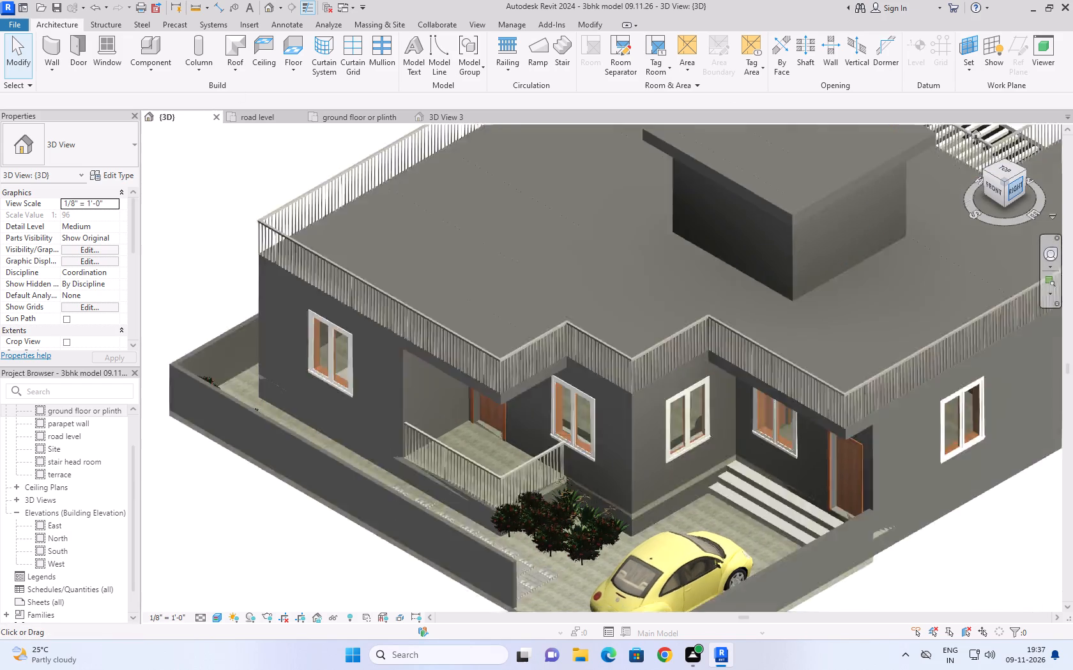
pyautogui.scroll(4, 660, 398)
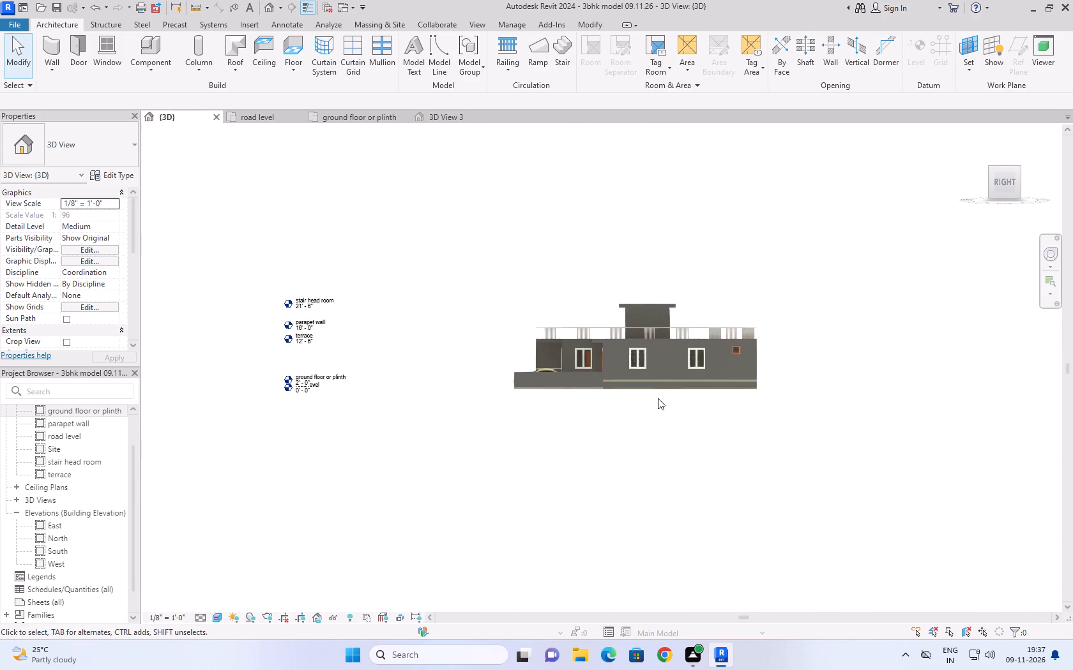
pyautogui.scroll(5, 658, 398)
pyautogui.scroll(4, 430, 416)
pyautogui.moveTo(430, 416); pyautogui.dragTo(404, 463, button='middle')
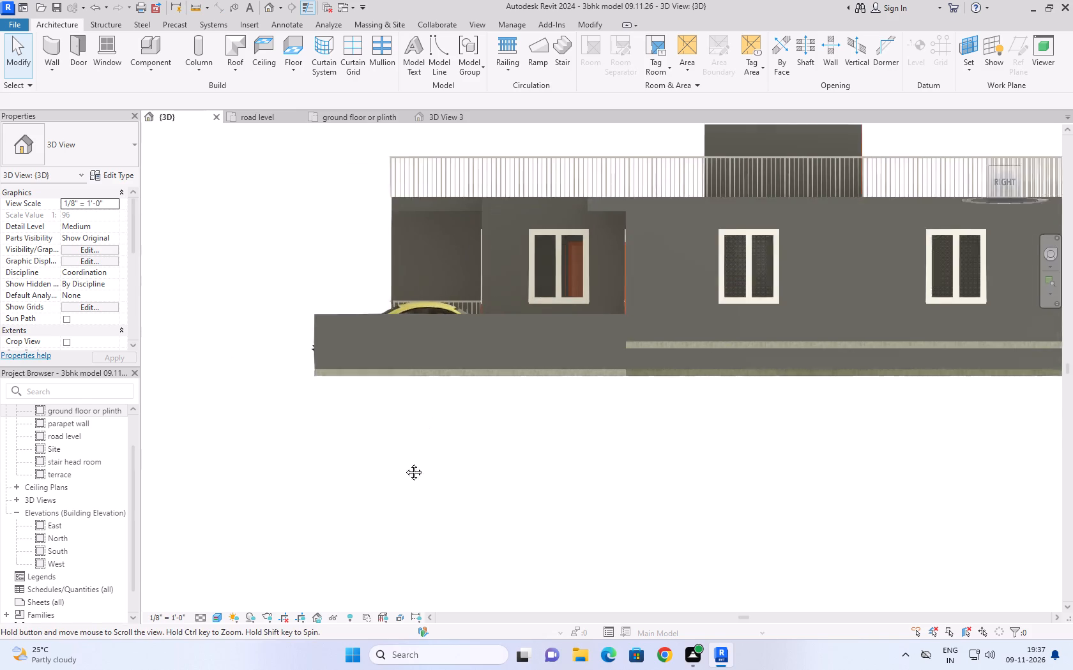
pyautogui.moveTo(404, 463); pyautogui.dragTo(360, 514, button='middle')
pyautogui.scroll(1, 376, 496)
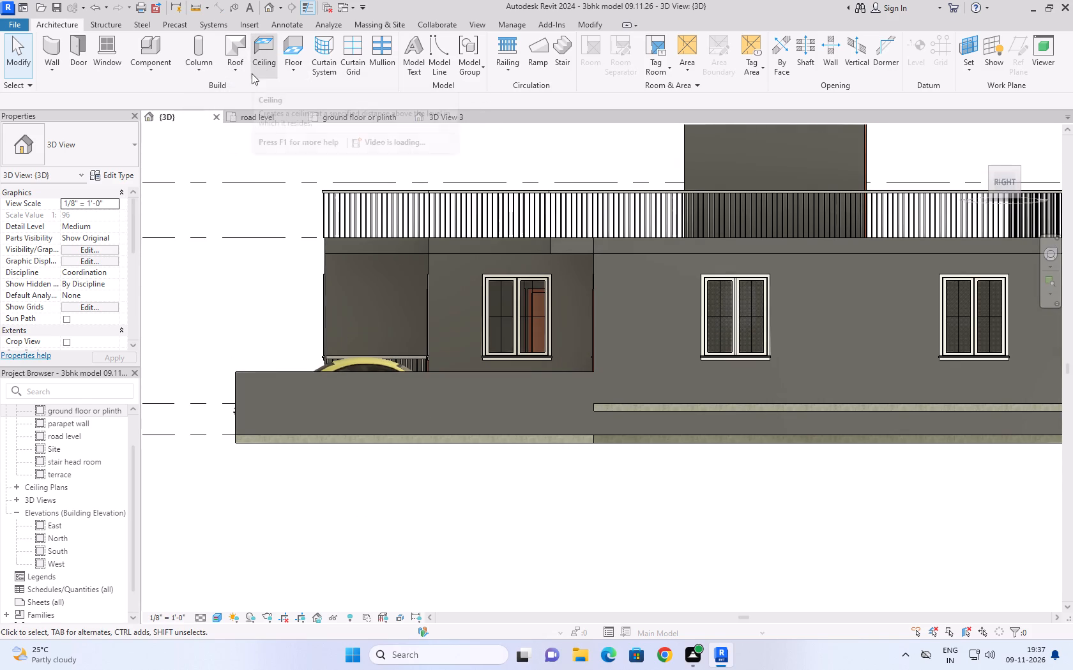
pyautogui.click(156, 71)
pyautogui.click(186, 114)
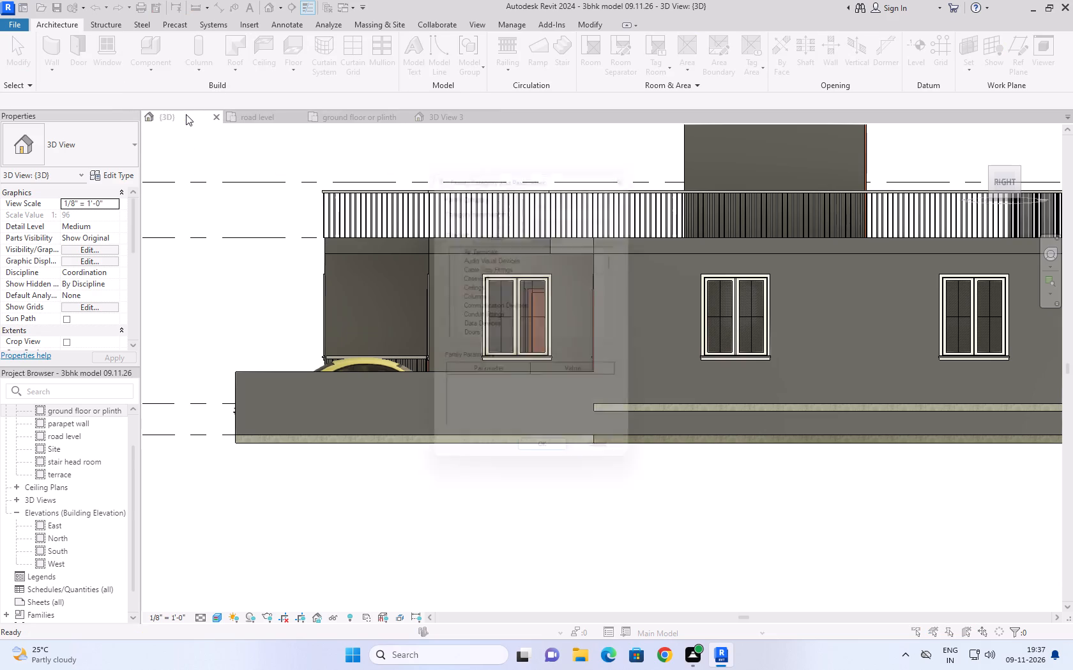
pyautogui.click(469, 278)
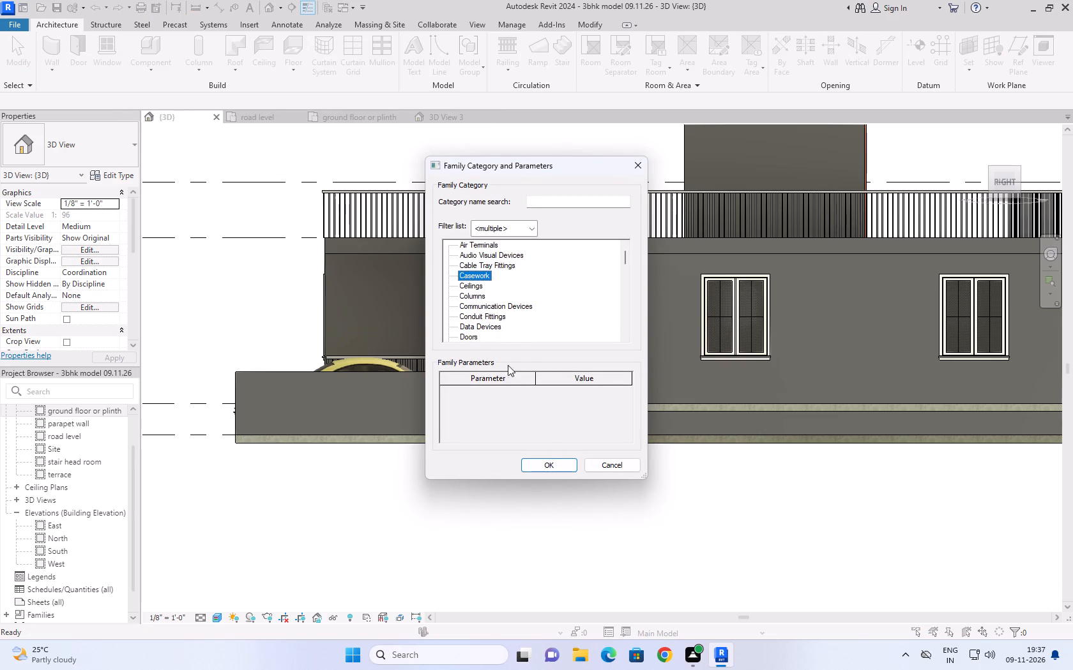
pyautogui.click(549, 463)
pyautogui.click(558, 346)
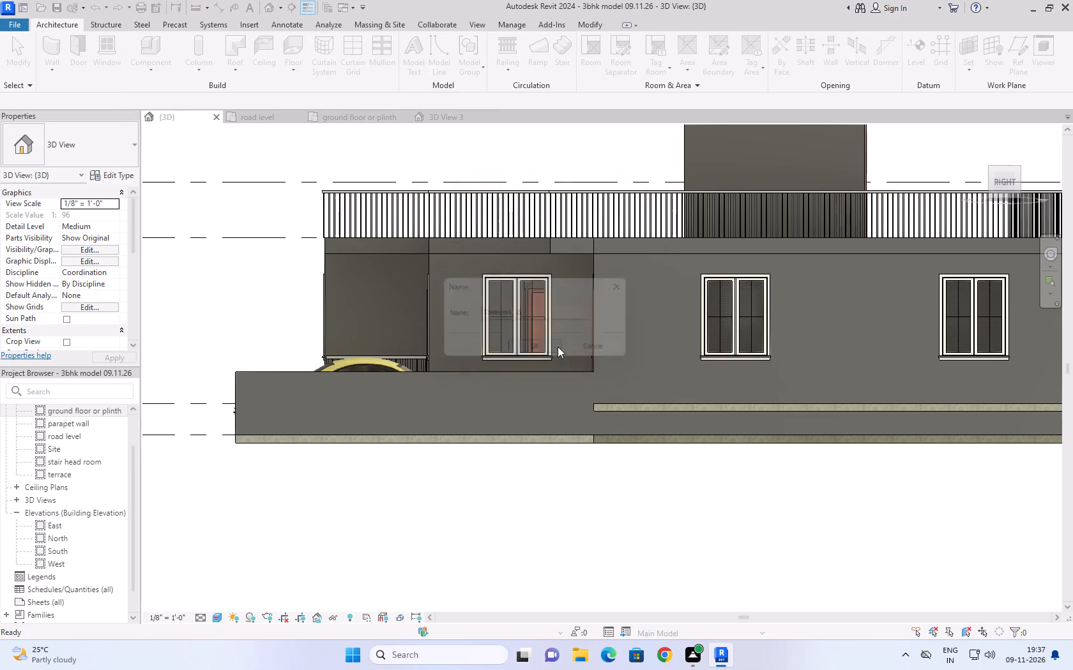
# Set the work plane by picking the face of the 9'' side wall near the entrance.
pyautogui.click(757, 44)
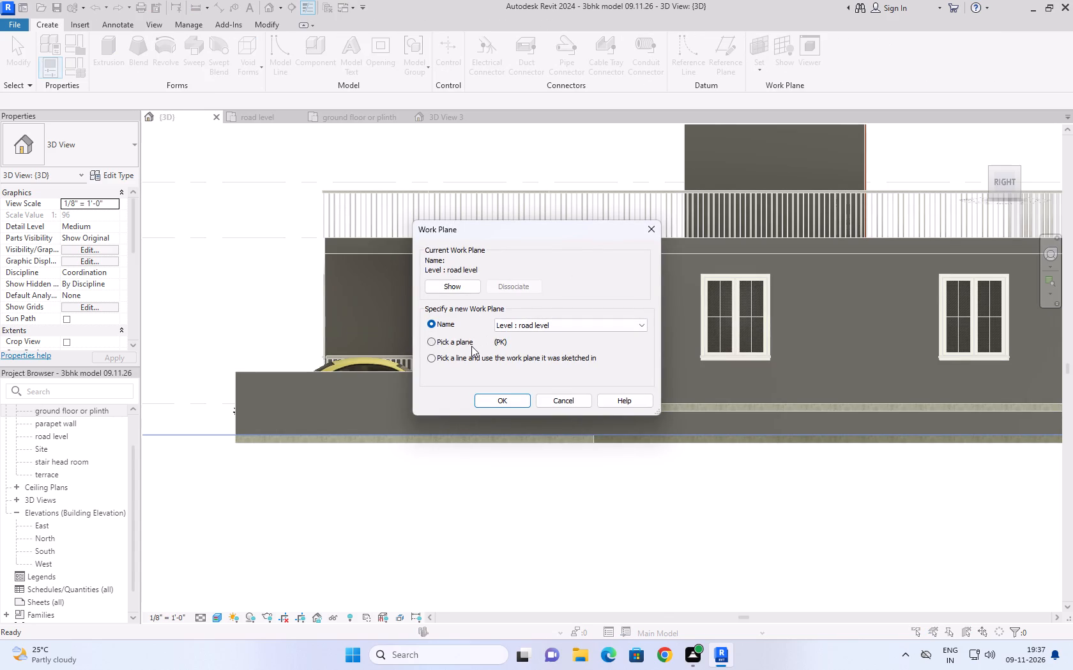
pyautogui.click(464, 343)
pyautogui.click(505, 394)
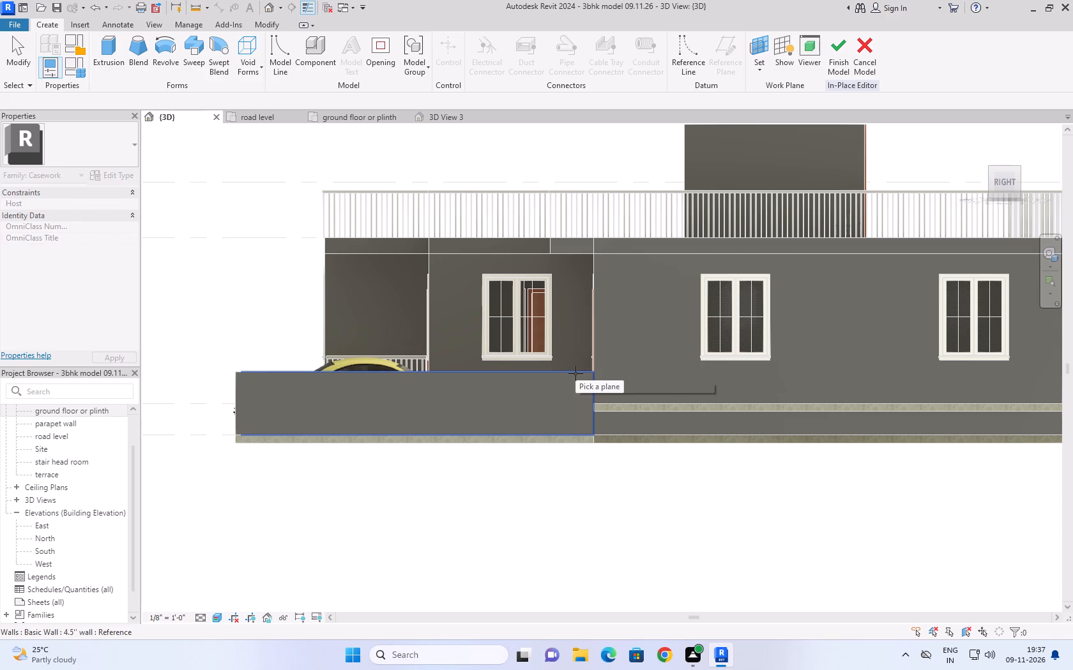
pyautogui.scroll(5, 575, 373)
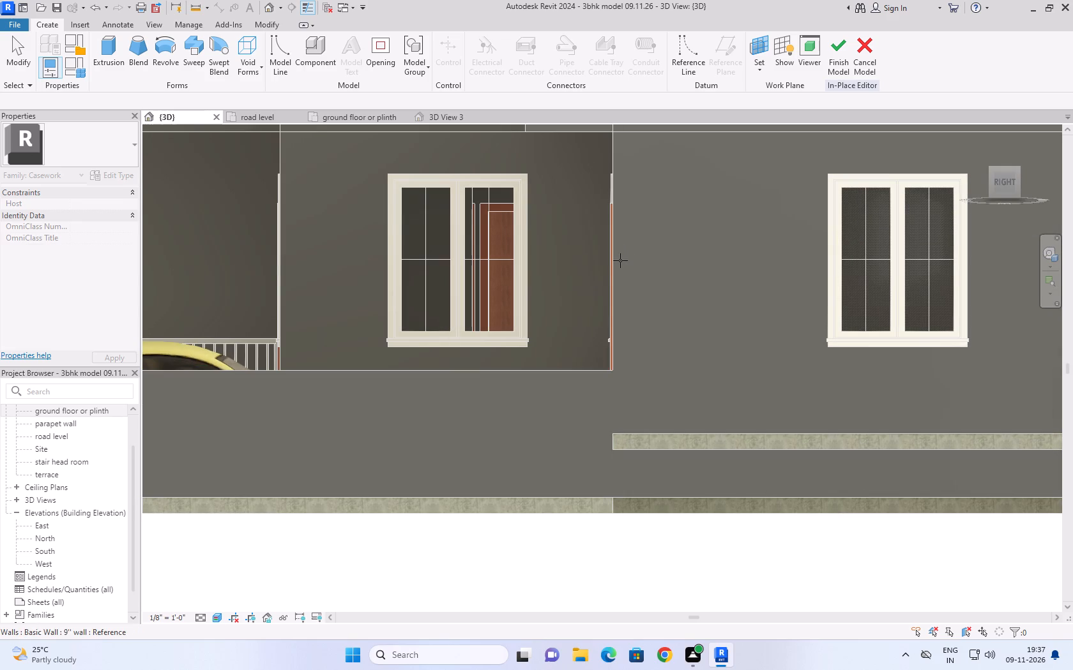
pyautogui.click(616, 274)
# Start an extrusion and sketch a rectangle about 5'-0" by 1'-0" high on the side wall, just below the roof slab beside the entrance corner.
pyautogui.moveTo(668, 258); pyautogui.dragTo(664, 274, button='middle')
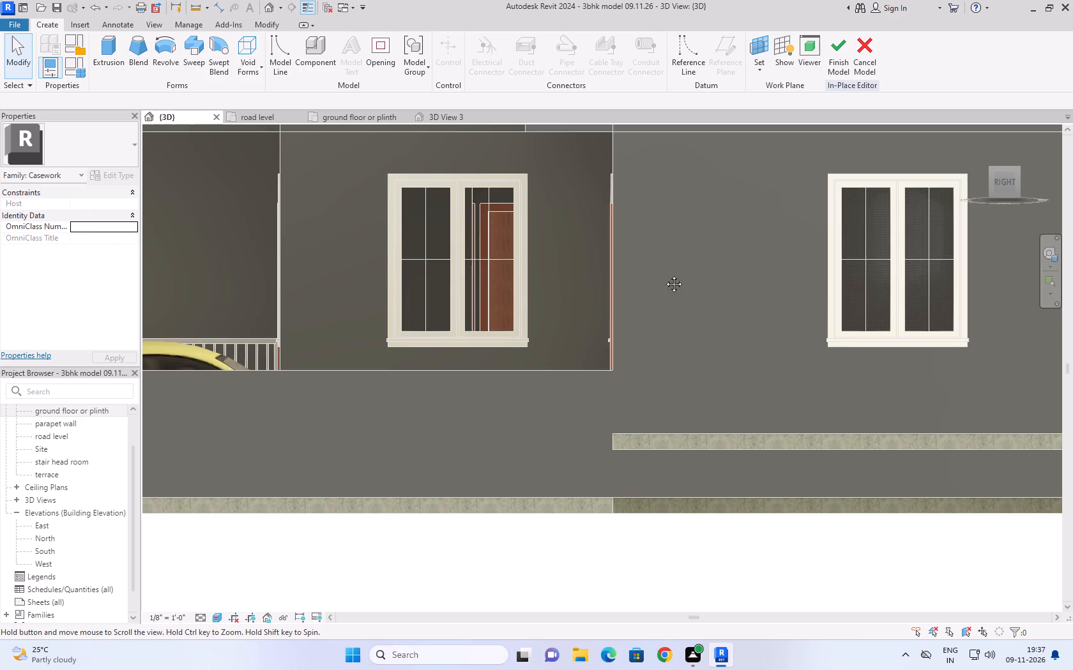
pyautogui.moveTo(664, 274); pyautogui.dragTo(558, 443, button='middle')
pyautogui.click(95, 64)
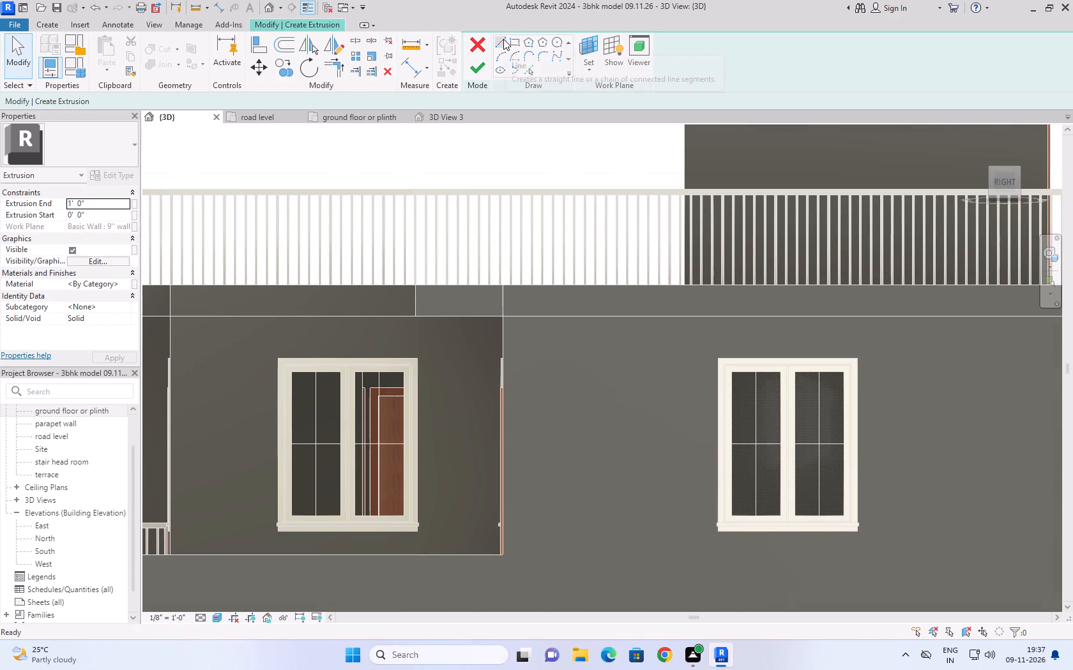
pyautogui.click(514, 41)
pyautogui.scroll(-5, 522, 50)
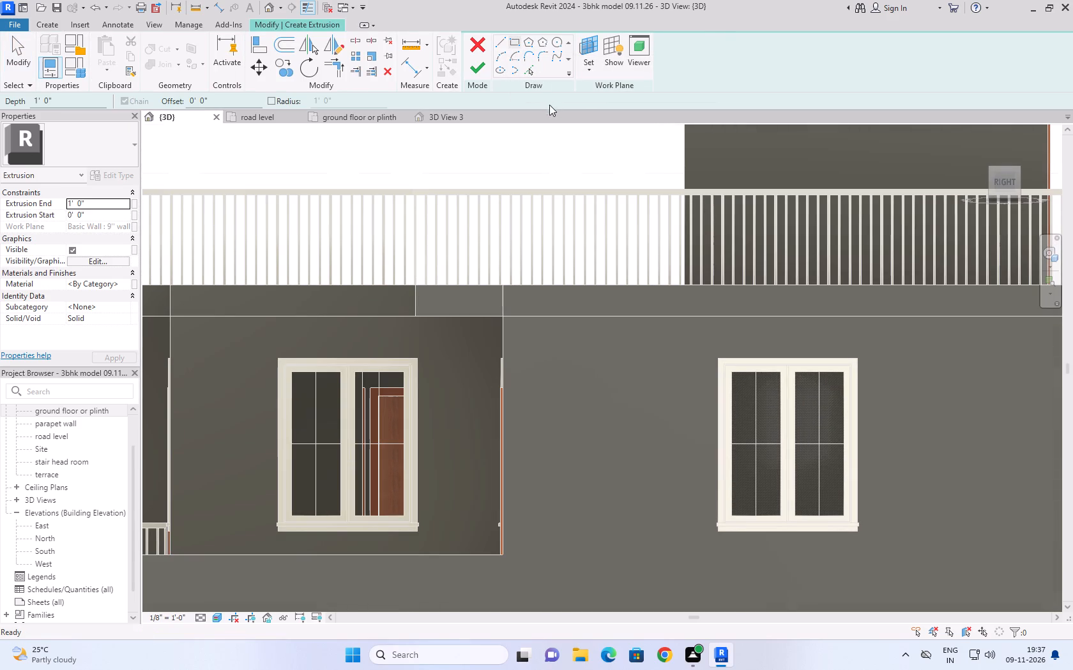
pyautogui.scroll(-4, 608, 295)
pyautogui.scroll(8, 568, 348)
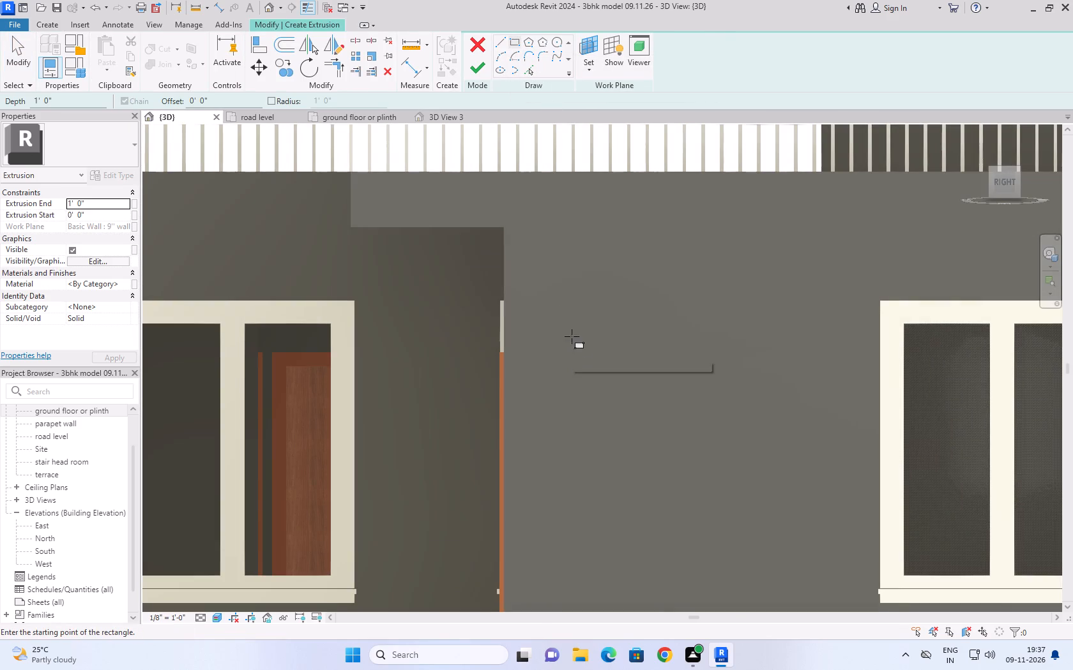
pyautogui.click(519, 242)
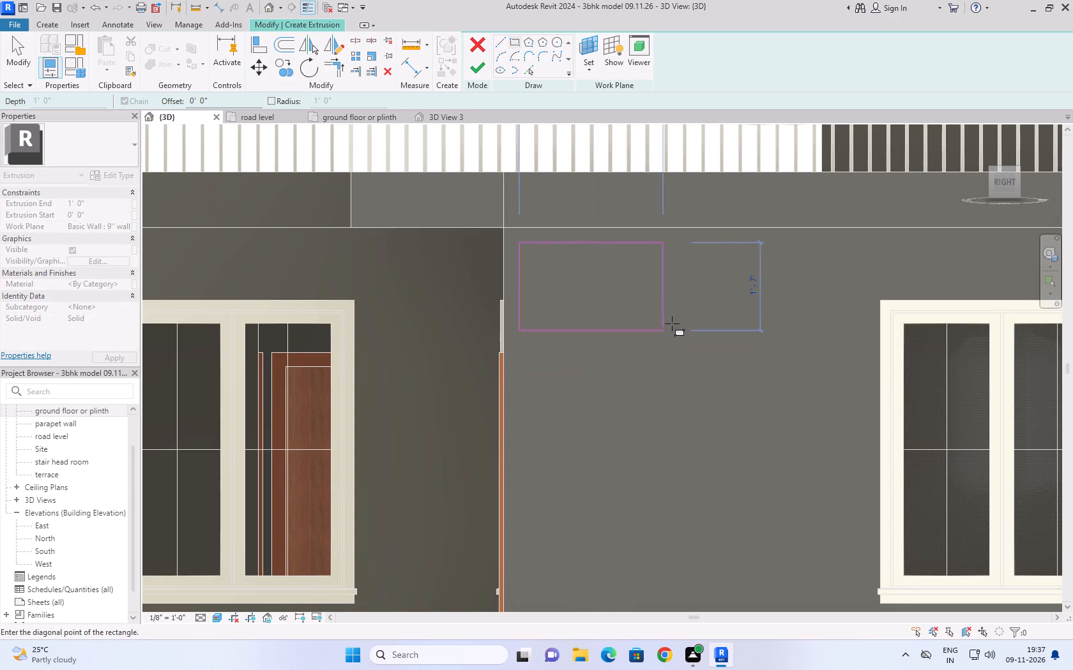
pyautogui.click(798, 296)
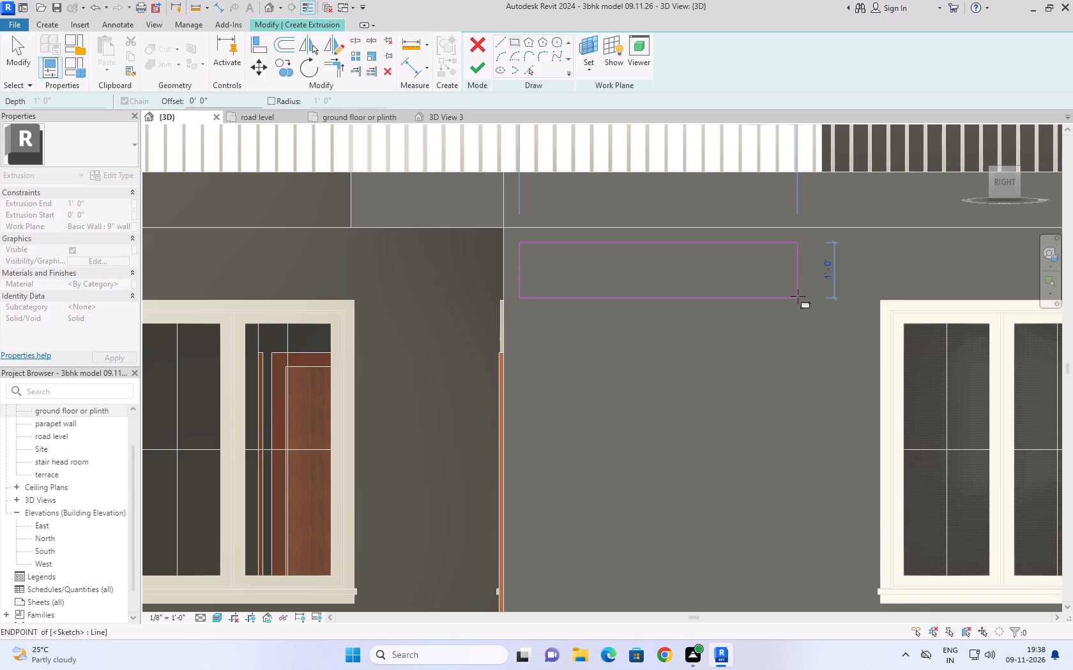
# Sketch three more rectangles about 5'-1" wide and 1'-0" high below the first, aligned at the entrance-corner edge with narrow gaps.
pyautogui.click(522, 305)
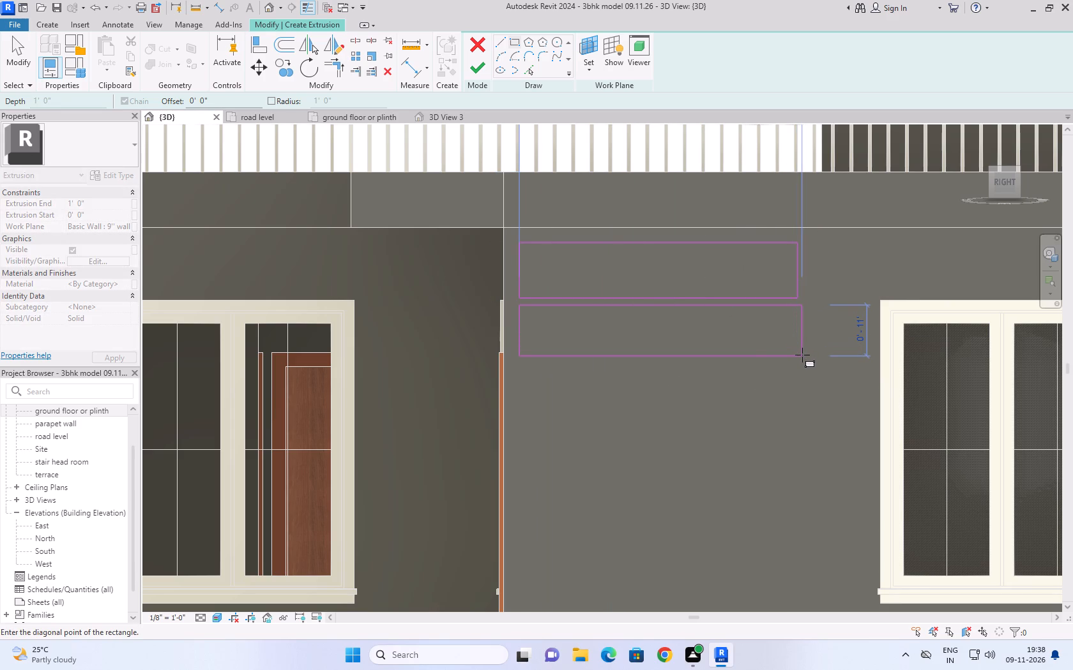
pyautogui.click(803, 359)
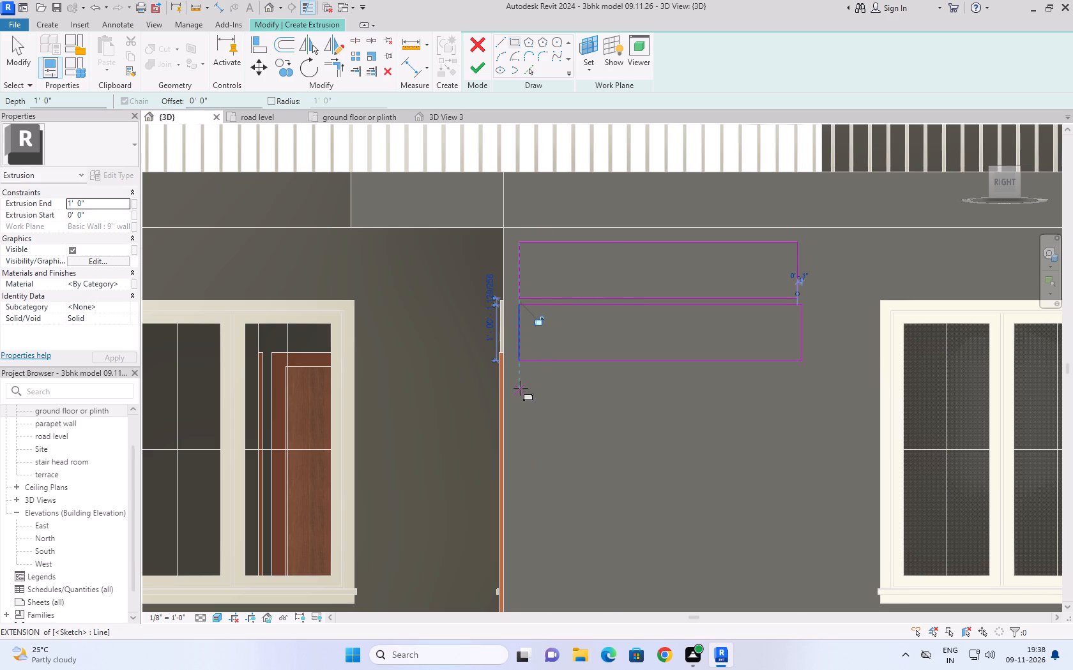
pyautogui.click(521, 368)
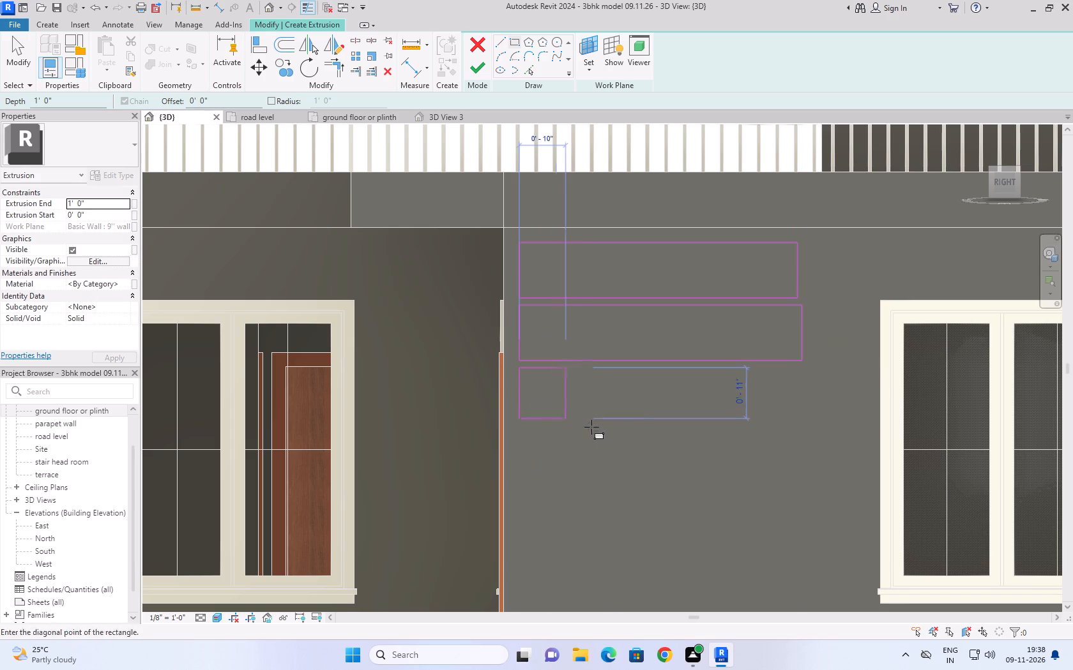
pyautogui.click(802, 426)
pyautogui.scroll(-4, 809, 442)
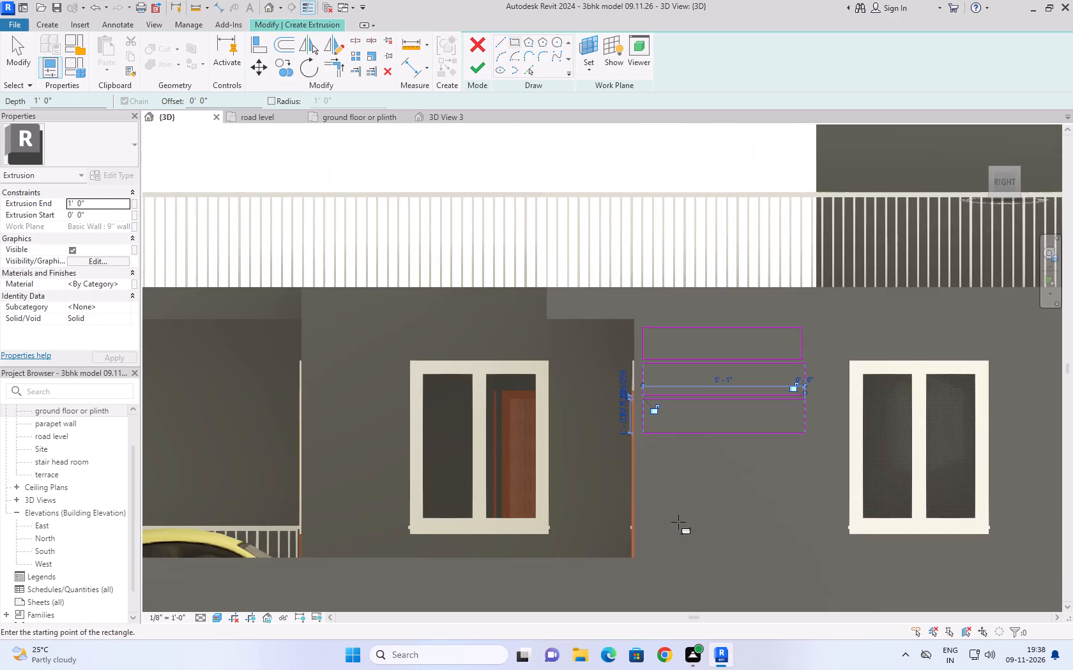
pyautogui.scroll(5, 678, 522)
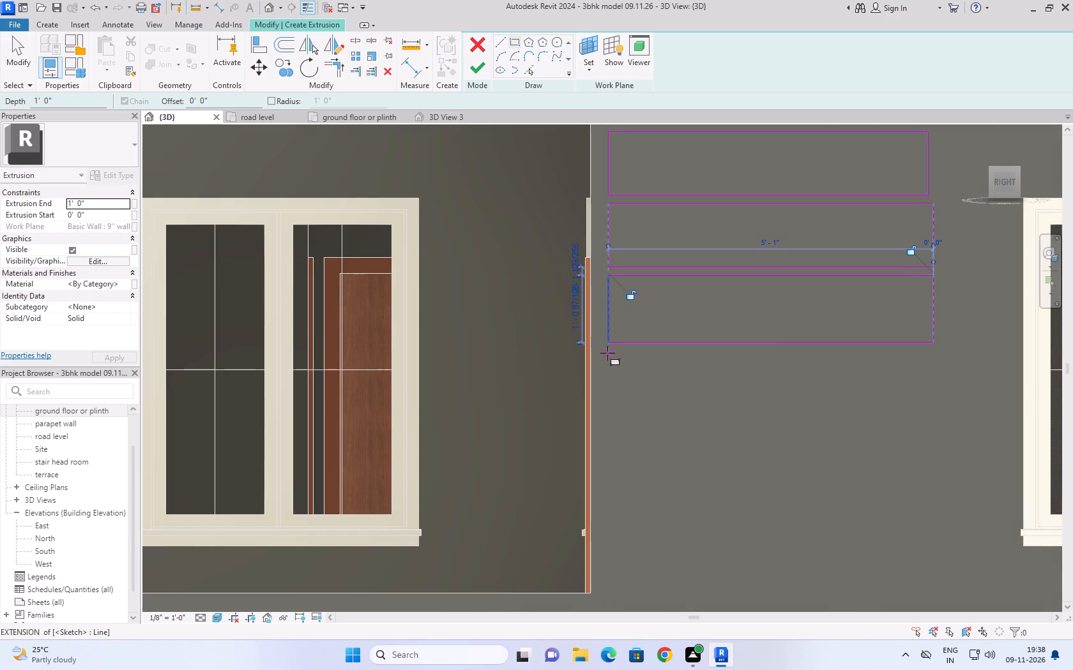
pyautogui.click(609, 354)
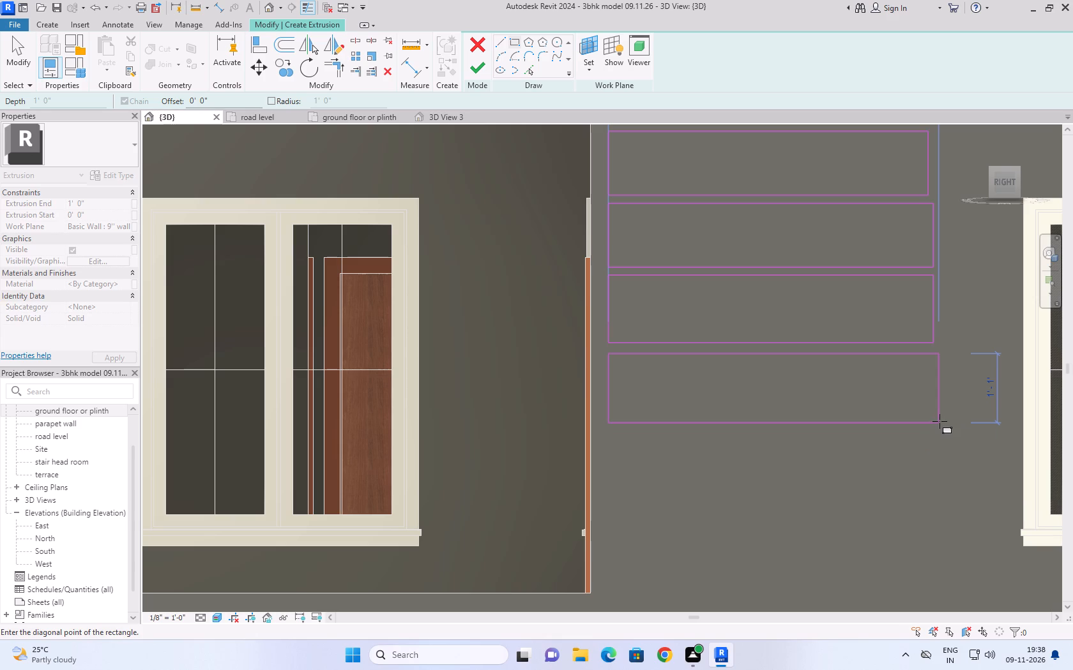
pyautogui.click(940, 419)
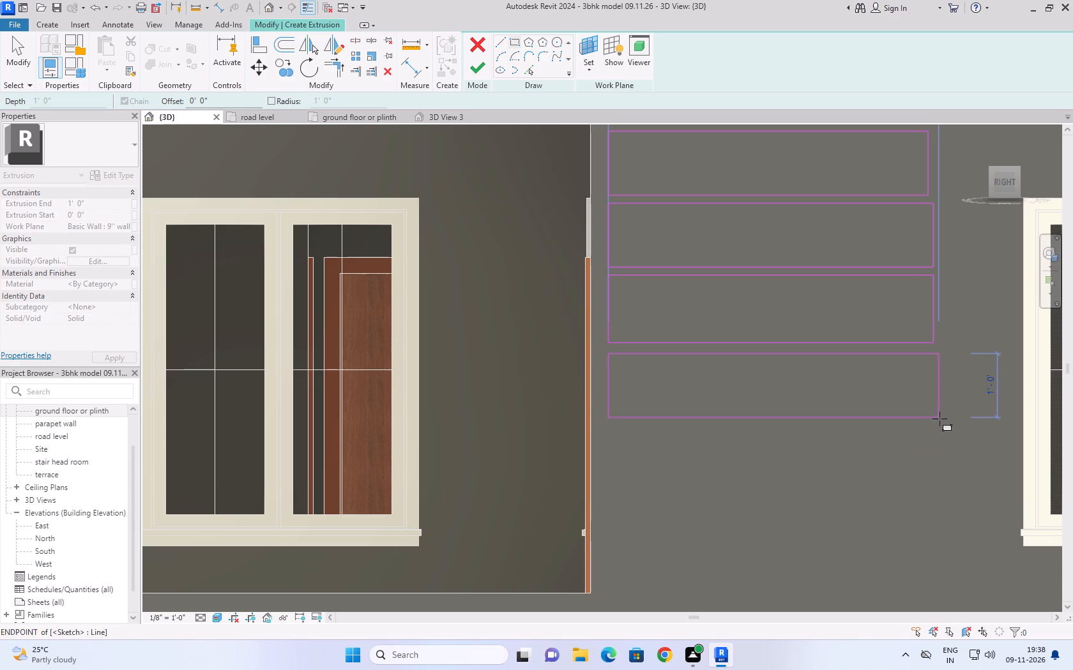
# Sketch the fifth and sixth rectangles of the stack, each about 5'-3" wide and 1'-0" high, separated by narrow gaps.
pyautogui.scroll(-7, 865, 503)
pyautogui.scroll(9, 905, 561)
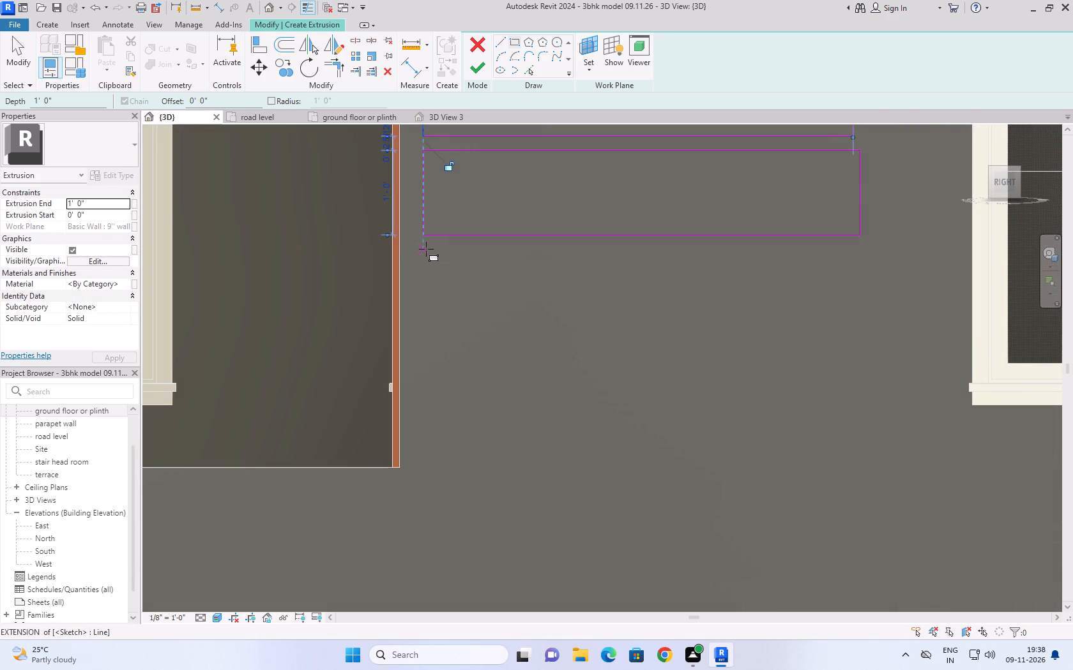
pyautogui.click(426, 248)
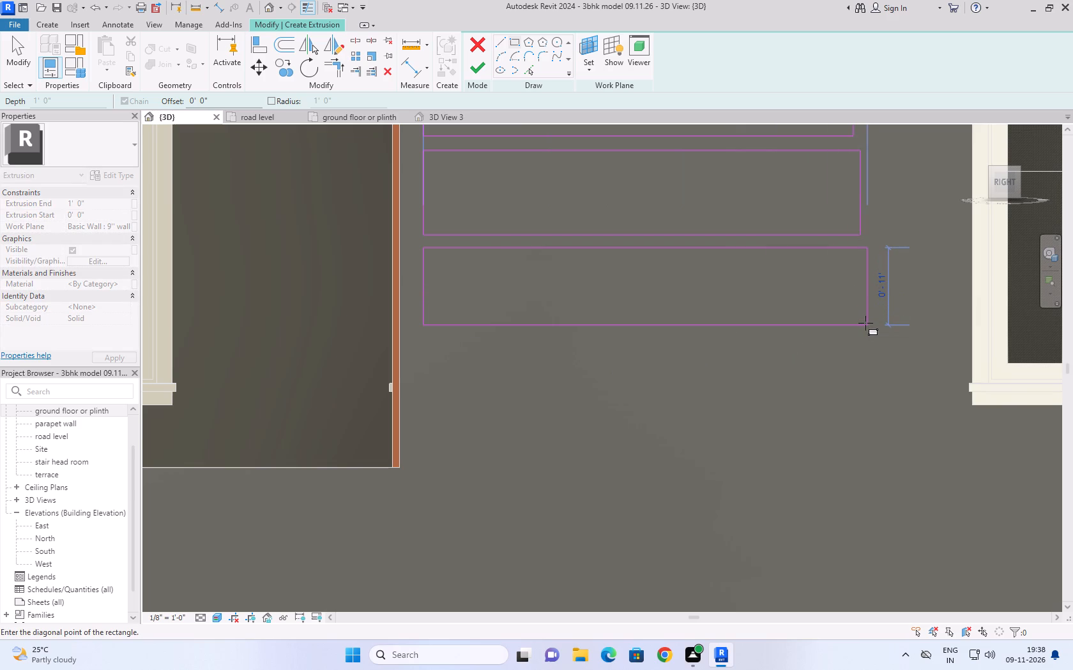
pyautogui.click(866, 329)
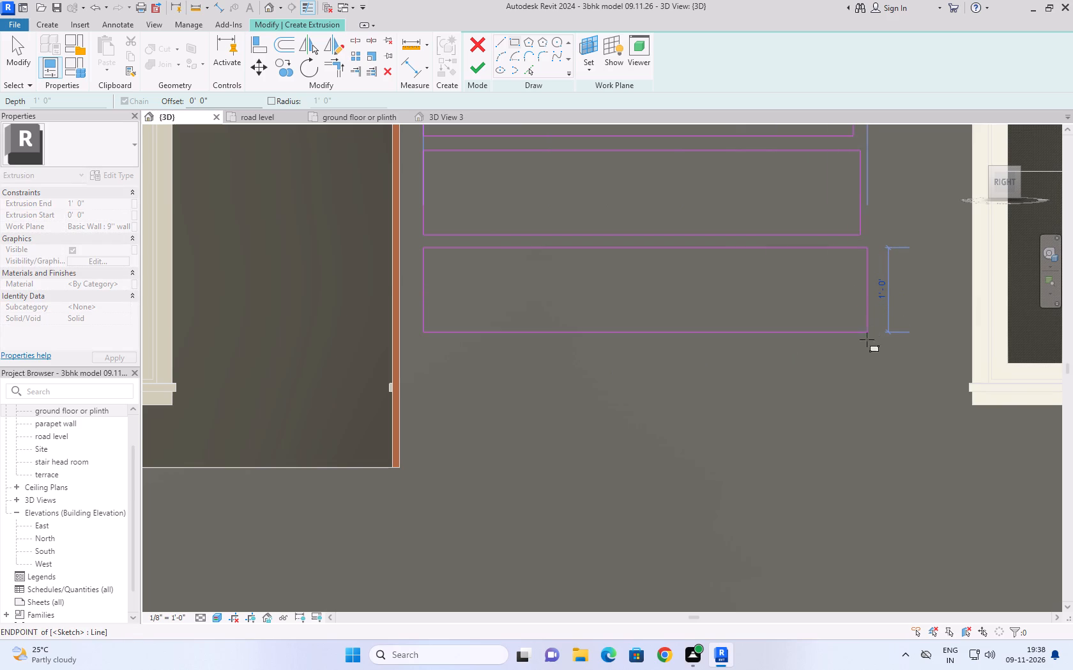
pyautogui.click(422, 339)
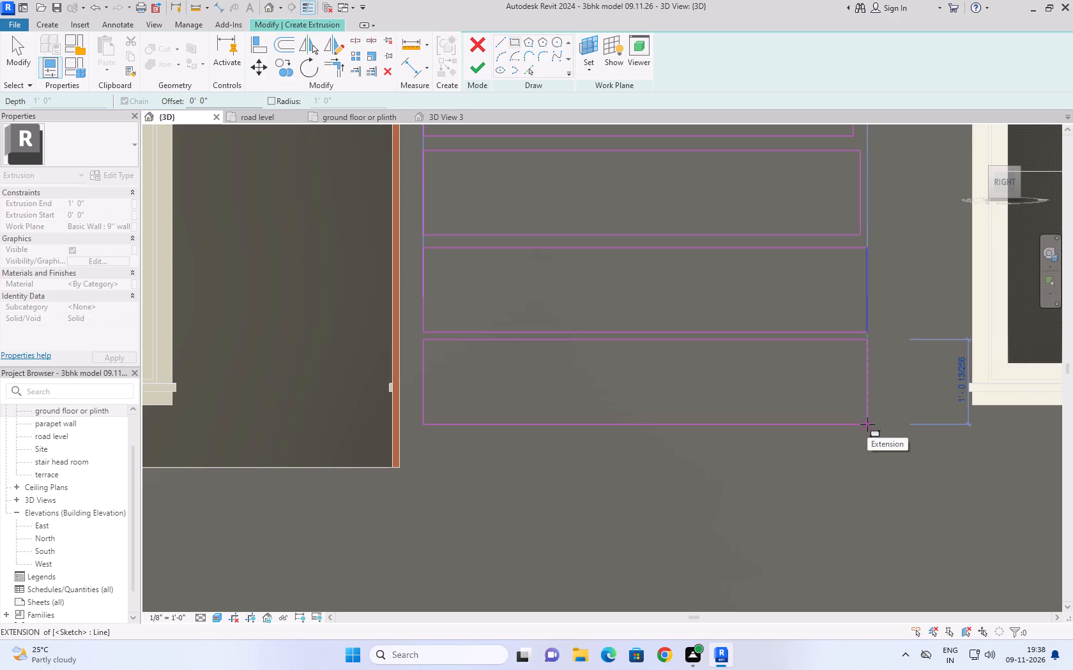
pyautogui.scroll(2, 867, 424)
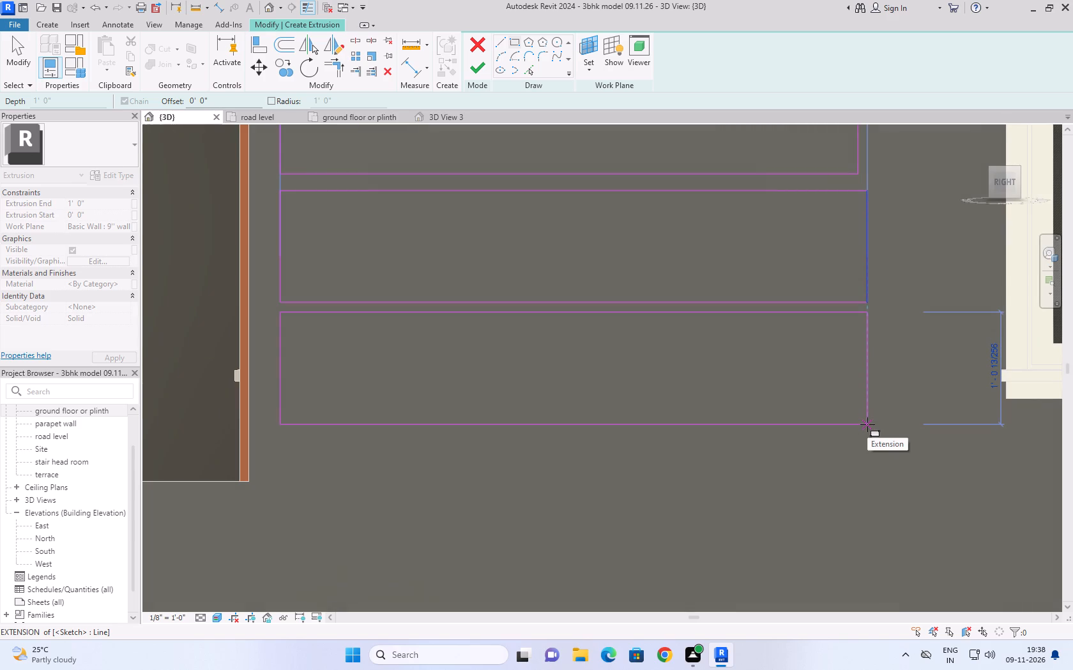
pyautogui.click(867, 424)
pyautogui.scroll(-5, 869, 417)
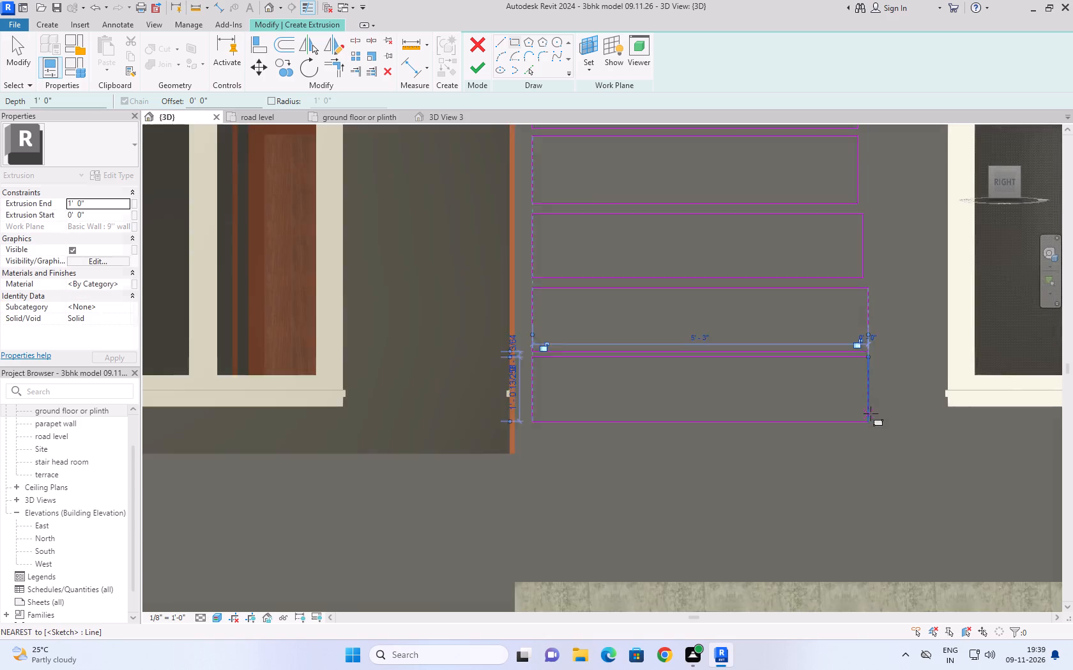
# Sketch a seventh rectangle about 1'-1" high below the stack, aligned at the entrance-corner edge, and finish the 1'-0" extrusion and in-place model.
pyautogui.scroll(-3, 871, 413)
pyautogui.scroll(2, 736, 493)
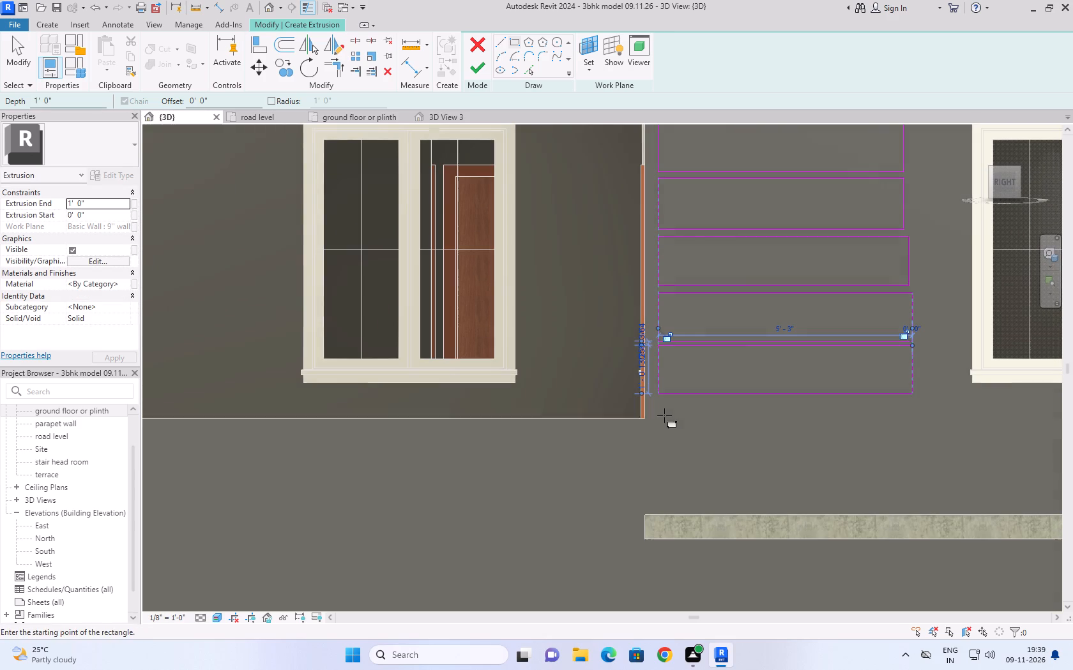
pyautogui.click(658, 404)
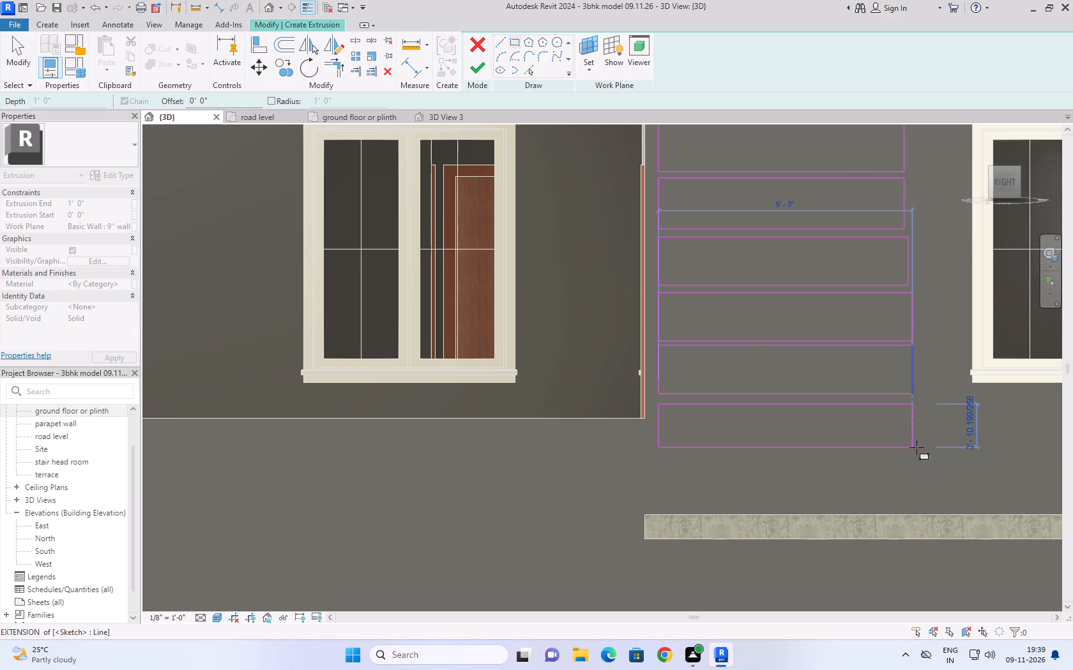
pyautogui.scroll(4, 918, 455)
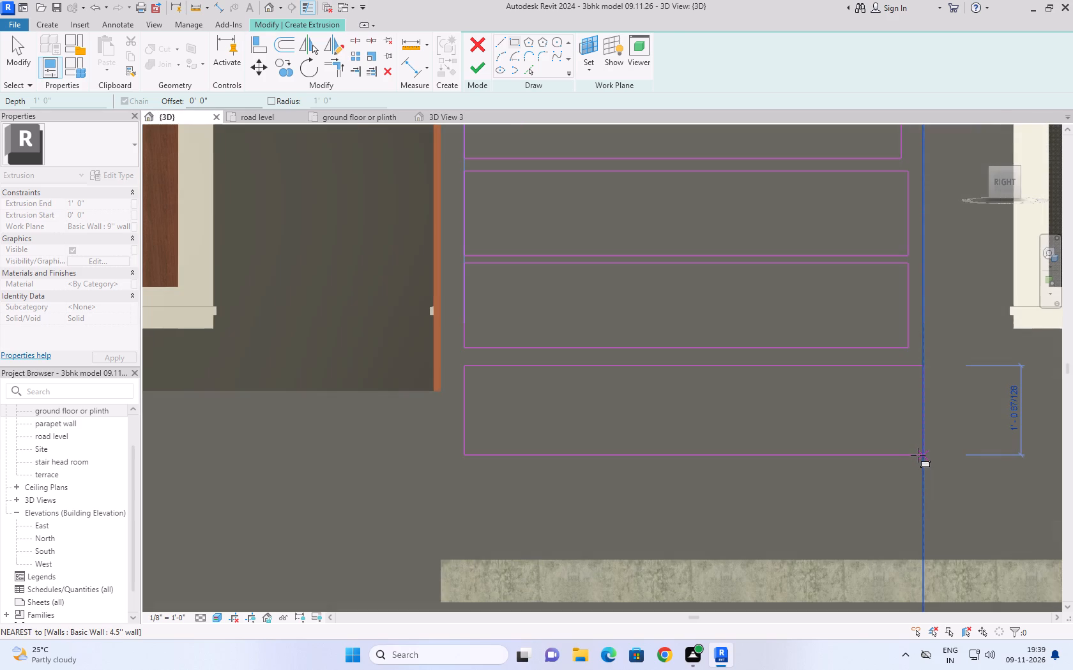
pyautogui.click(918, 455)
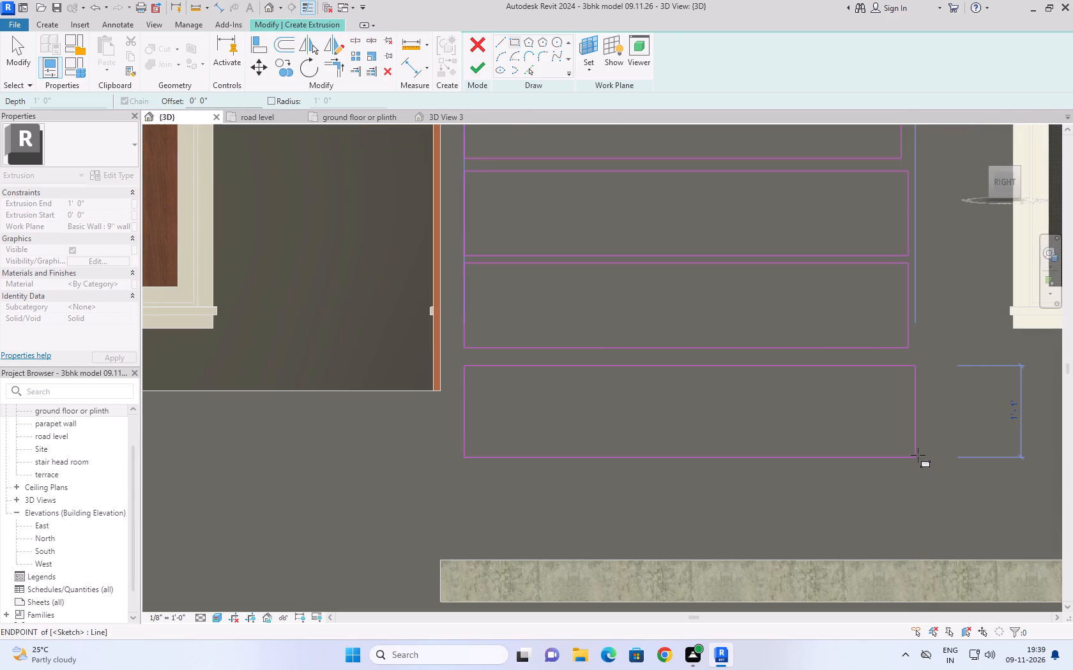
pyautogui.scroll(-7, 918, 473)
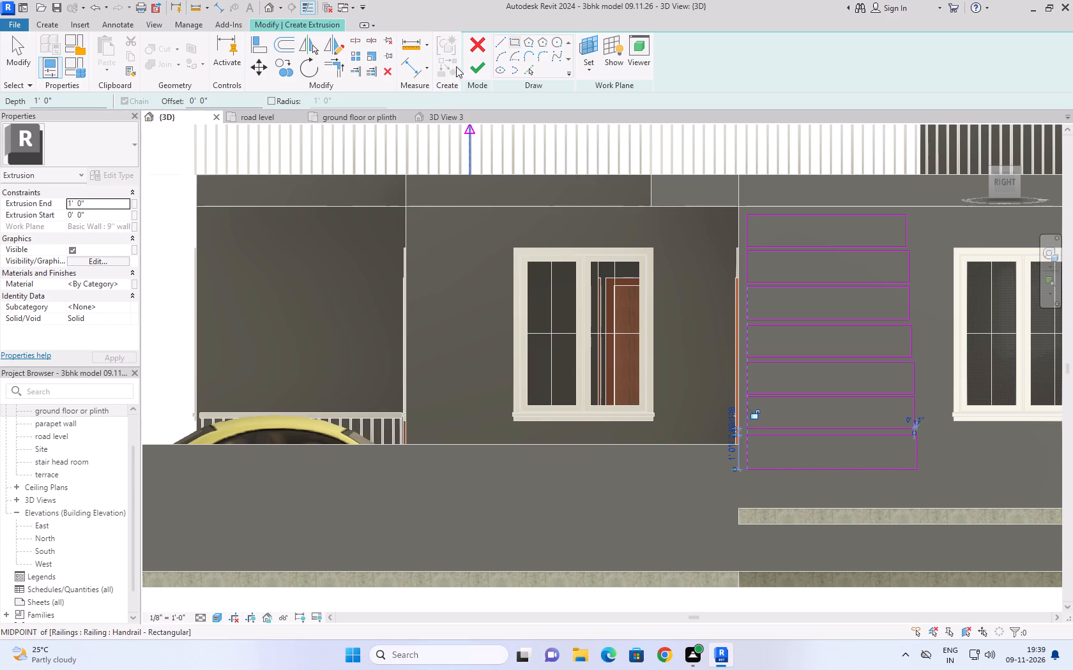
pyautogui.click(473, 68)
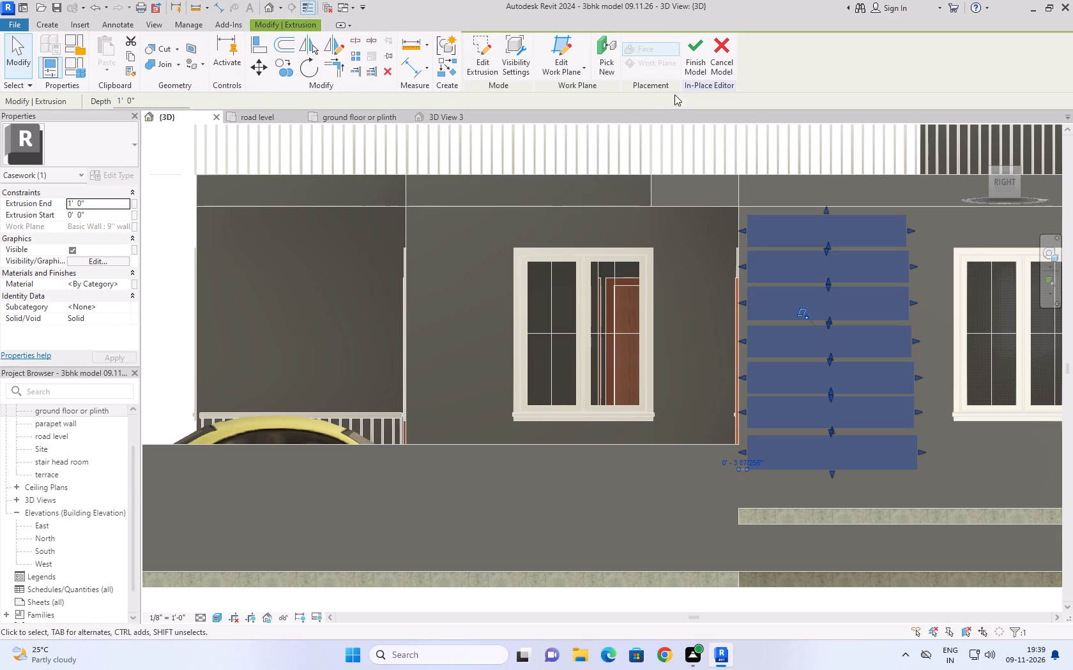
pyautogui.click(694, 66)
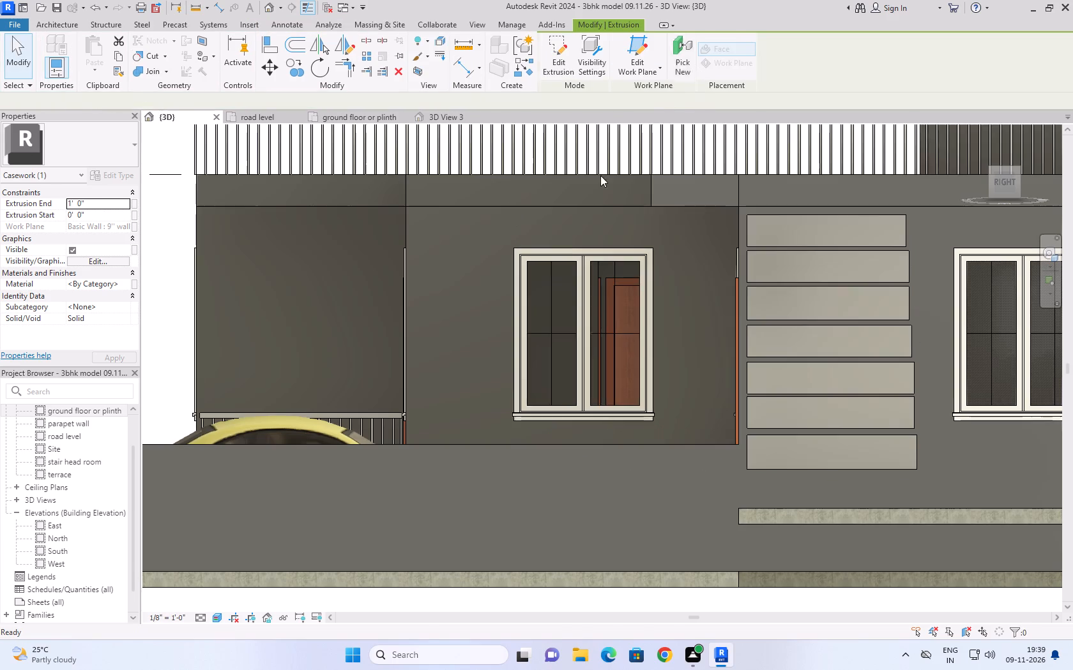
# Reopen the stacked-panel casework for in-place editing and shorten the top four panels at their window-side ends, stepping progressively wider downward.
pyautogui.scroll(-10, 757, 288)
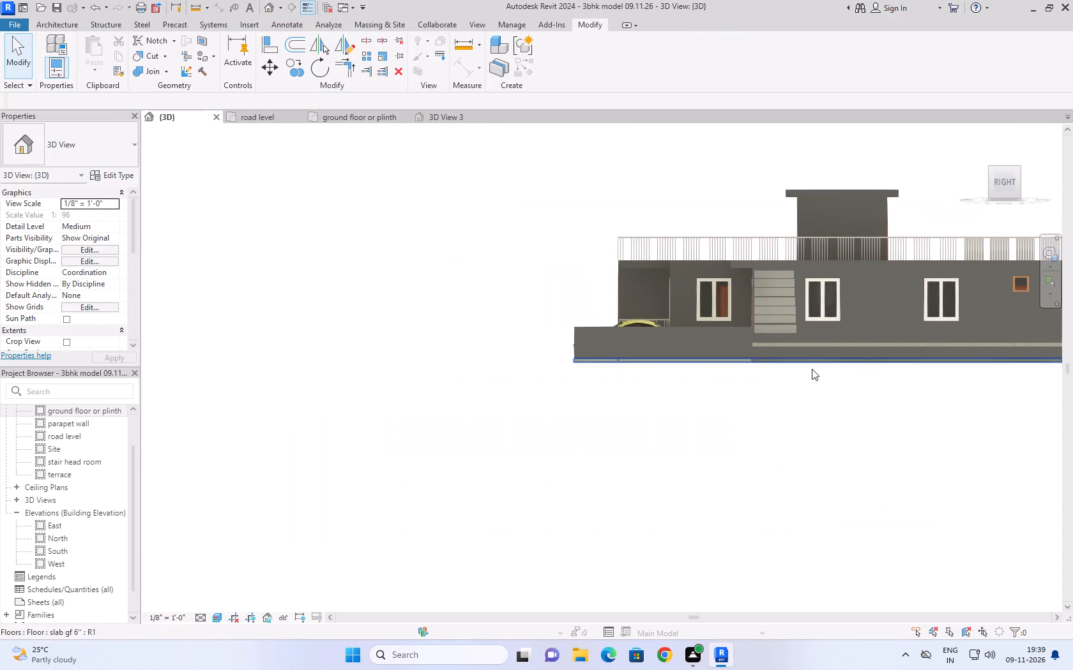
pyautogui.scroll(6, 814, 365)
pyautogui.moveTo(783, 410); pyautogui.dragTo(667, 545, button='middle')
pyautogui.scroll(1, 783, 410)
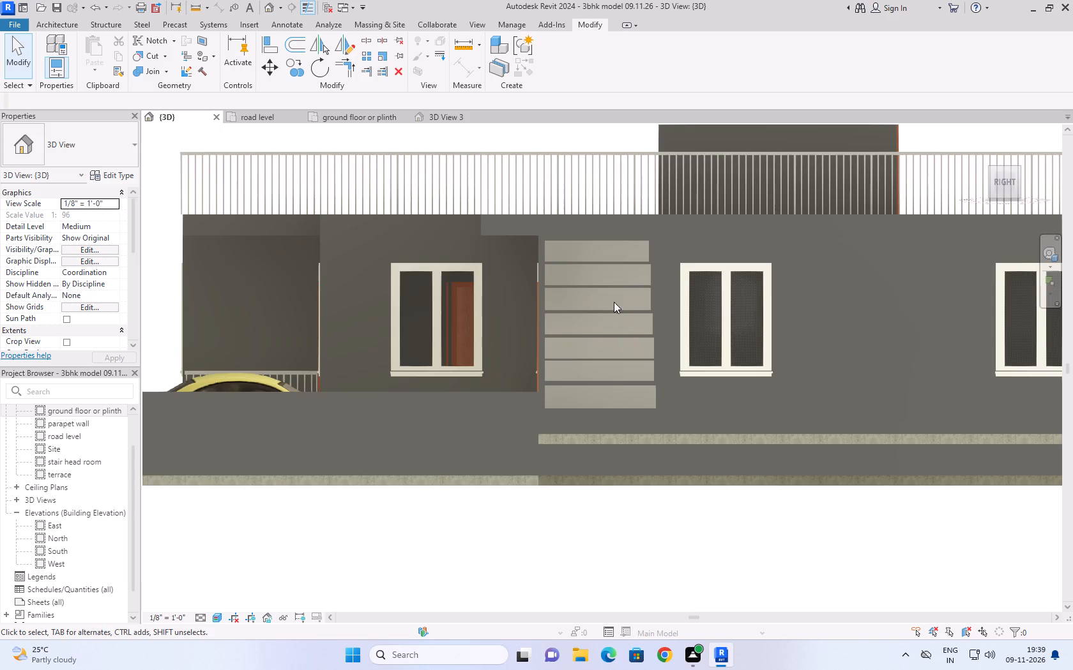
pyautogui.scroll(2, 635, 262)
pyautogui.click(635, 260)
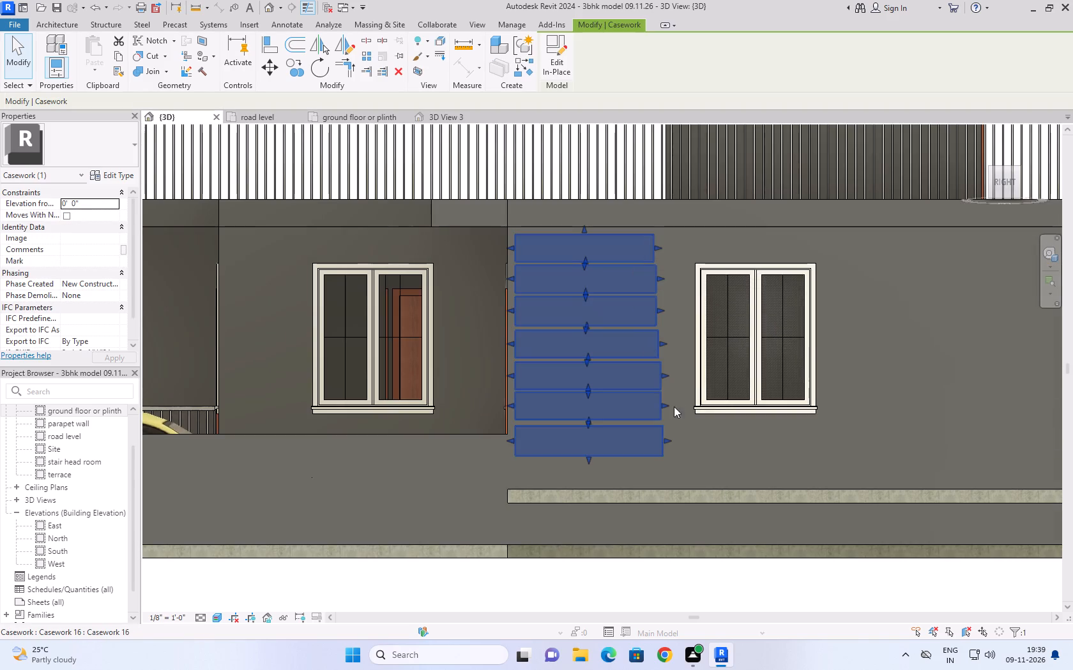
pyautogui.click(547, 61)
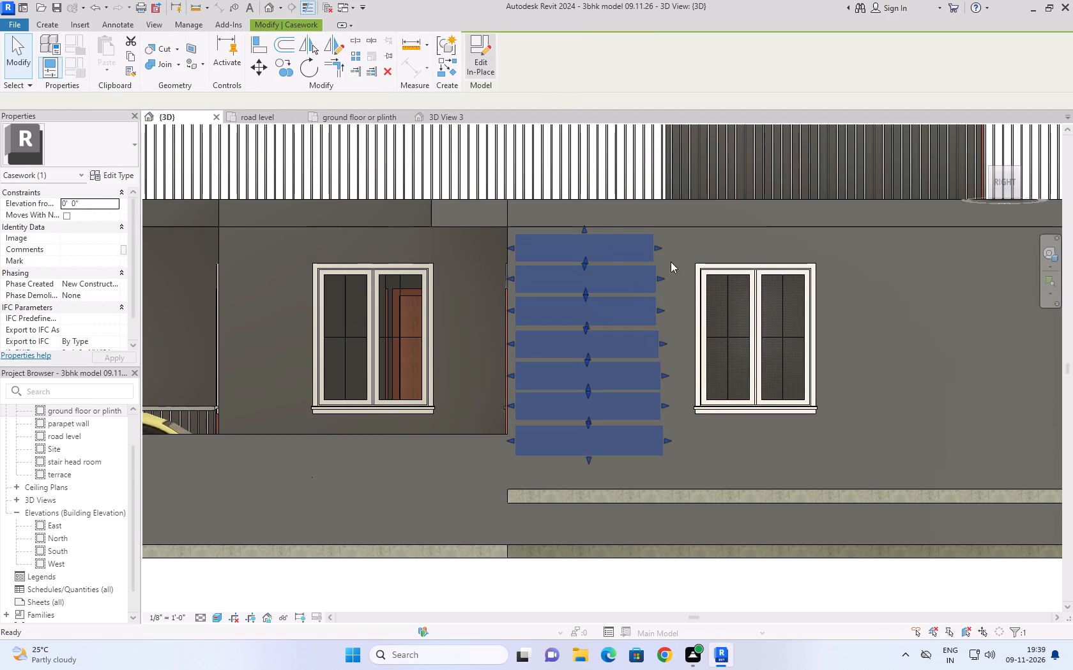
pyautogui.scroll(2, 667, 361)
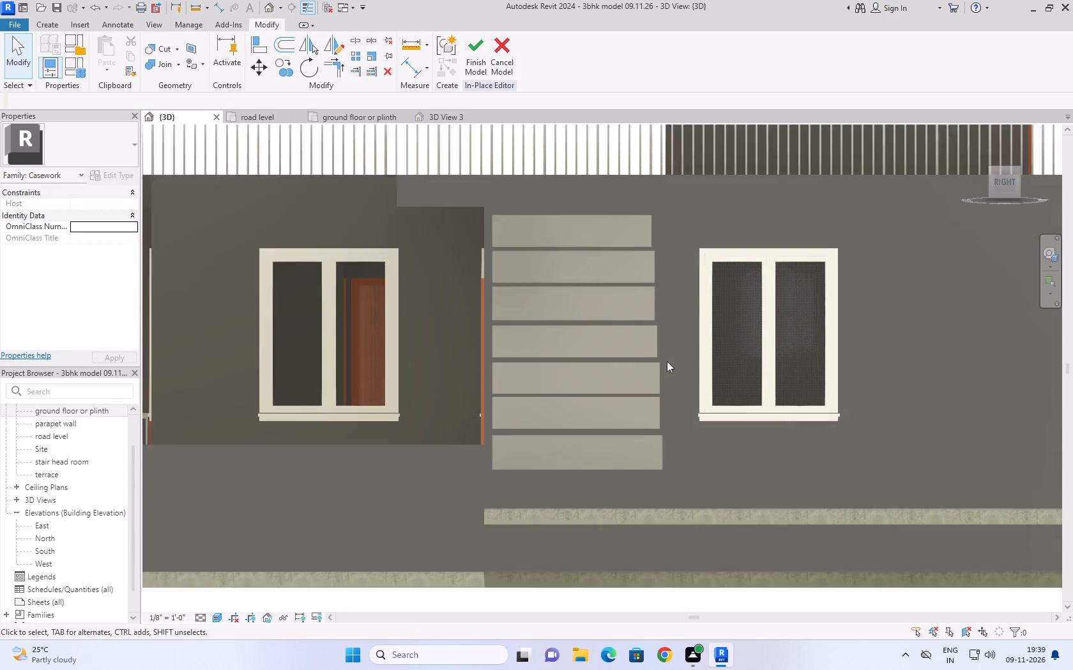
pyautogui.click(648, 248)
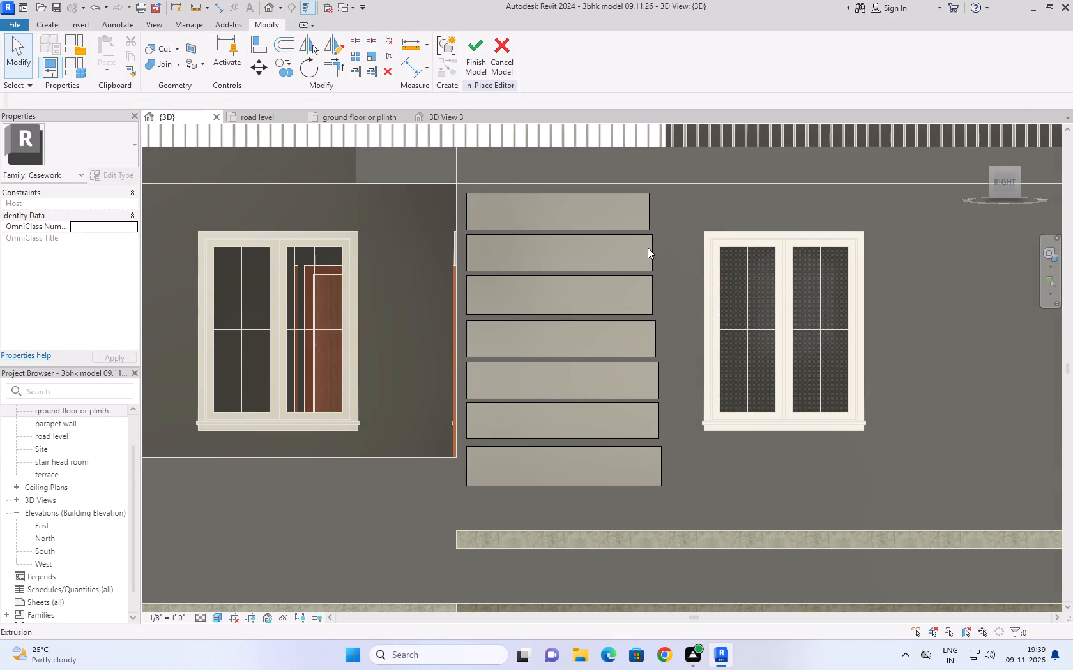
pyautogui.click(648, 248)
pyautogui.click(650, 244)
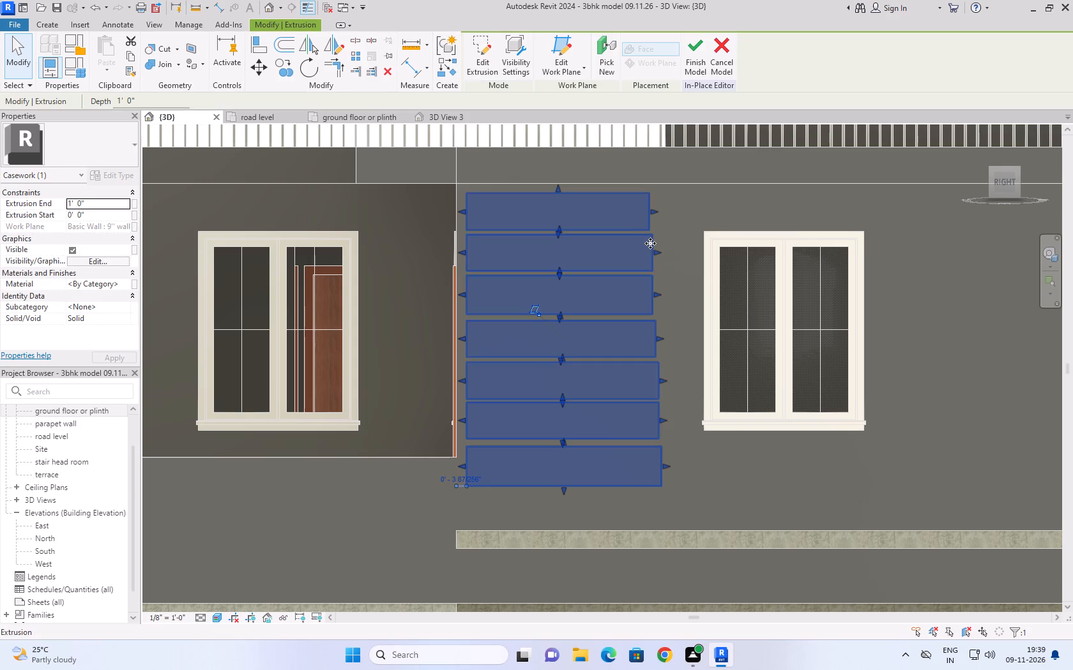
pyautogui.moveTo(657, 249); pyautogui.dragTo(669, 249)
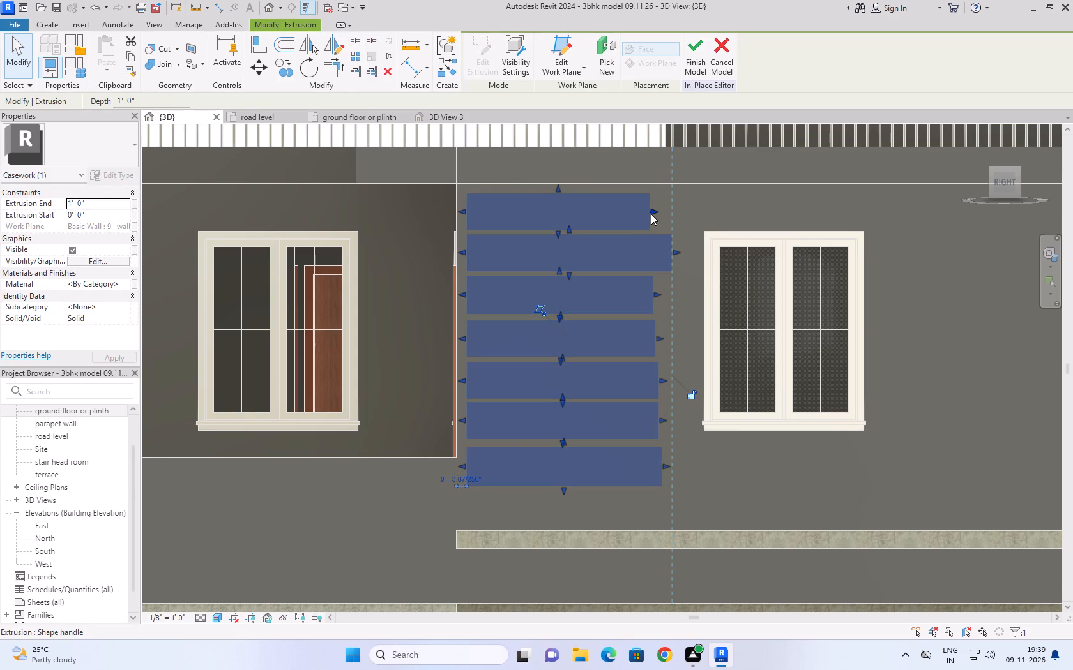
pyautogui.moveTo(651, 211); pyautogui.dragTo(605, 213)
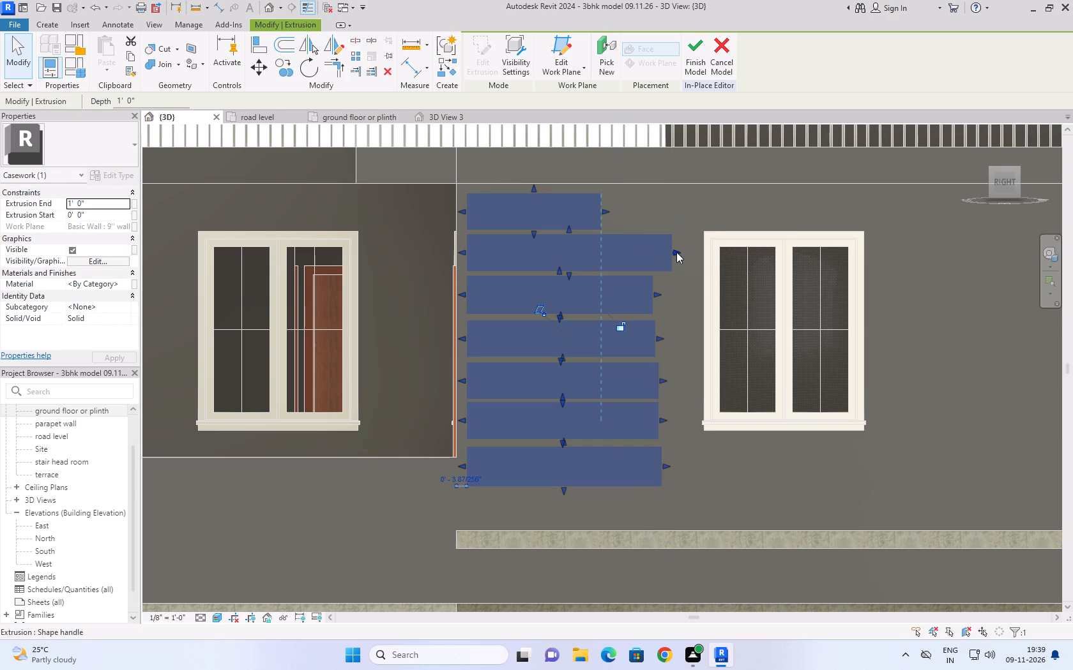
pyautogui.moveTo(676, 252); pyautogui.dragTo(626, 253)
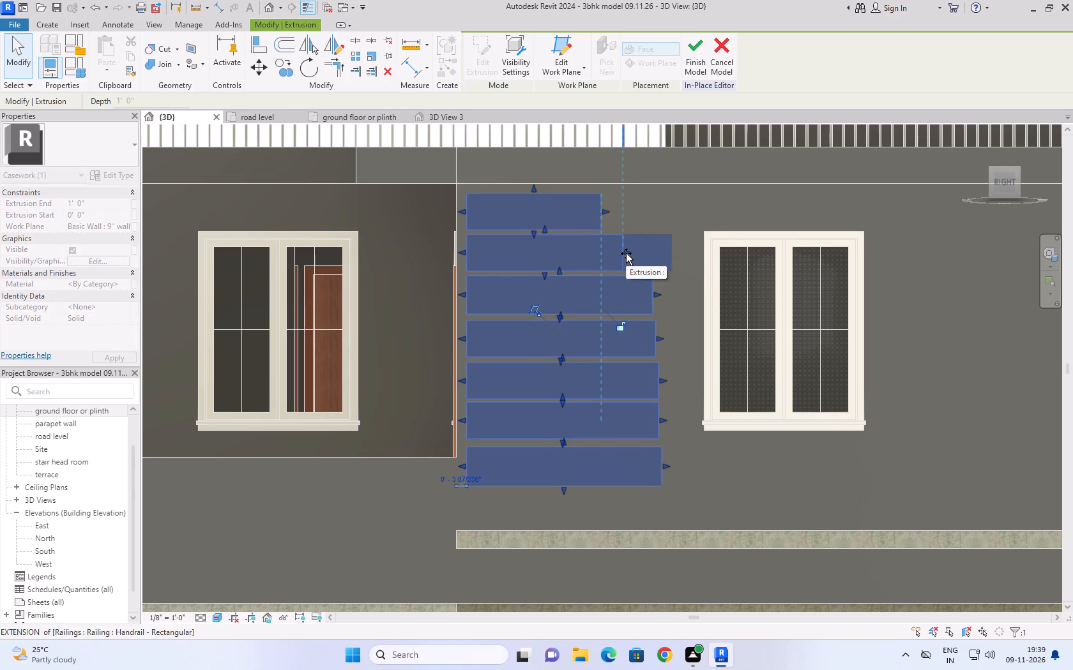
pyautogui.moveTo(626, 253); pyautogui.dragTo(617, 256)
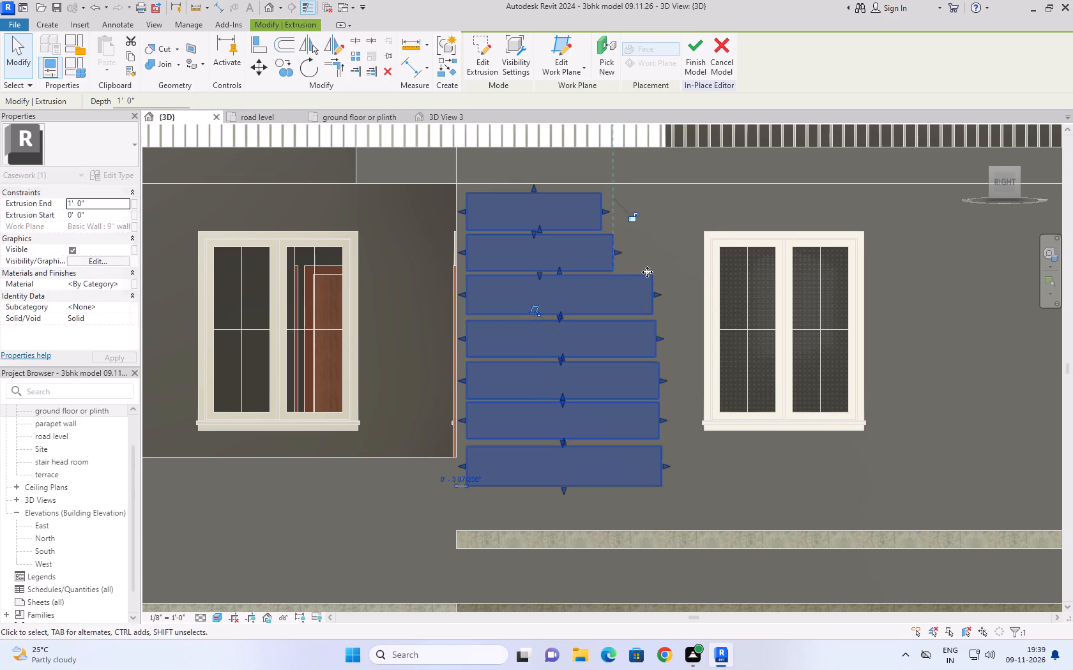
pyautogui.moveTo(658, 294); pyautogui.dragTo(628, 294)
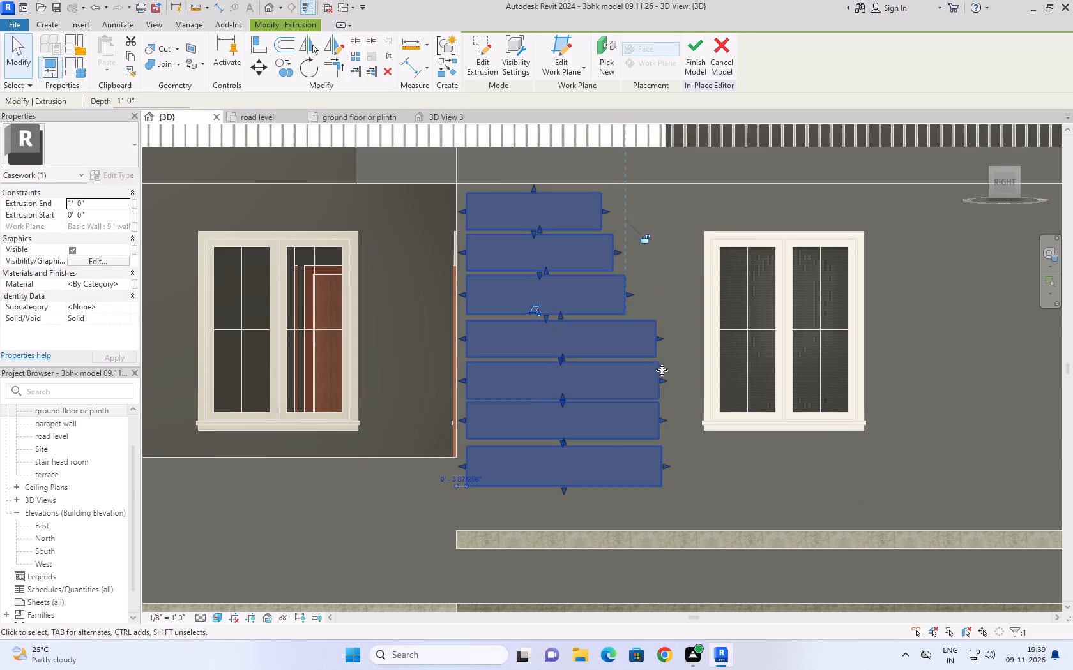
pyautogui.moveTo(657, 336); pyautogui.dragTo(642, 332)
pyautogui.moveTo(601, 211); pyautogui.dragTo(577, 209)
pyautogui.moveTo(618, 251); pyautogui.dragTo(617, 251)
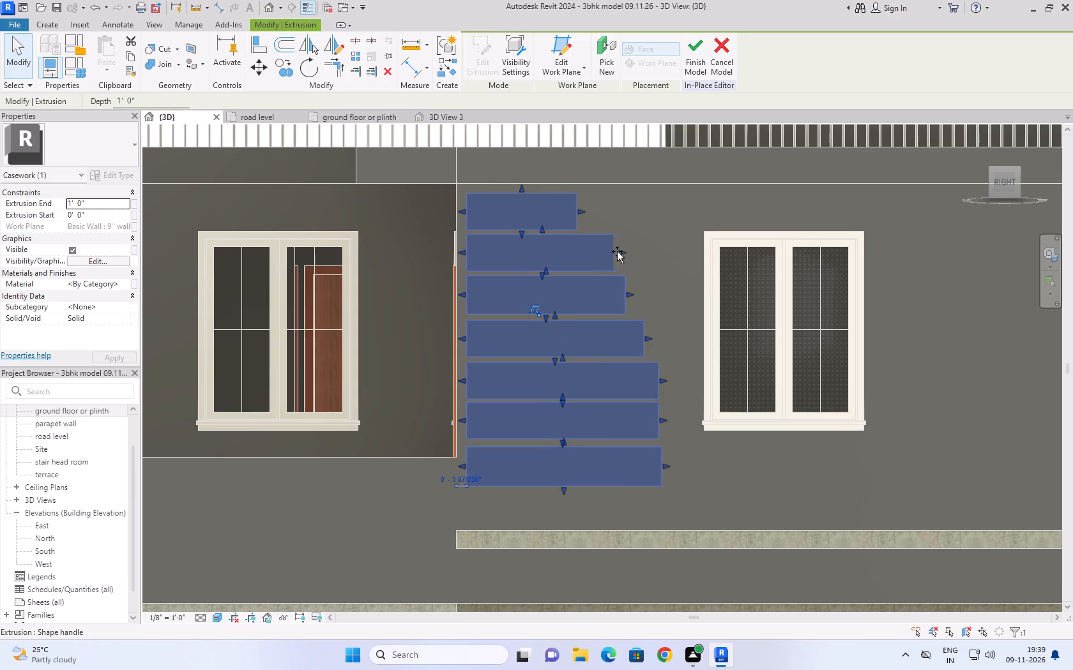
pyautogui.moveTo(617, 251); pyautogui.dragTo(601, 251)
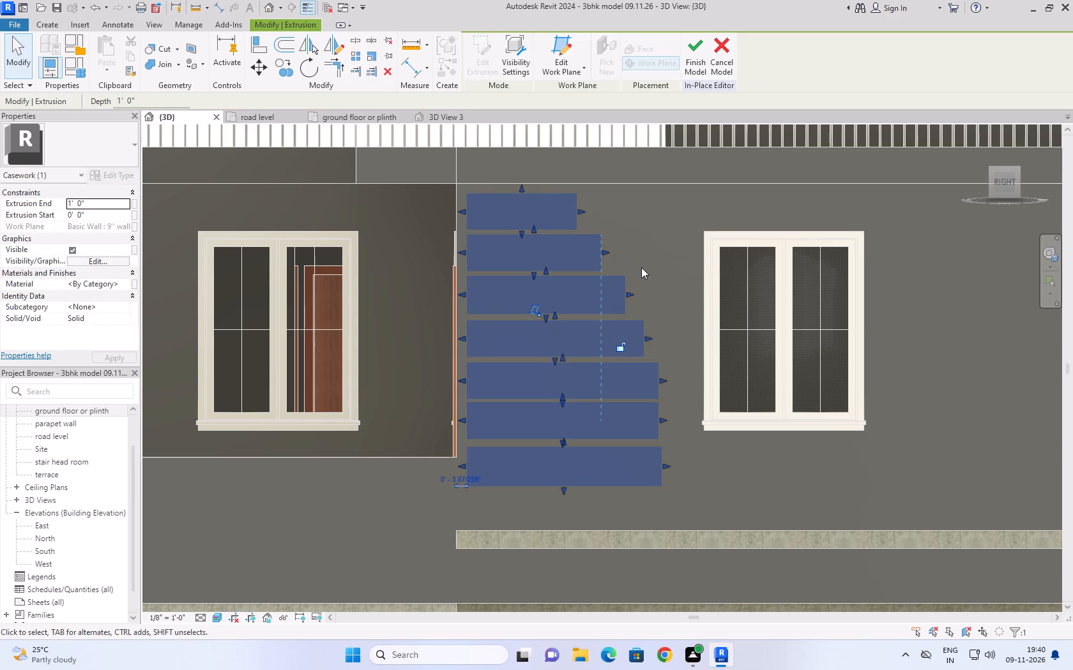
# Lengthen the lower three panels toward the window so each extends farther than the one above, continuing the stepped profile.
pyautogui.click(663, 379)
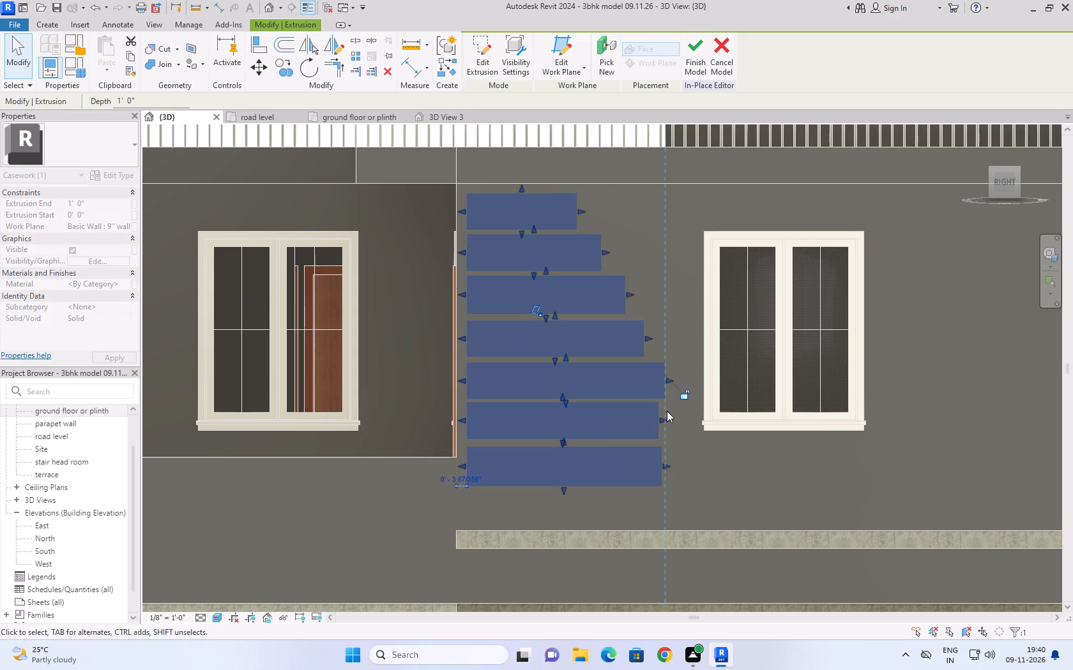
pyautogui.moveTo(663, 417); pyautogui.dragTo(676, 418)
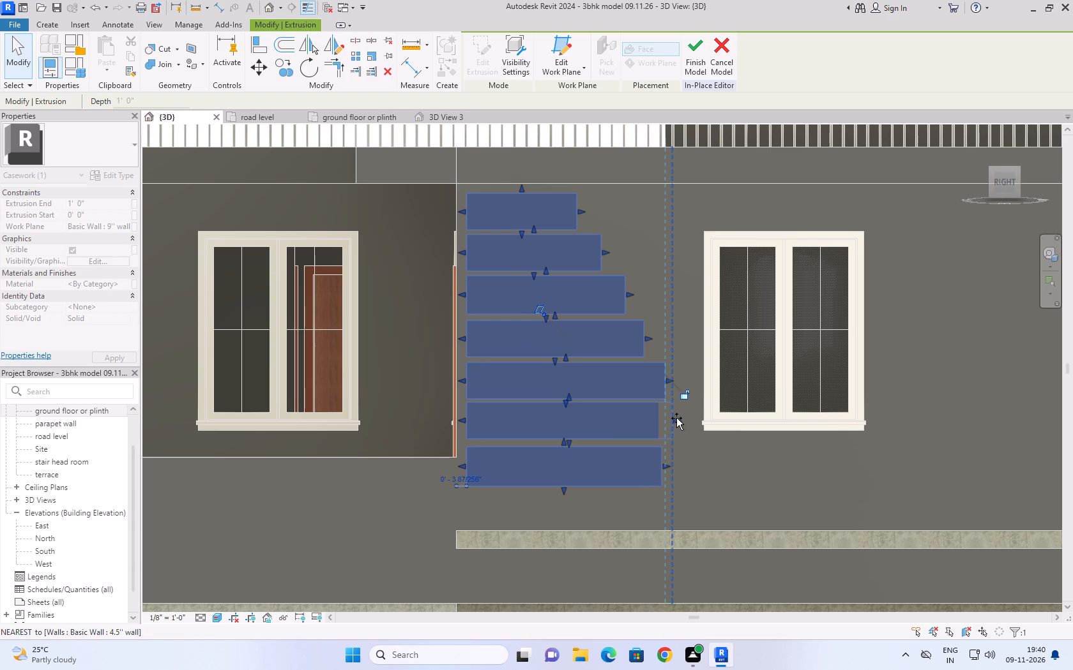
pyautogui.moveTo(676, 418); pyautogui.dragTo(685, 418)
pyautogui.moveTo(664, 464); pyautogui.dragTo(715, 477)
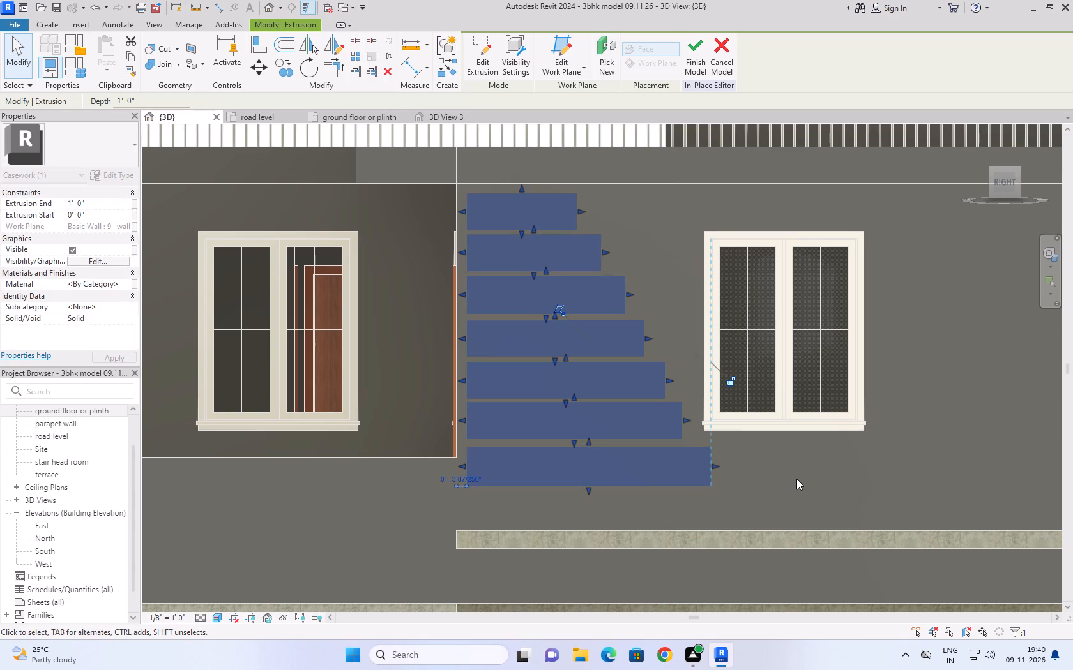
pyautogui.scroll(-2, 794, 438)
pyautogui.click(917, 319)
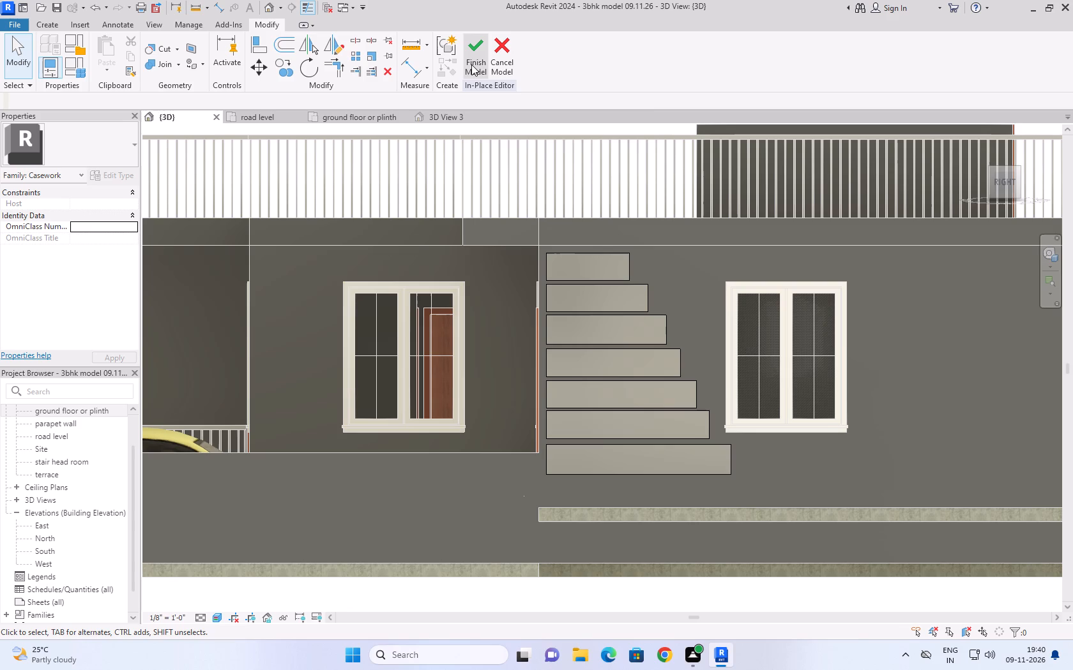
# Set the stepped panel extrusion's end to 4" and finish the in-place model.
pyautogui.click(577, 256)
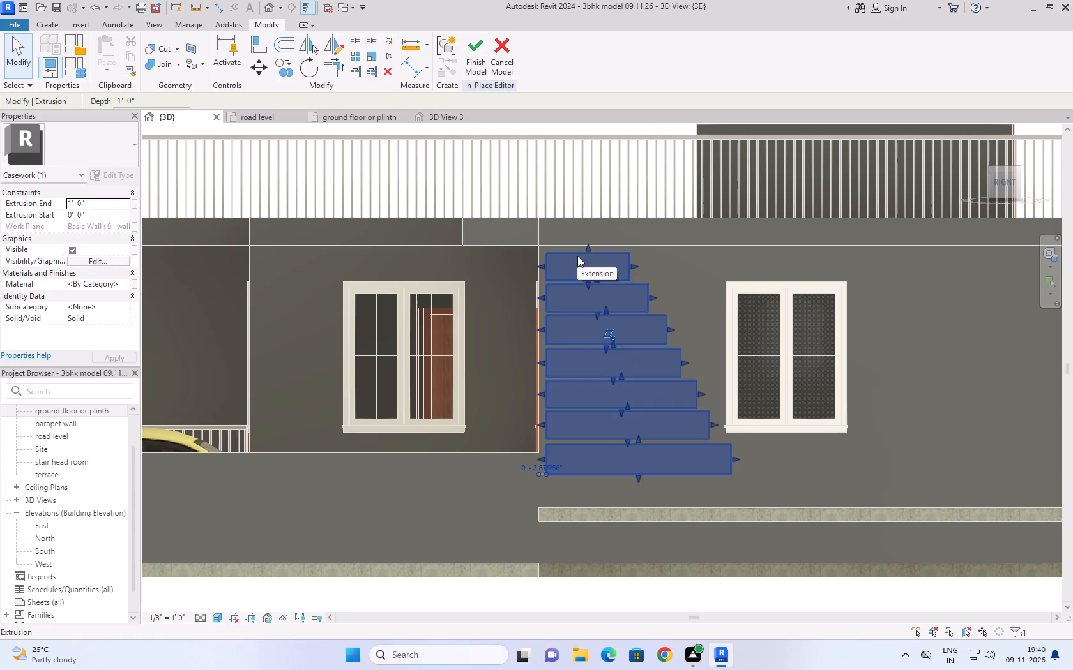
pyautogui.click(484, 71)
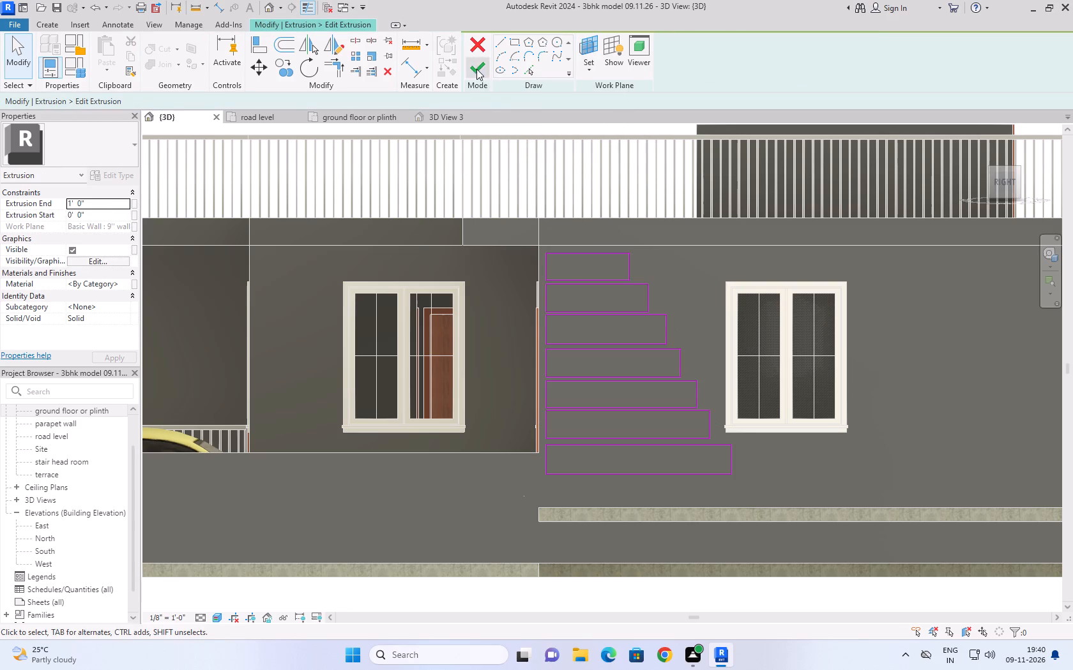
pyautogui.click(476, 69)
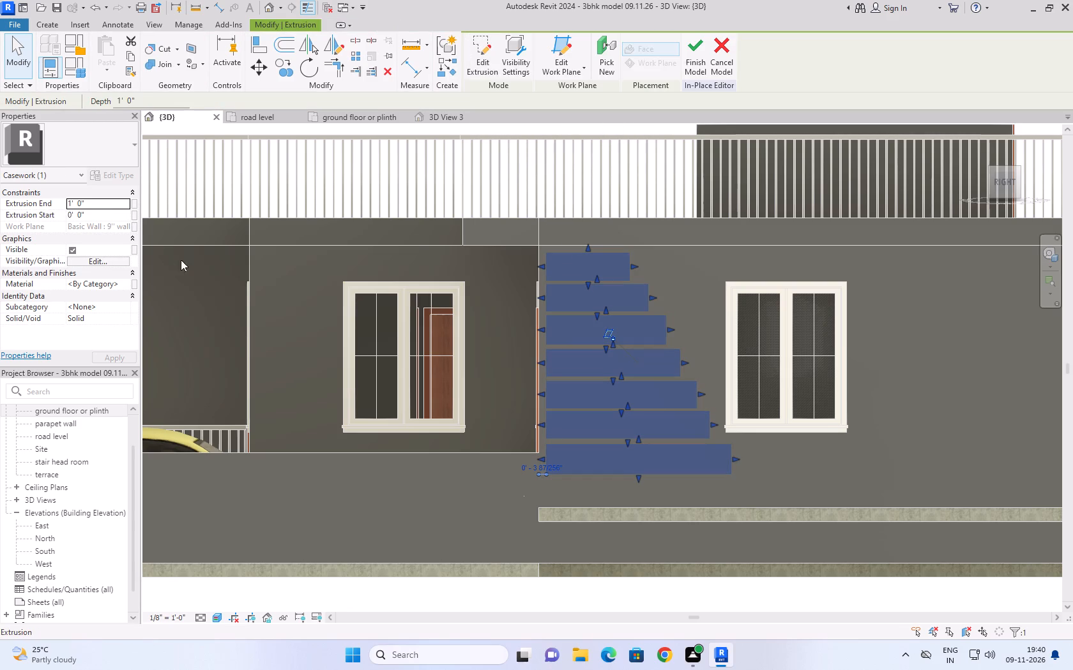
pyautogui.click(110, 203)
pyautogui.write("4''")
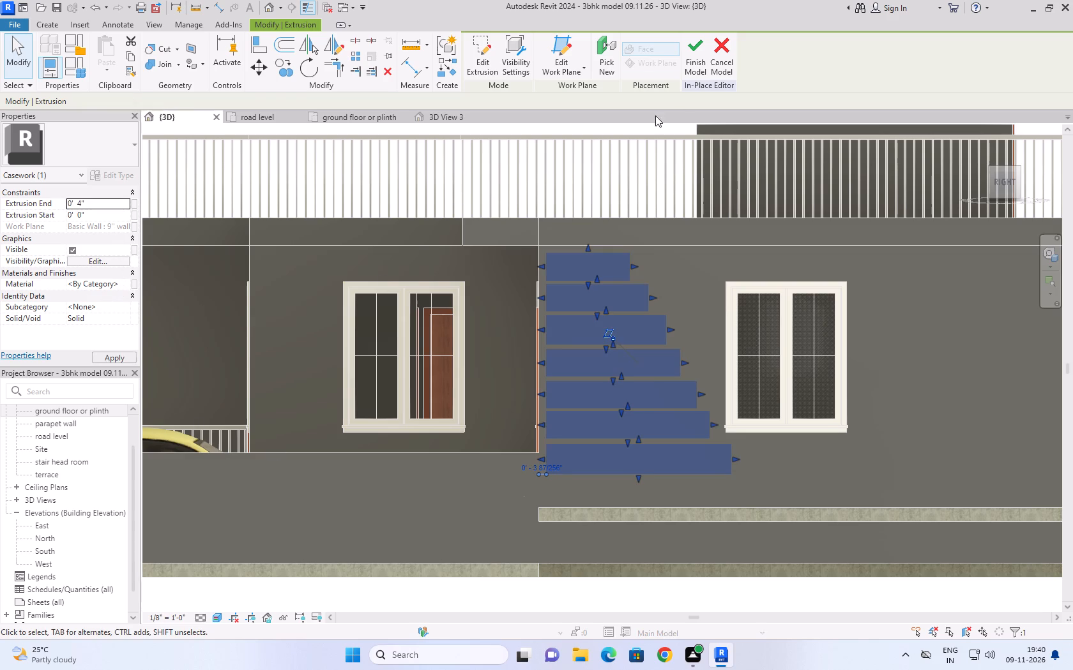
pyautogui.click(701, 54)
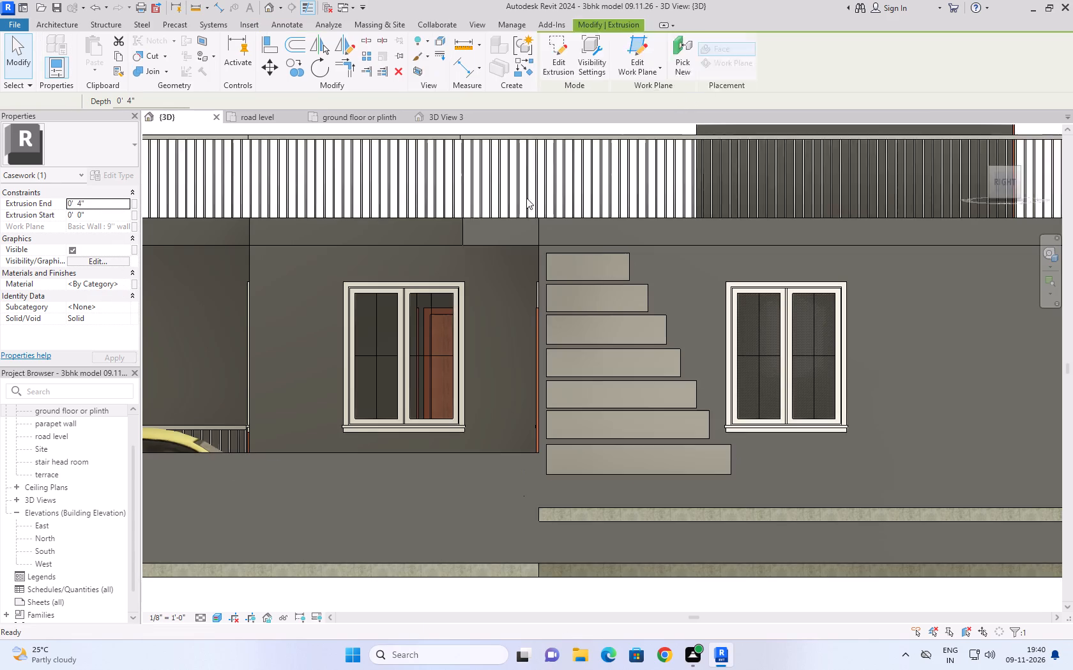
# Examine the stepped wall panels beside the entrance in the side view and in the isometric home view of the whole house.
pyautogui.scroll(-3, 329, 245)
pyautogui.scroll(-3, 441, 448)
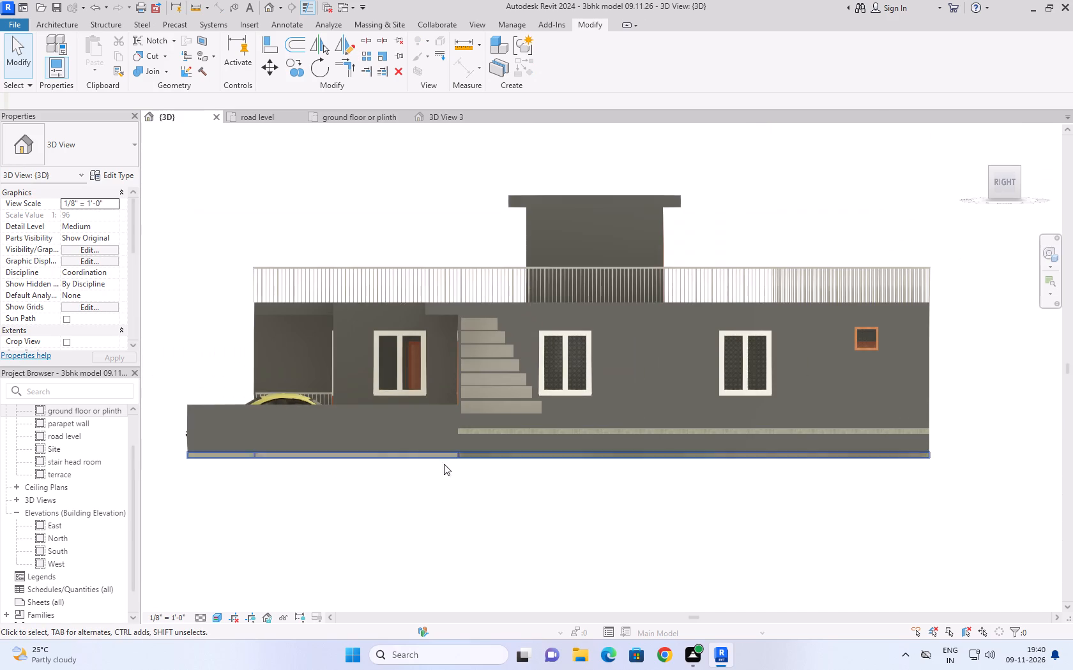
pyautogui.click(977, 133)
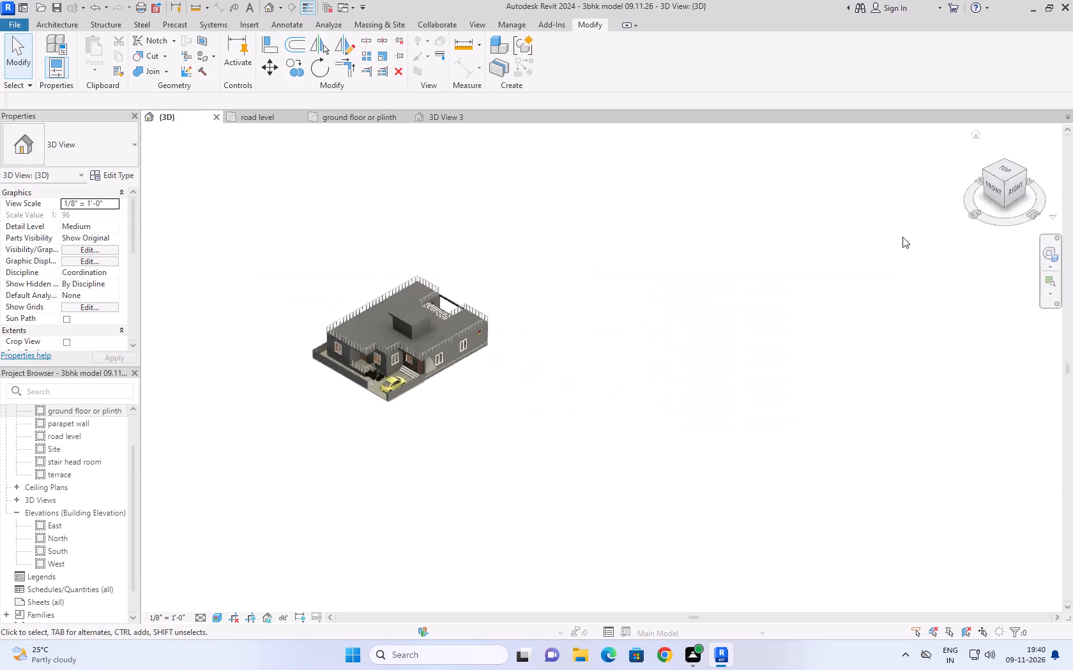
pyautogui.scroll(8, 780, 478)
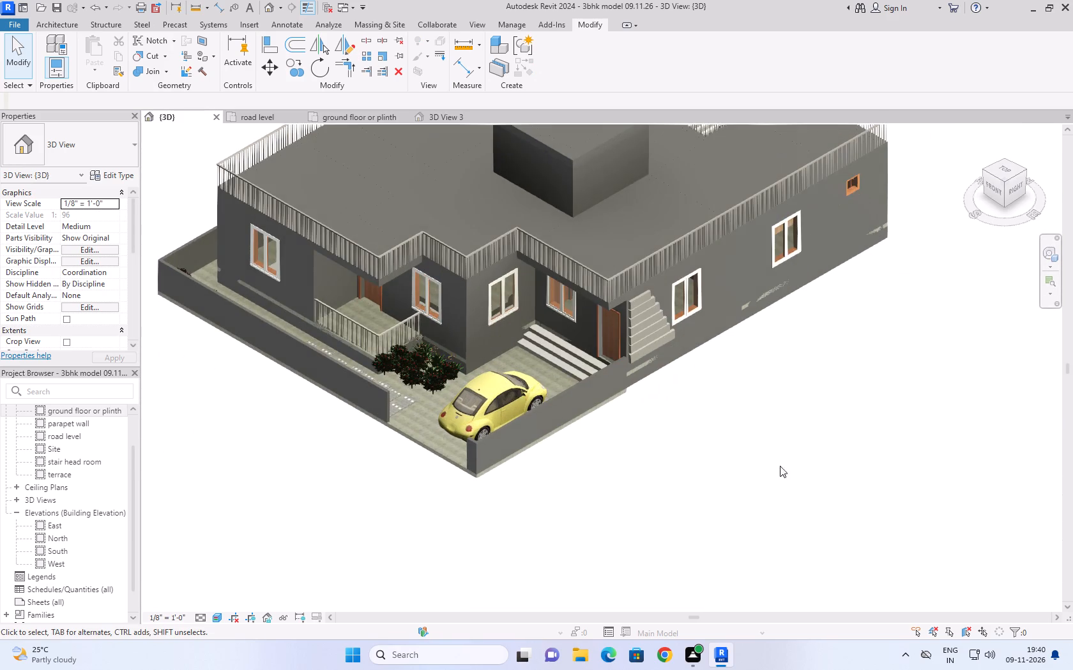
pyautogui.scroll(6, 711, 415)
pyautogui.moveTo(686, 363); pyautogui.dragTo(657, 483, button='middle')
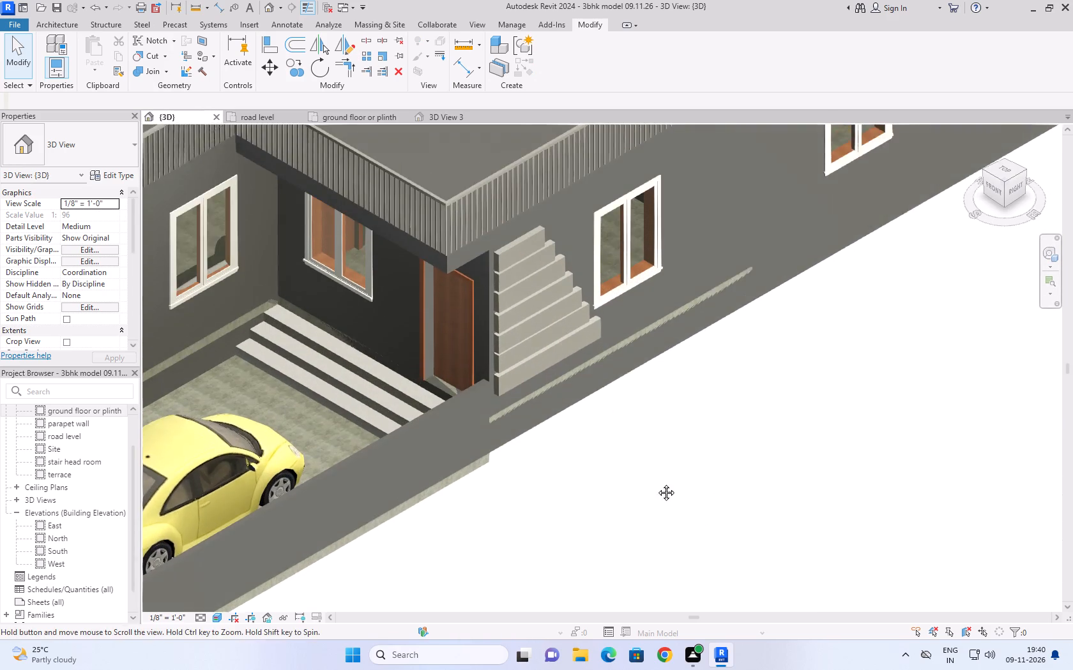
pyautogui.moveTo(657, 483); pyautogui.dragTo(656, 486, button='middle')
pyautogui.scroll(-4, 656, 486)
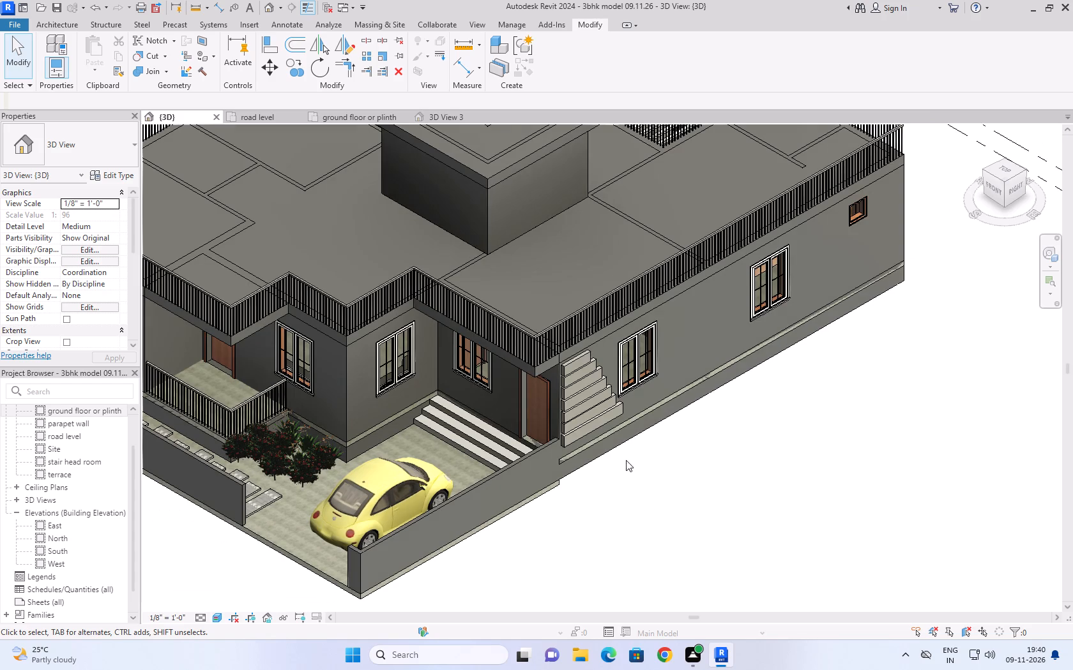
# Reopen the stepped wall-panel casework beside the entrance for in-place editing and set its extrusion end to 2".
pyautogui.click(585, 412)
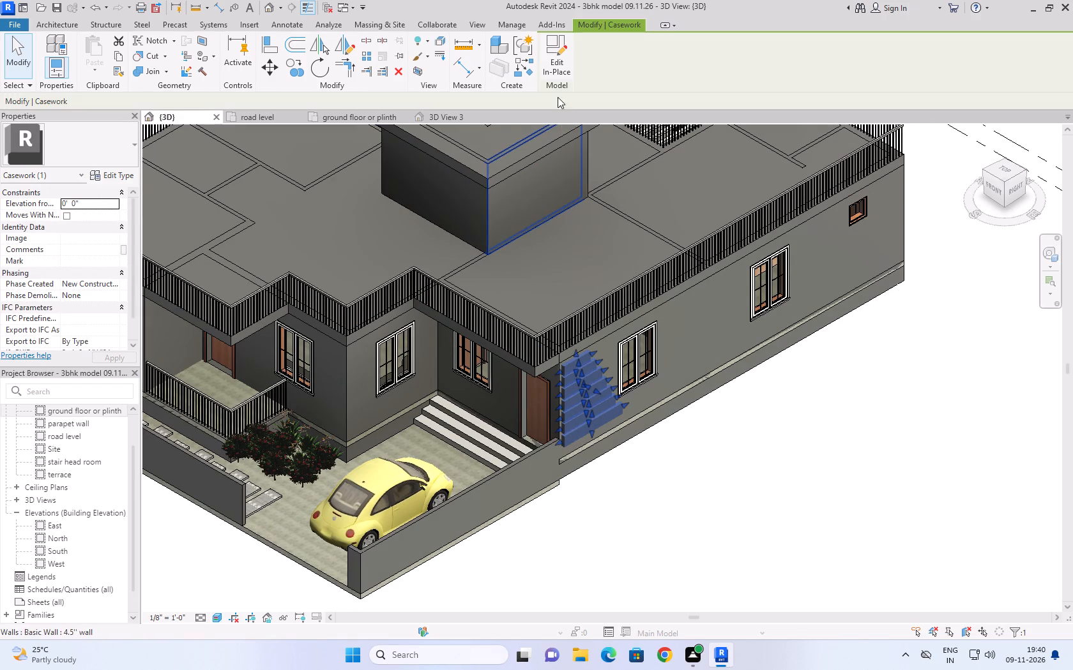
pyautogui.click(556, 69)
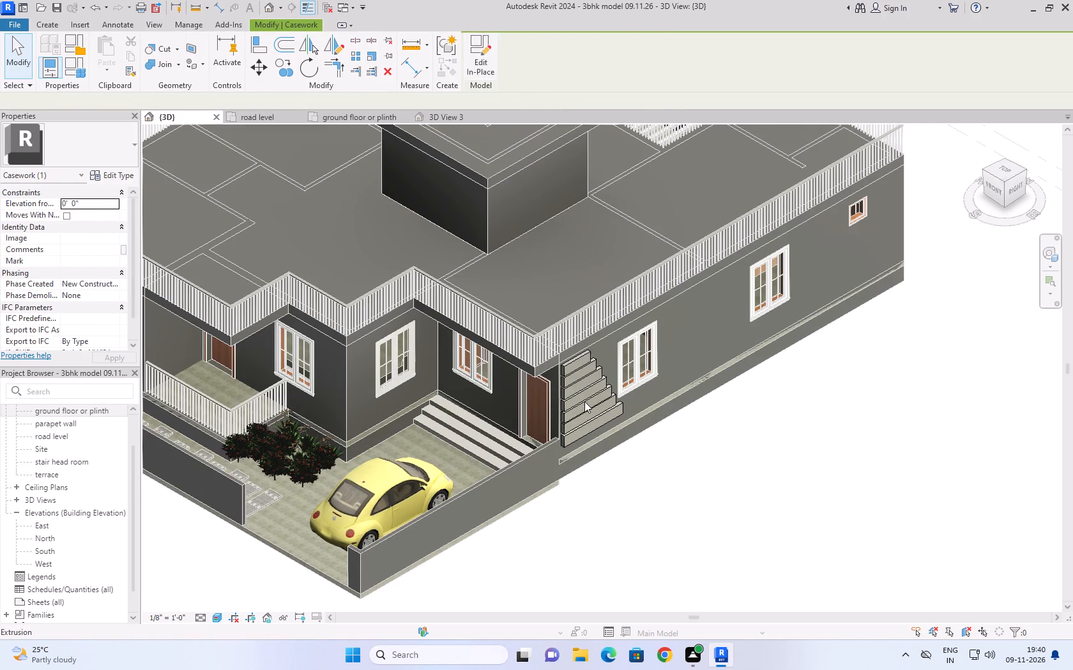
pyautogui.click(574, 362)
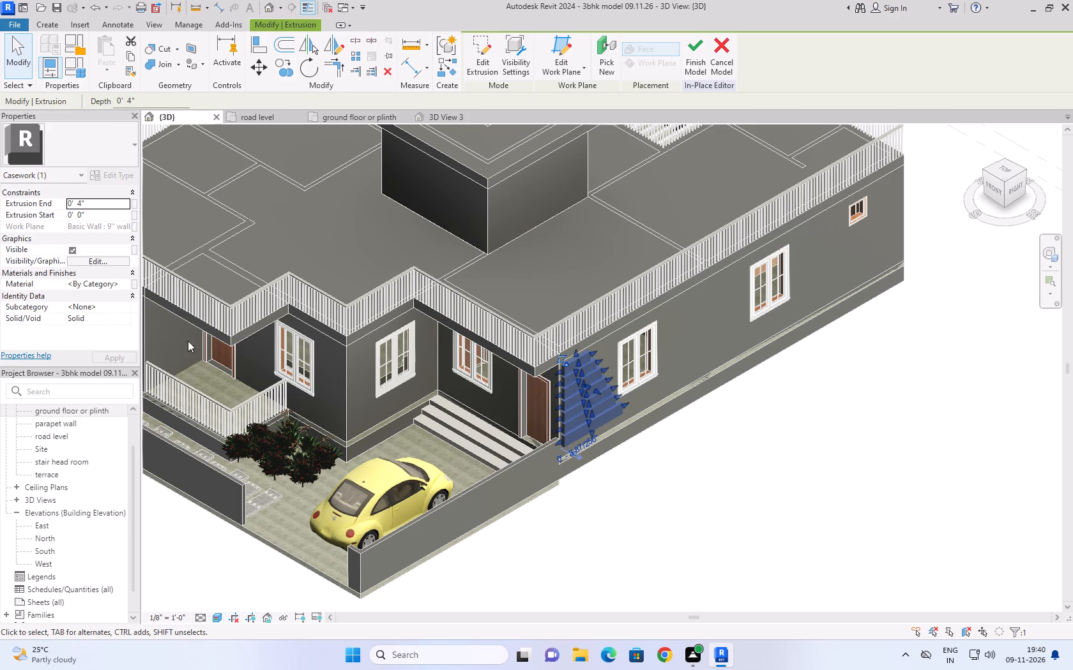
pyautogui.click(113, 206)
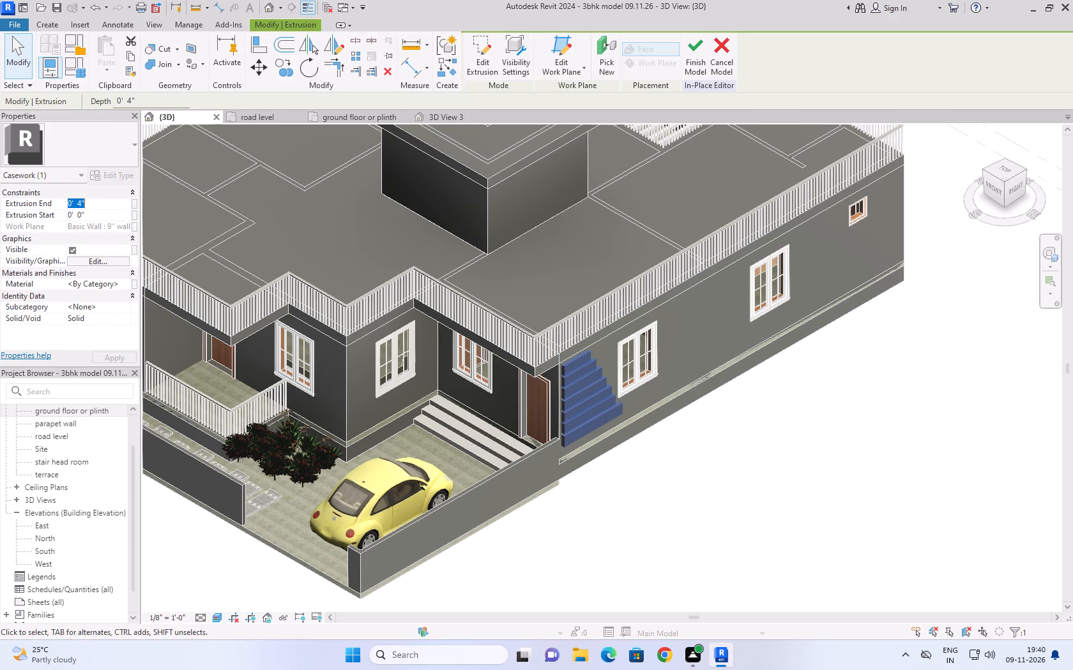
pyautogui.press('2')
pyautogui.write("''")
pyautogui.click(123, 359)
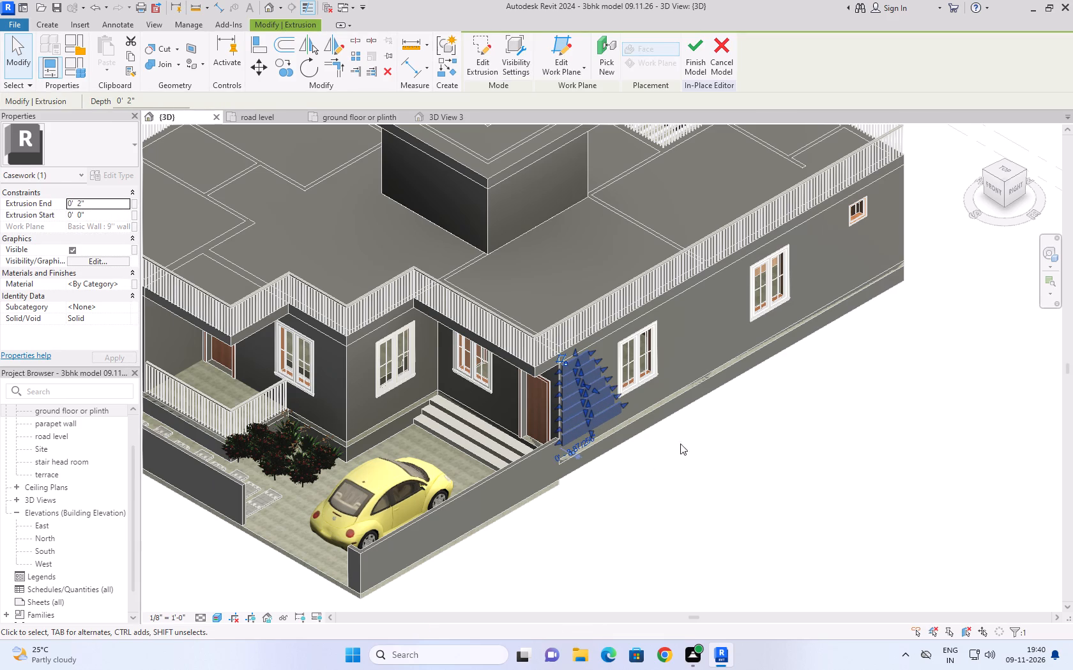
pyautogui.click(689, 439)
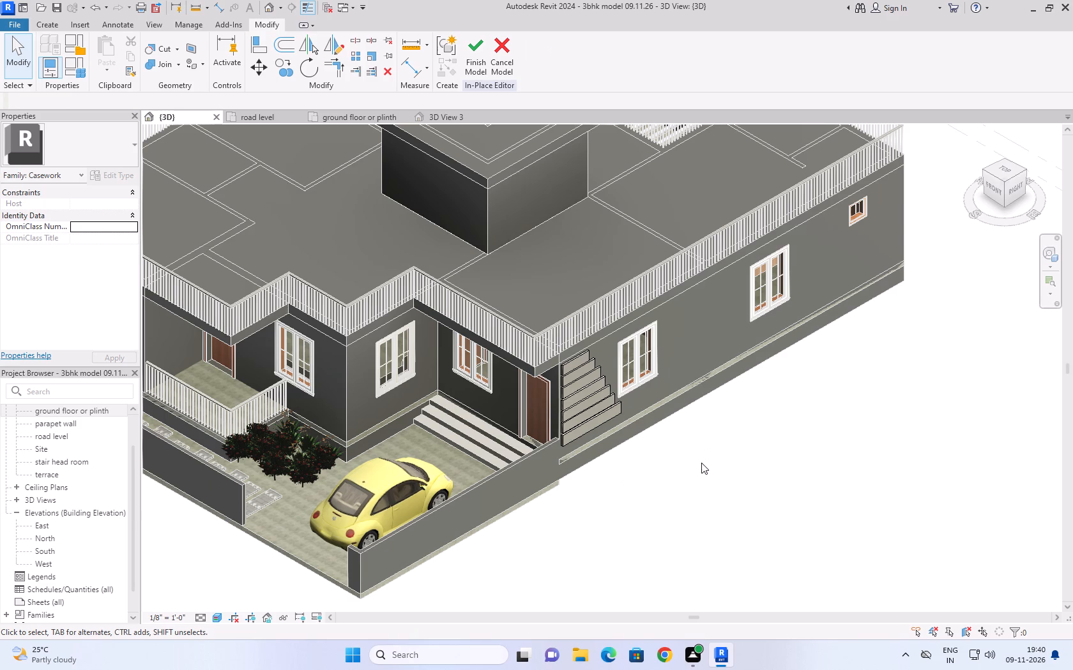
# Set the stepped panel extrusion's end to 1" and finish the in-place model.
pyautogui.scroll(2, 701, 463)
pyautogui.scroll(6, 612, 475)
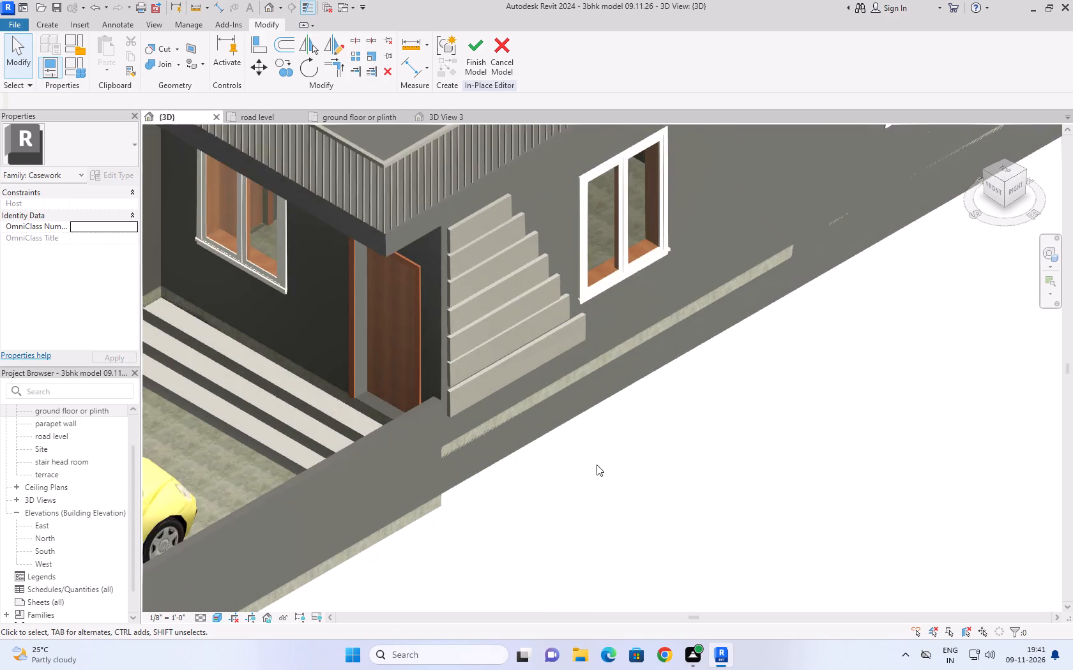
pyautogui.click(452, 336)
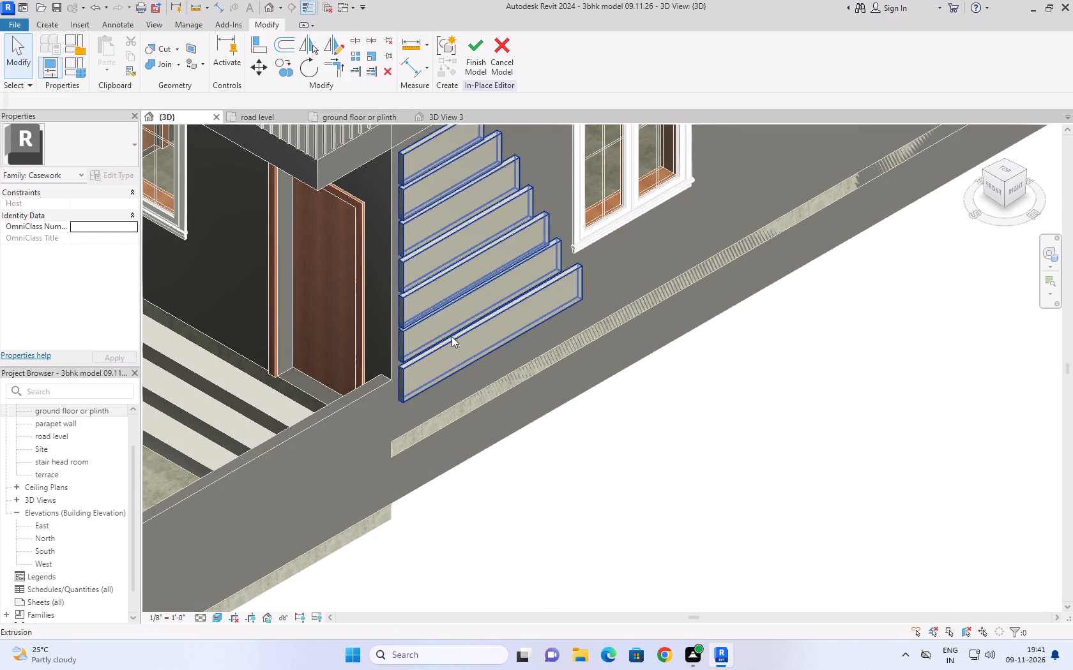
pyautogui.click(103, 200)
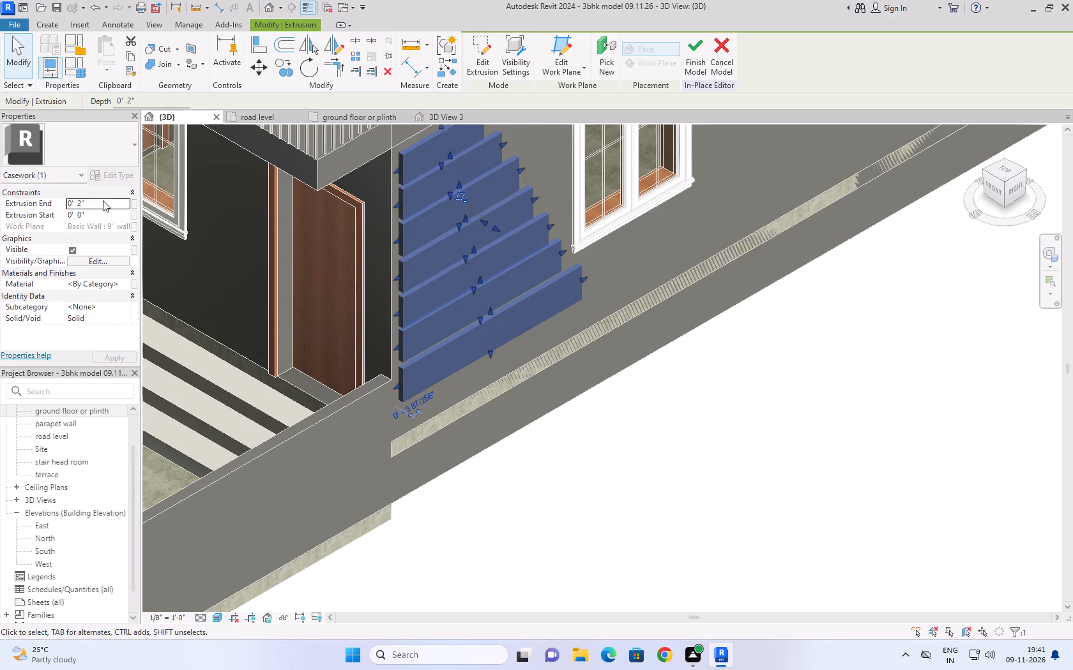
pyautogui.write("1''")
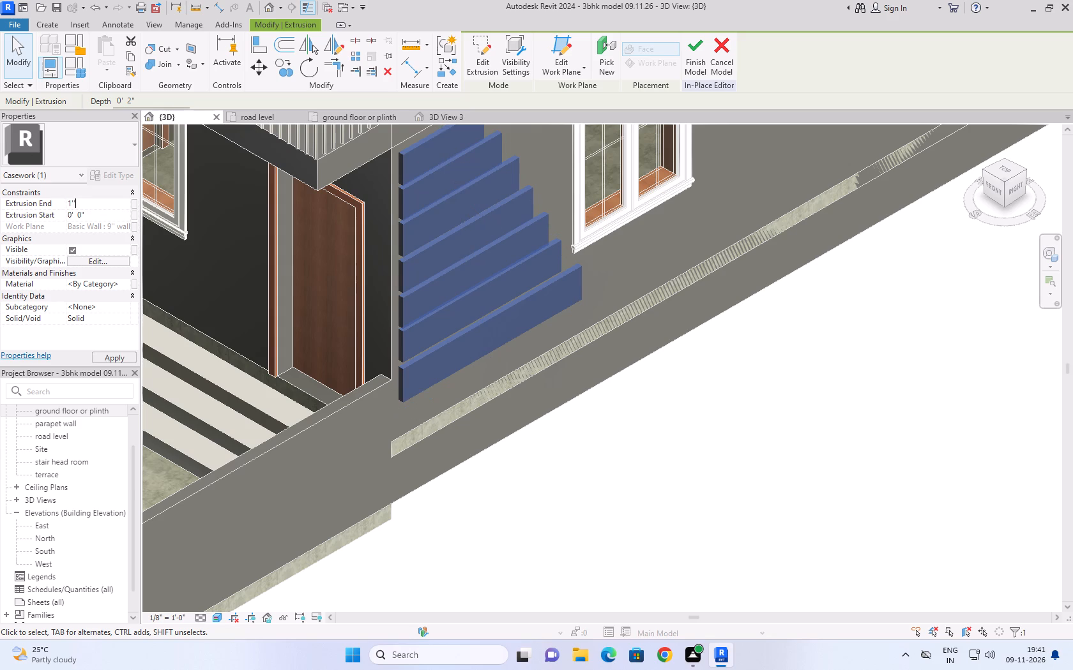
pyautogui.click(630, 430)
pyautogui.scroll(-3, 644, 494)
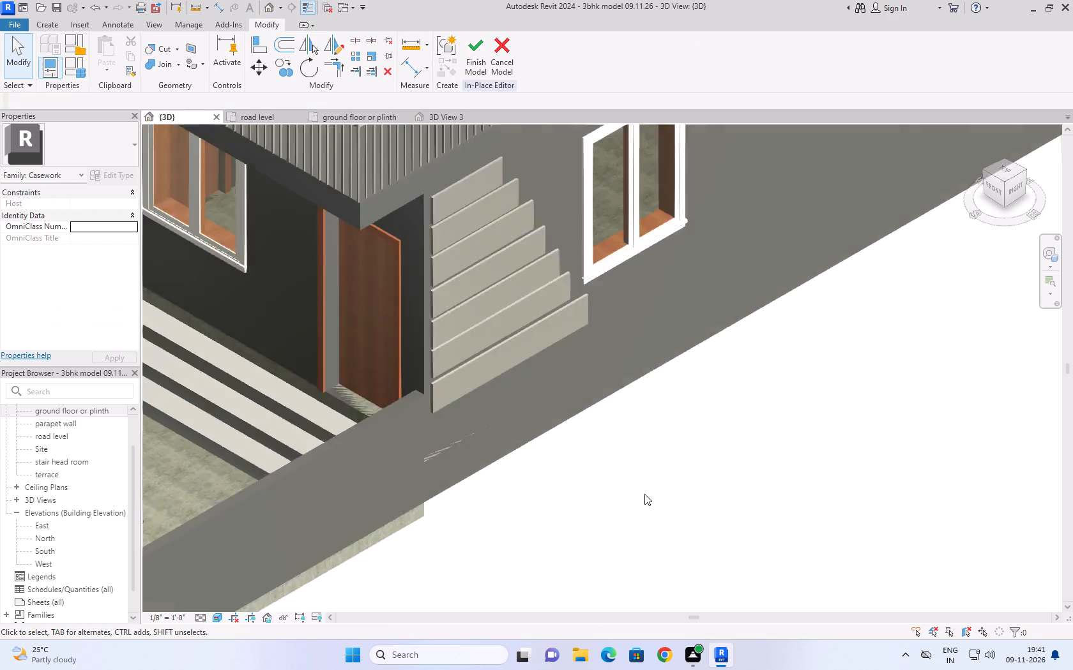
pyautogui.scroll(-2, 644, 494)
pyautogui.click(468, 56)
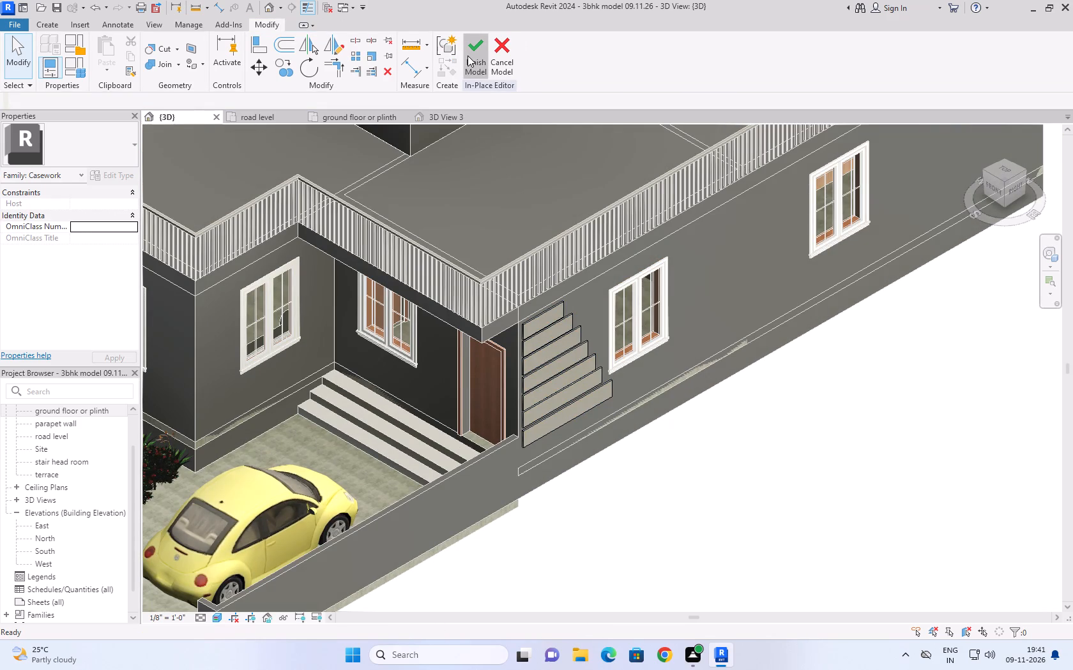
# Examine the stepped wall panels beside the entrance in the 3D view, from the whole house to the side wall.
pyautogui.scroll(-8, 745, 451)
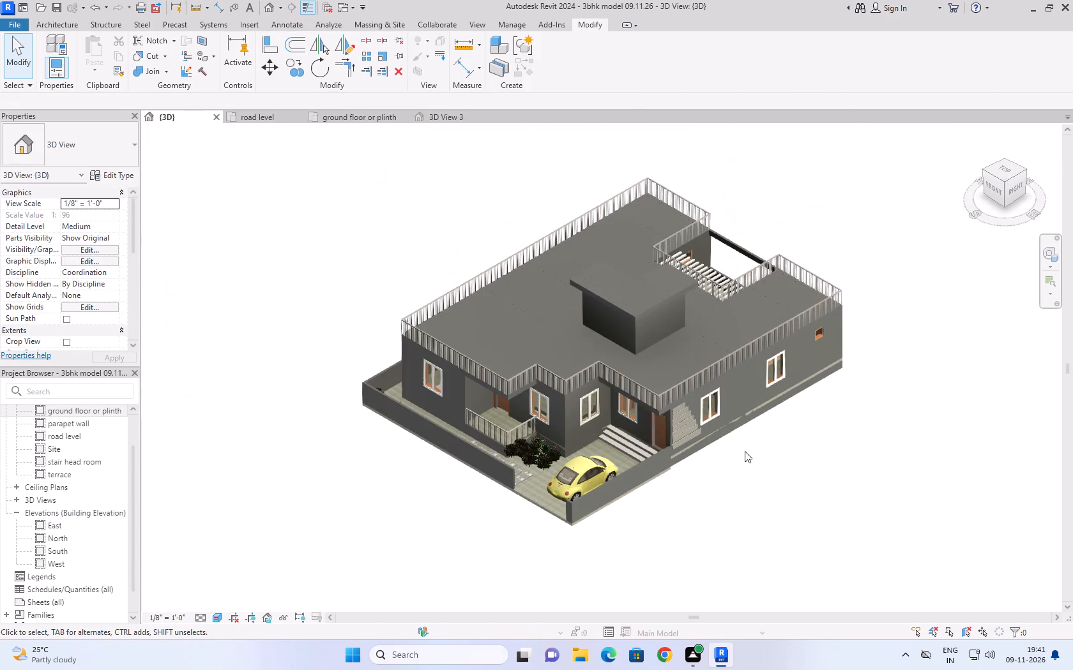
pyautogui.scroll(5, 743, 488)
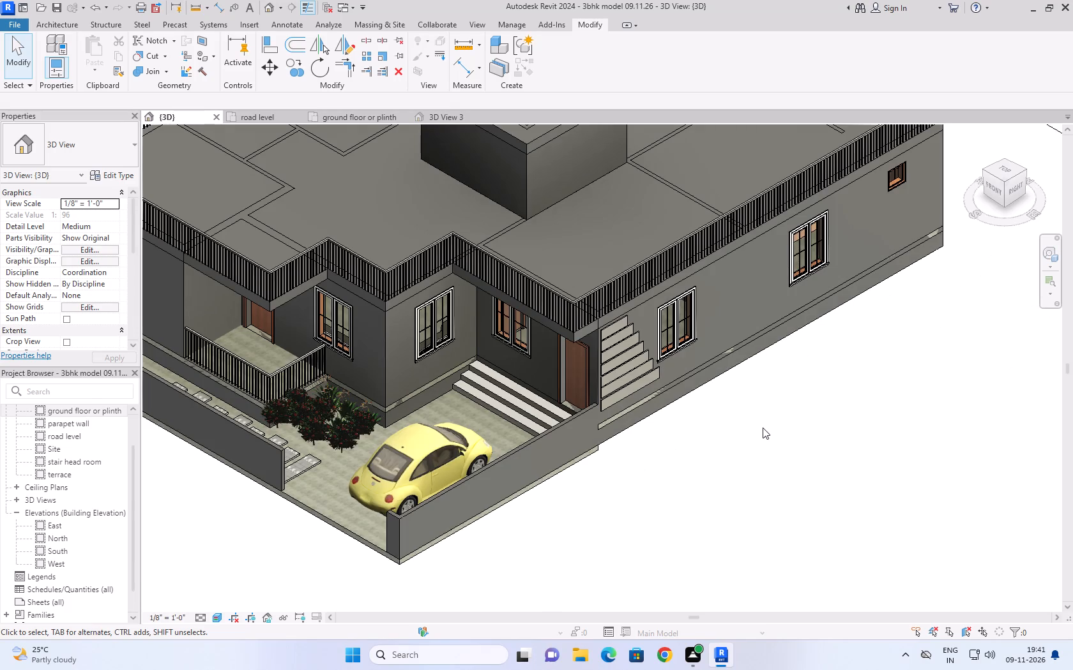
pyautogui.moveTo(783, 391); pyautogui.dragTo(740, 429, button='middle')
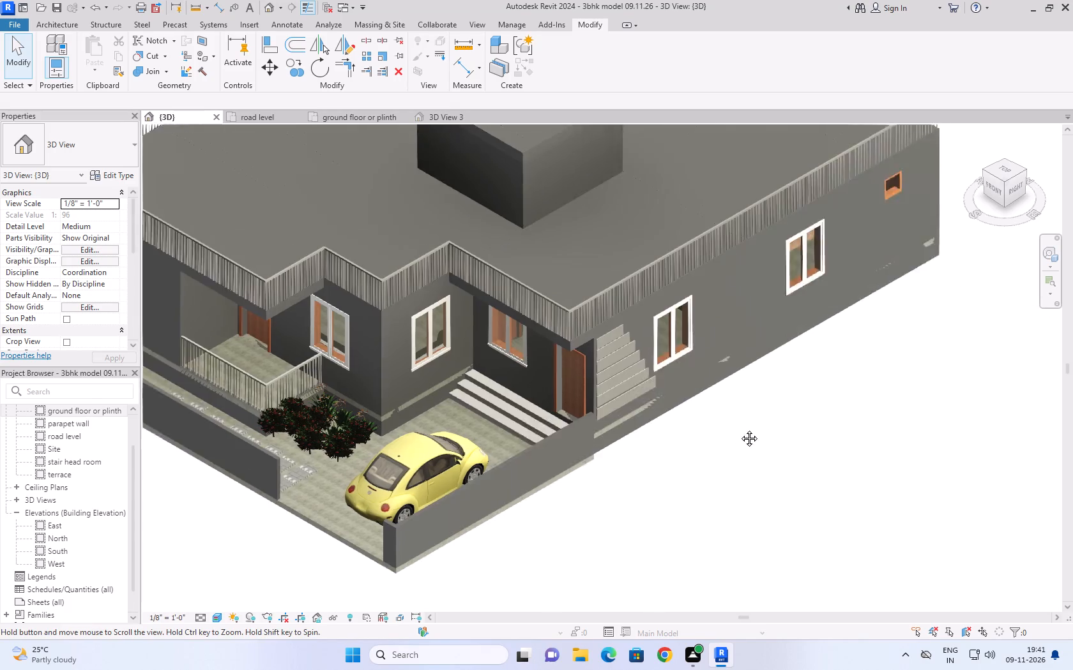
pyautogui.moveTo(740, 429); pyautogui.dragTo(687, 456, button='middle')
pyautogui.scroll(1, 625, 503)
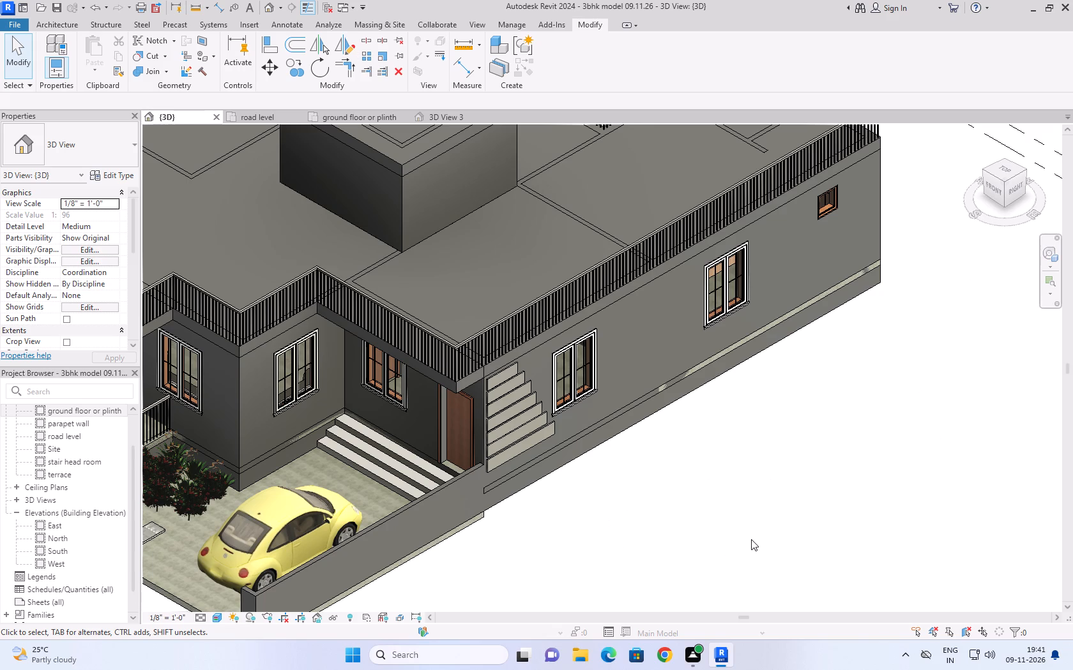
pyautogui.scroll(1, 801, 539)
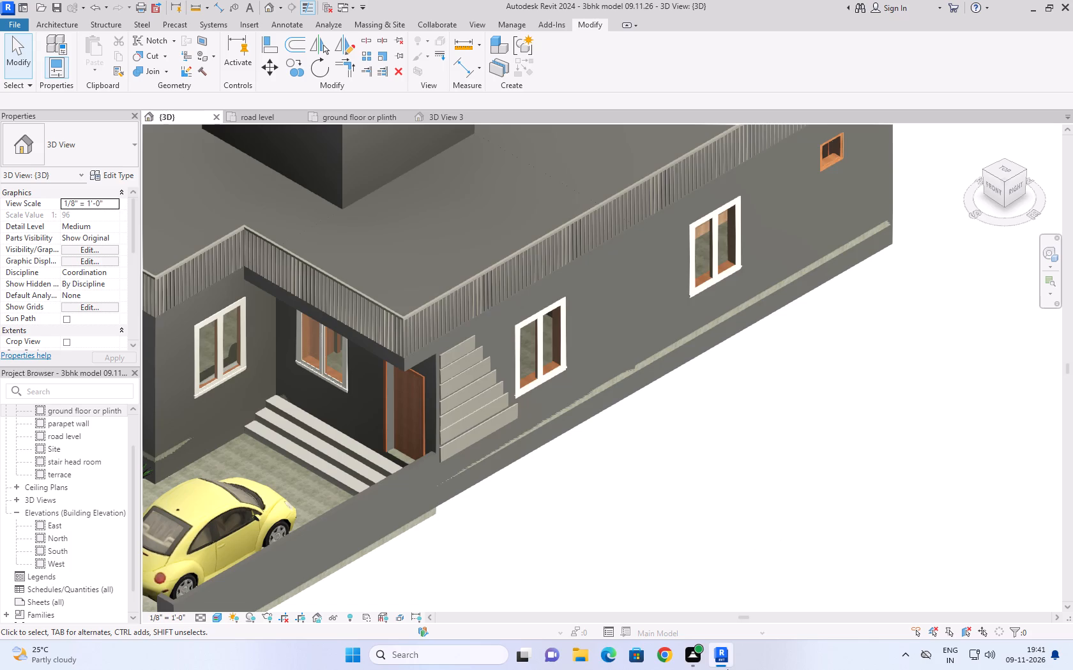
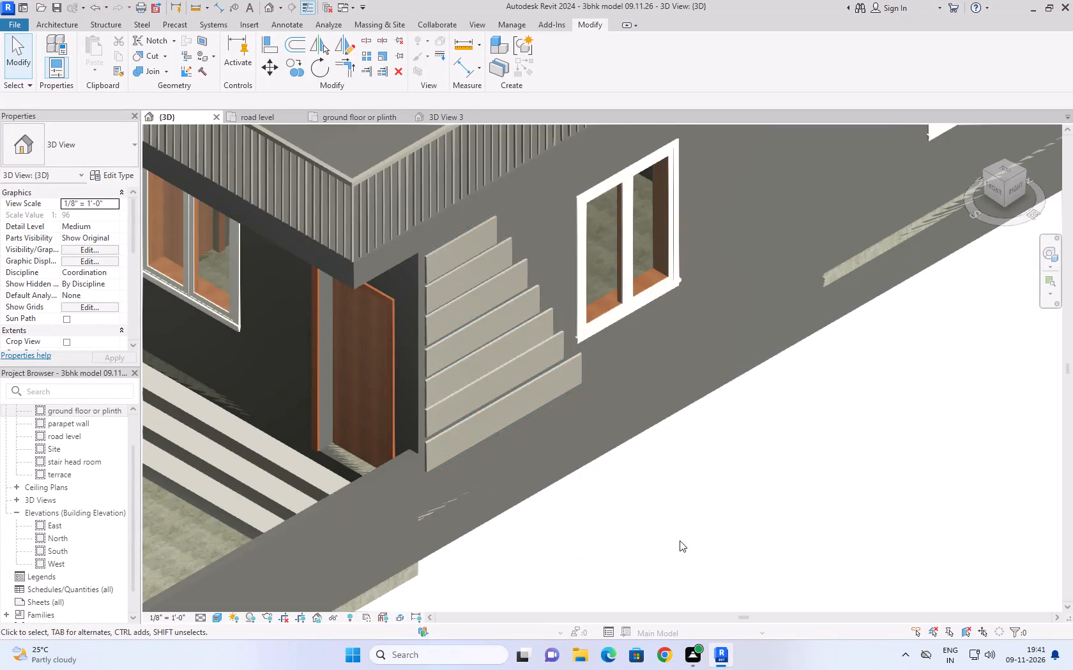
# Examine the stepped wall panels and the ground-floor slab edge along the side wall, in the isometric and right-side views.
pyautogui.scroll(3, 717, 485)
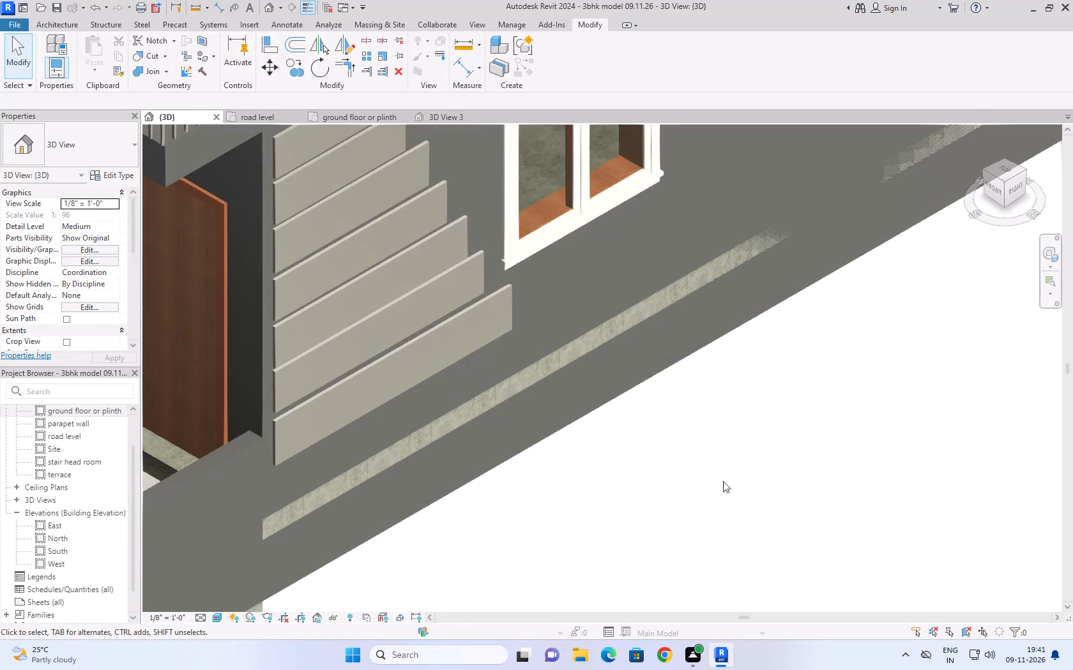
pyautogui.scroll(-6, 735, 466)
pyautogui.scroll(4, 620, 491)
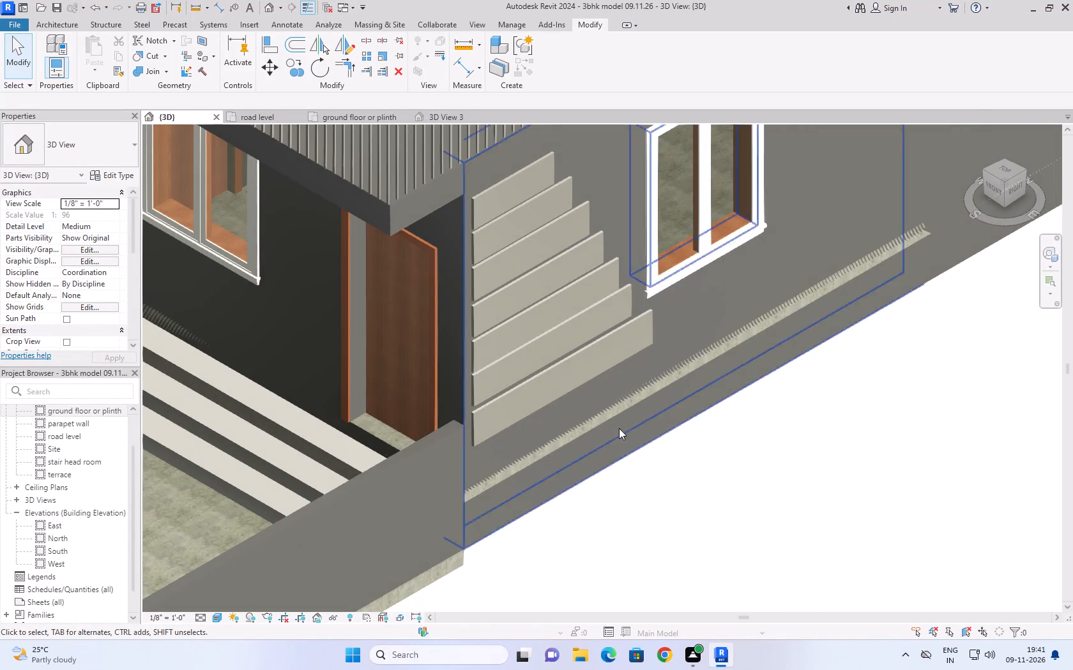
pyautogui.click(620, 412)
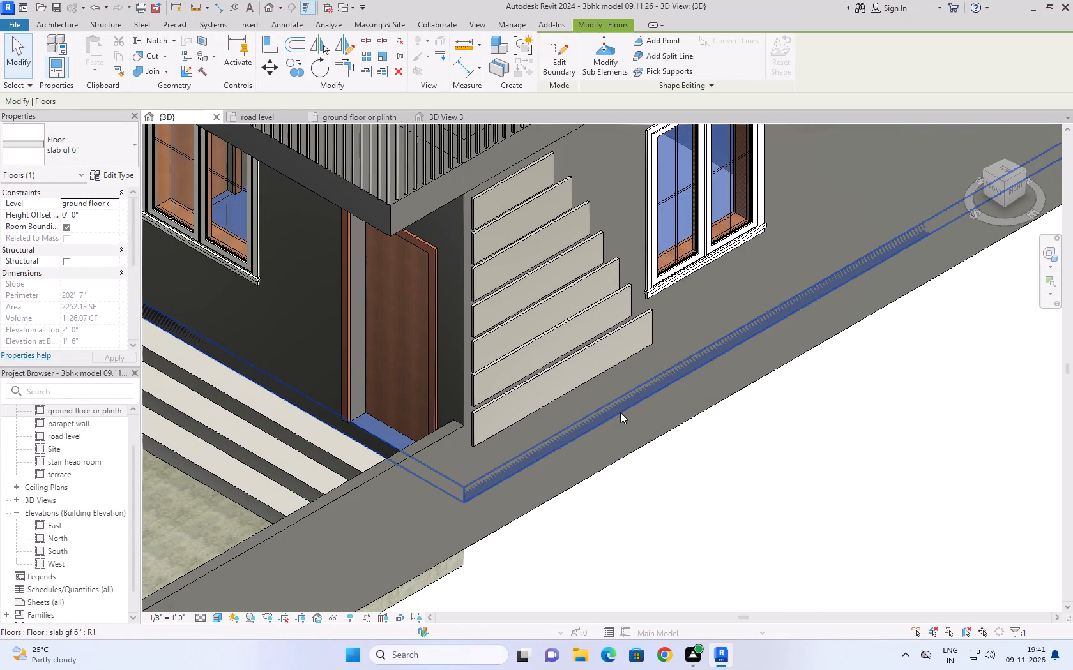
pyautogui.click(747, 490)
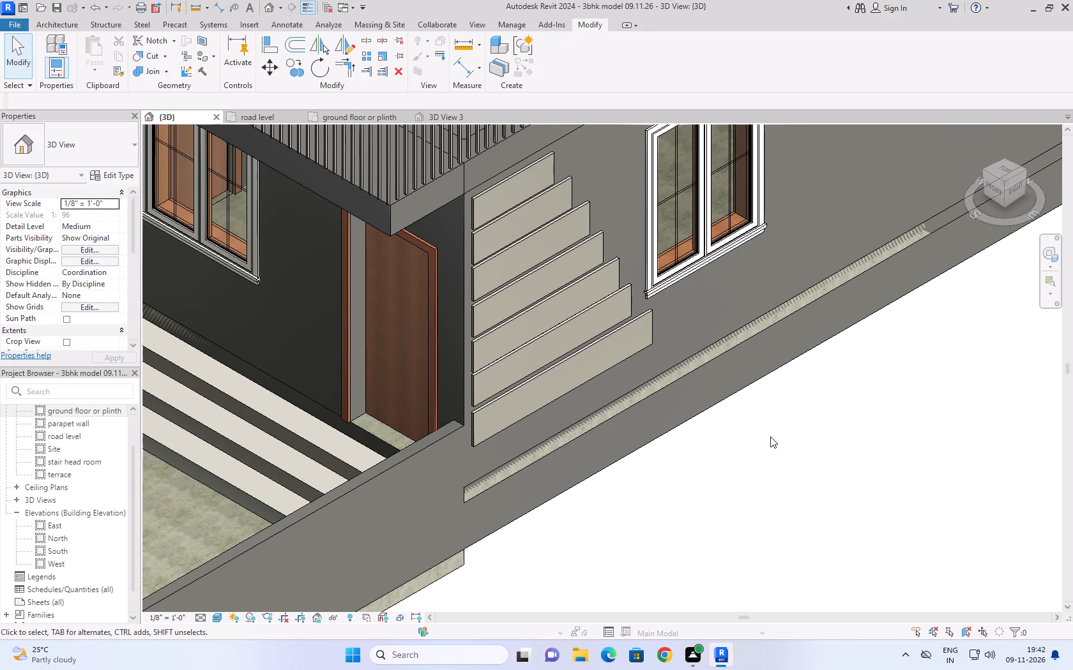
pyautogui.scroll(-5, 772, 437)
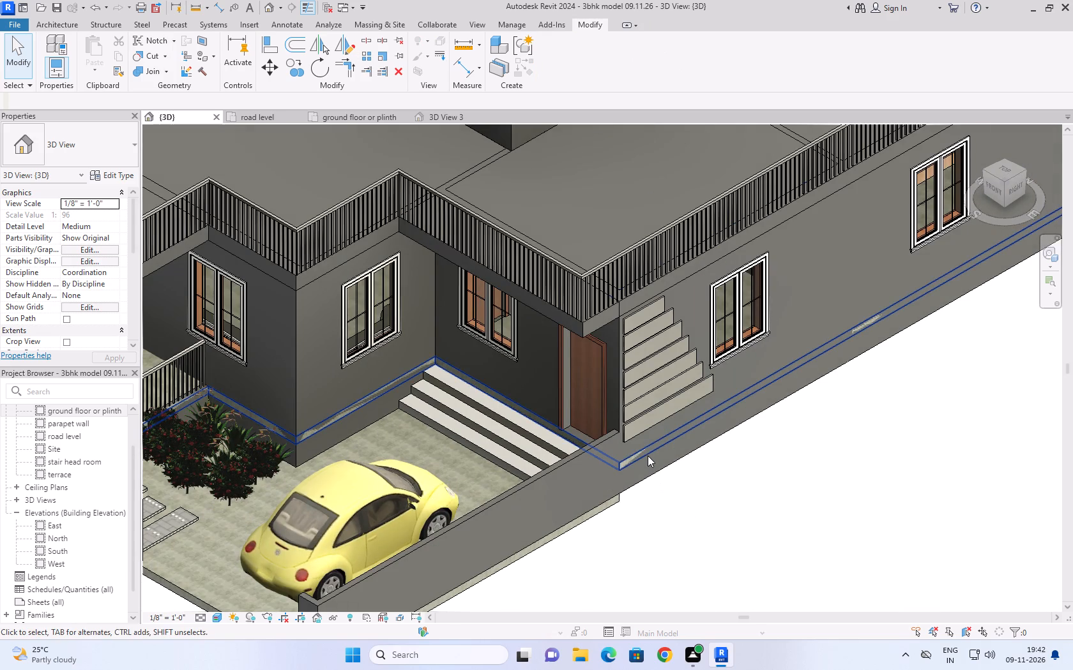
pyautogui.click(648, 450)
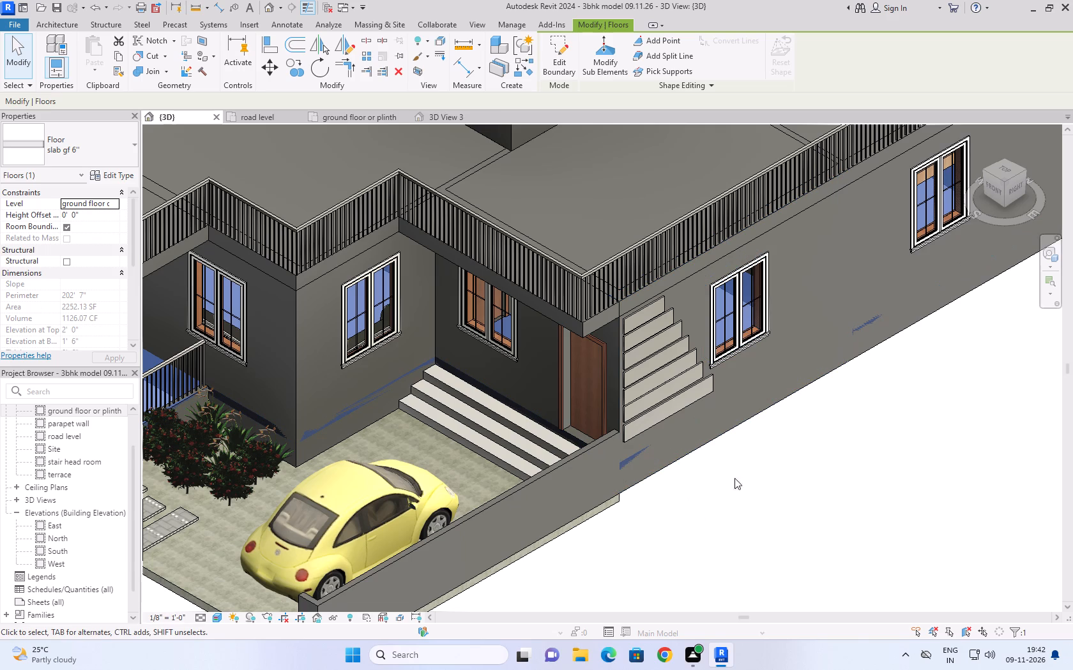
pyautogui.click(1021, 189)
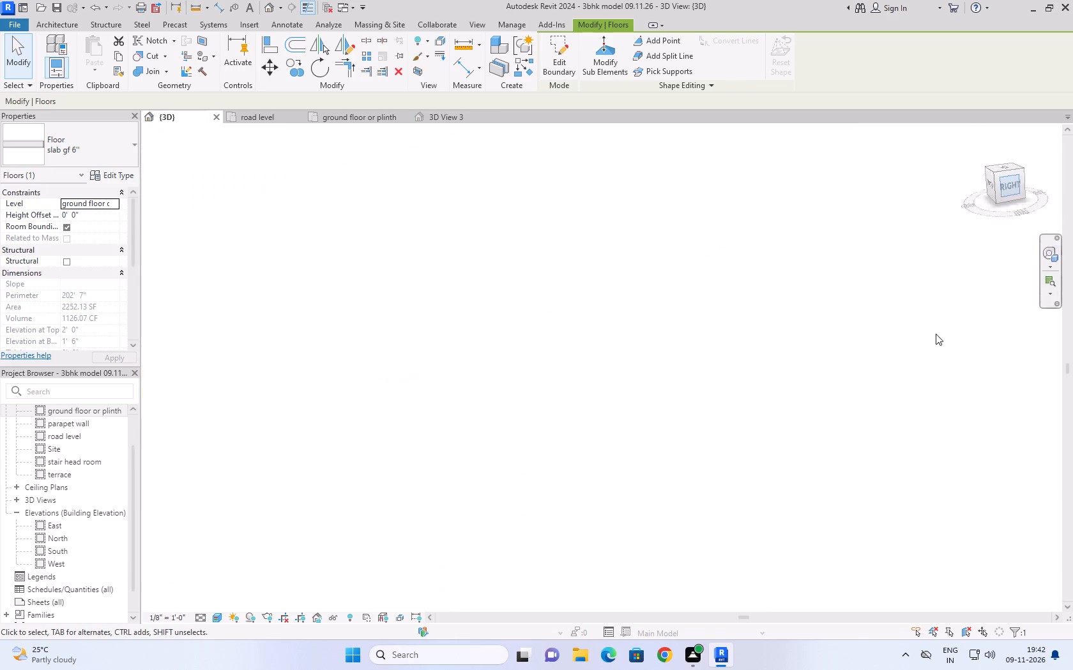
pyautogui.scroll(4, 560, 372)
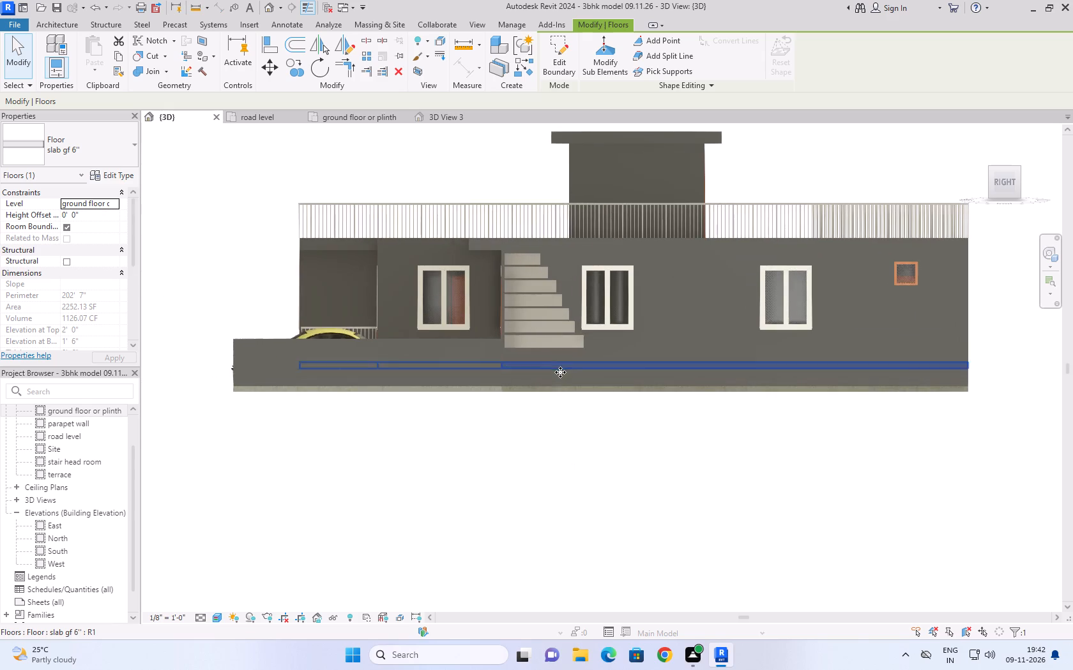
pyautogui.scroll(4, 569, 320)
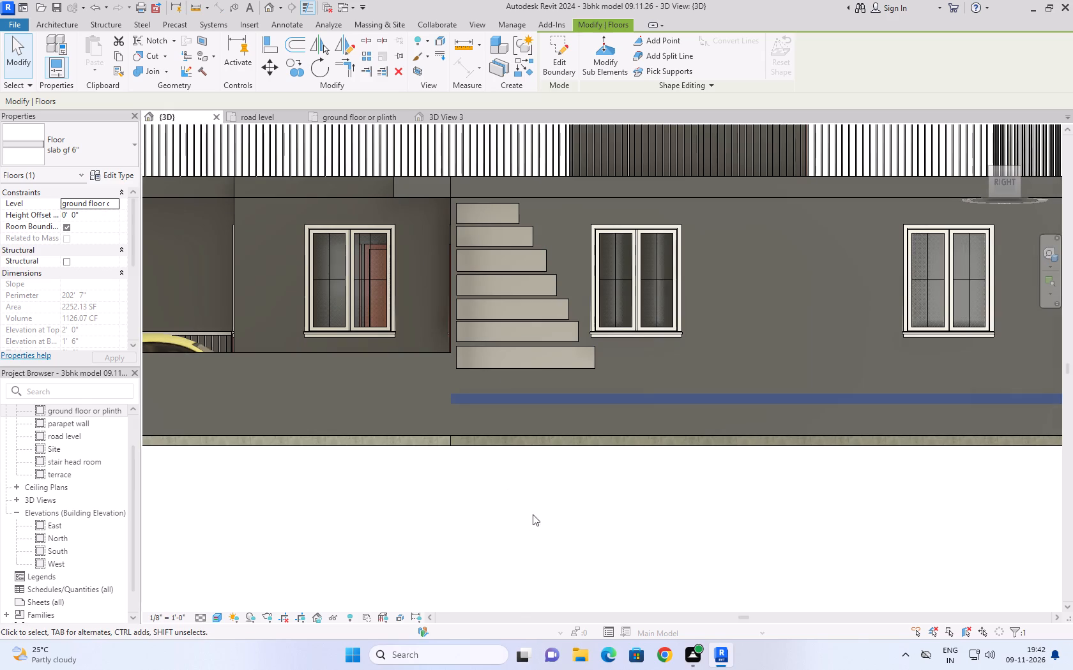
pyautogui.click(533, 514)
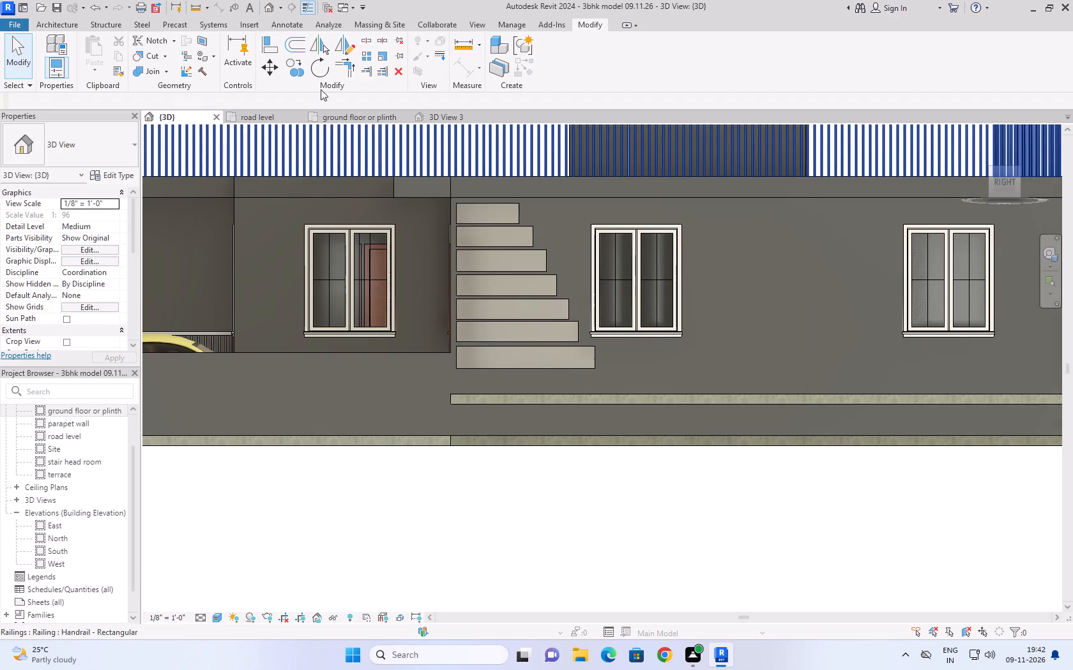
# Start a new in-place model in the Casework category, accepting the default name.
pyautogui.click(65, 22)
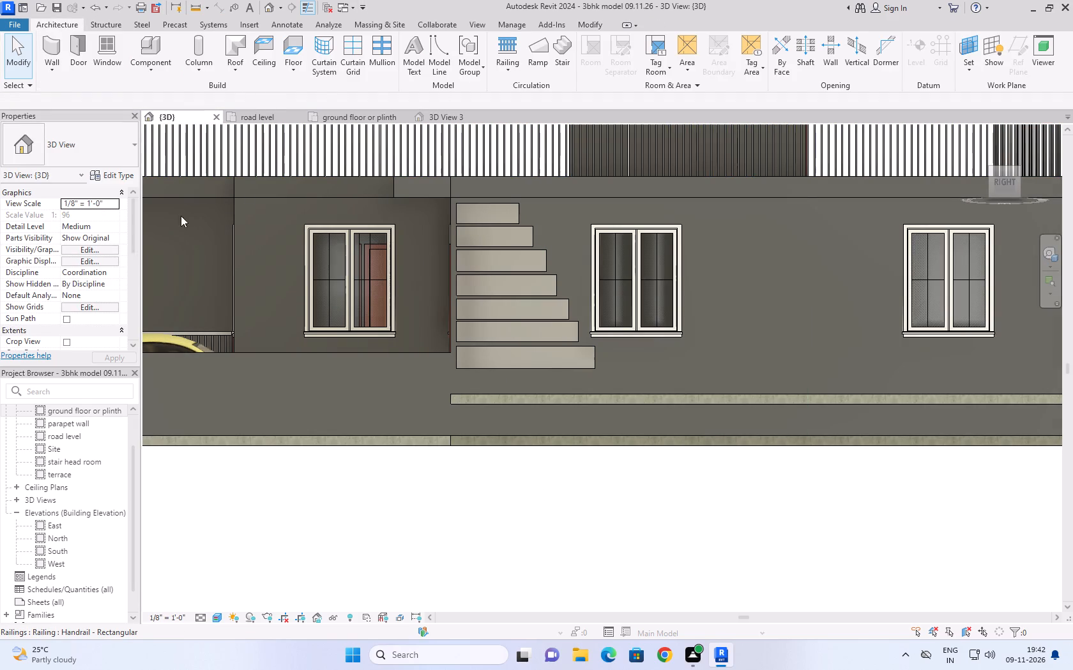
pyautogui.click(139, 78)
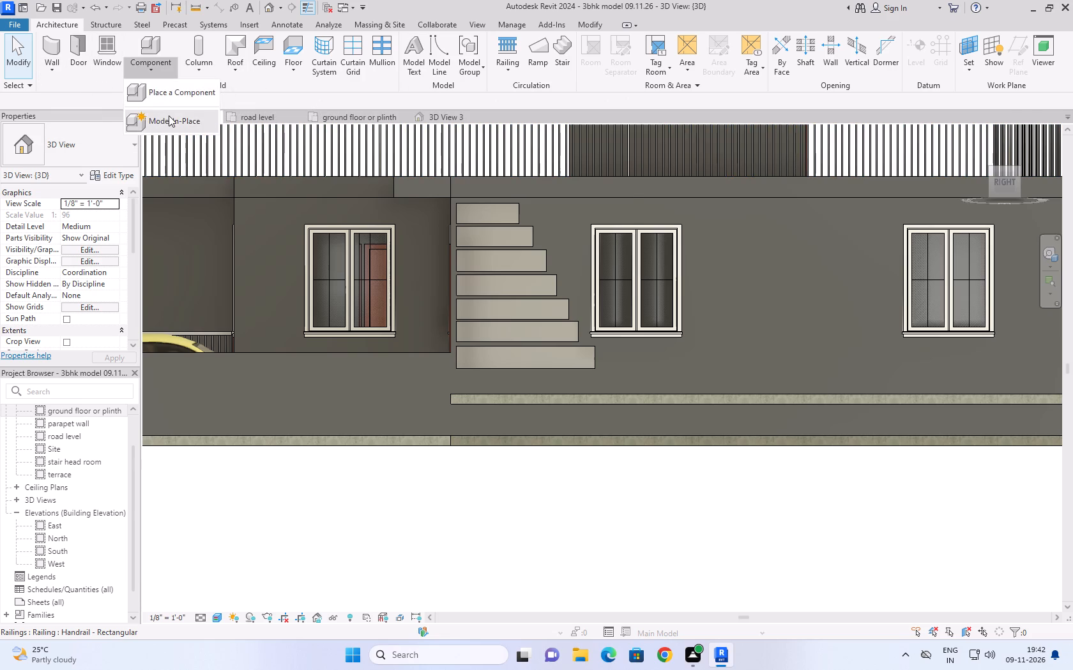
pyautogui.click(169, 115)
pyautogui.click(483, 278)
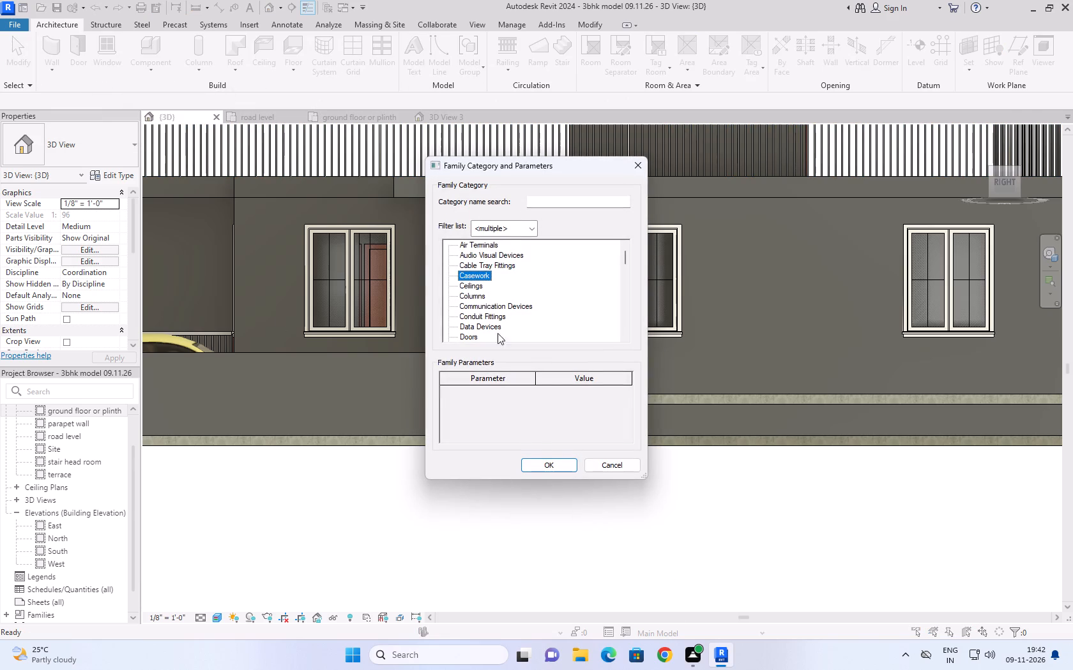
pyautogui.click(541, 458)
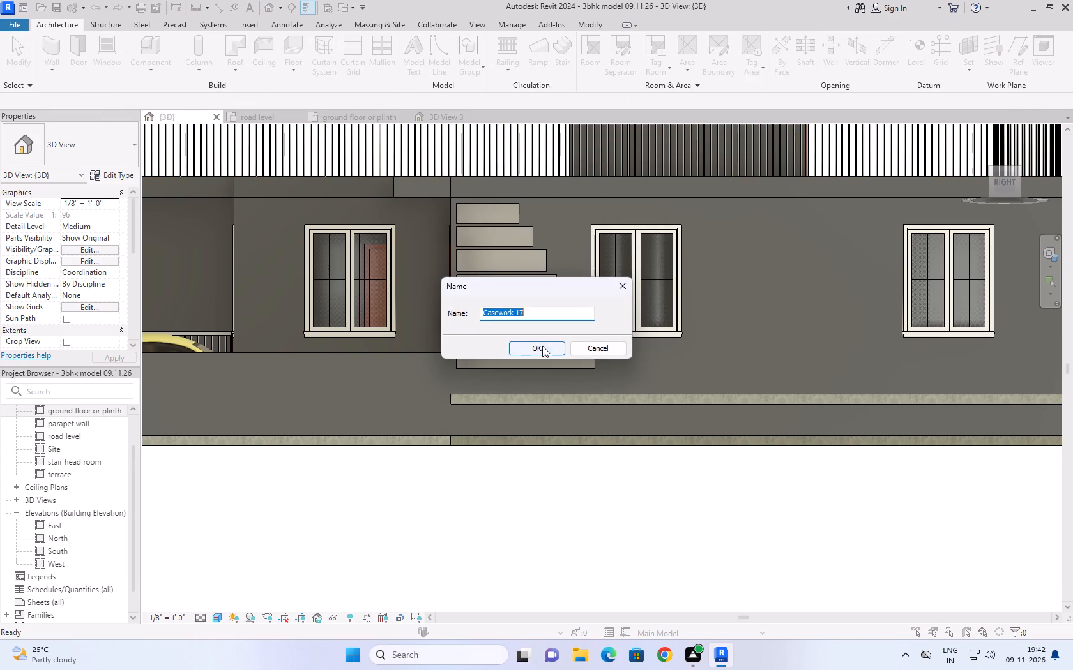
pyautogui.click(542, 346)
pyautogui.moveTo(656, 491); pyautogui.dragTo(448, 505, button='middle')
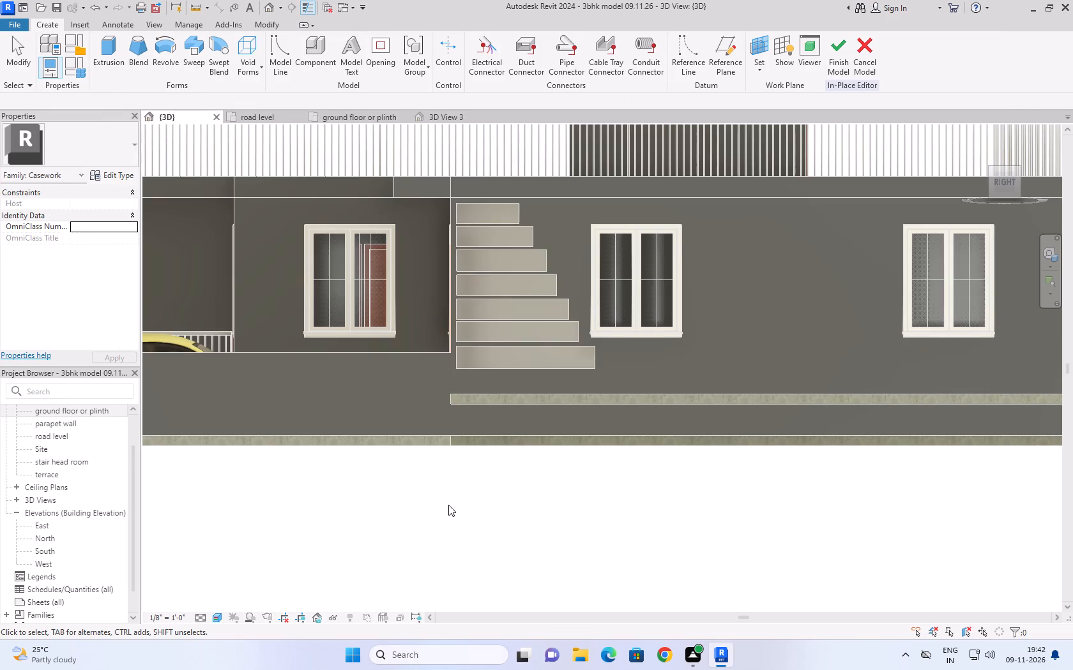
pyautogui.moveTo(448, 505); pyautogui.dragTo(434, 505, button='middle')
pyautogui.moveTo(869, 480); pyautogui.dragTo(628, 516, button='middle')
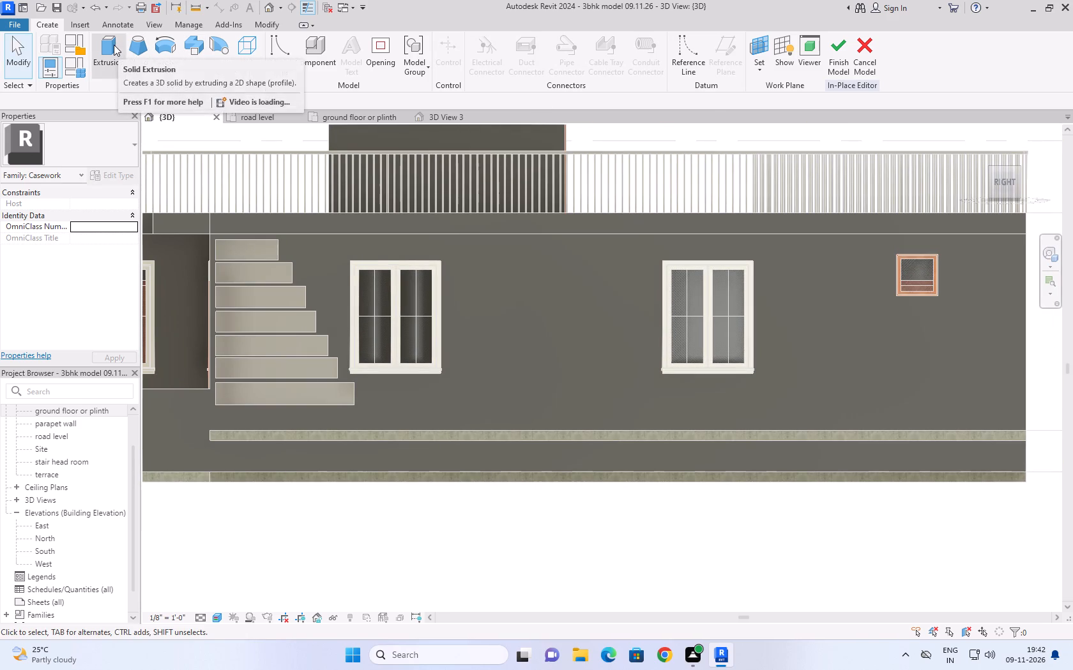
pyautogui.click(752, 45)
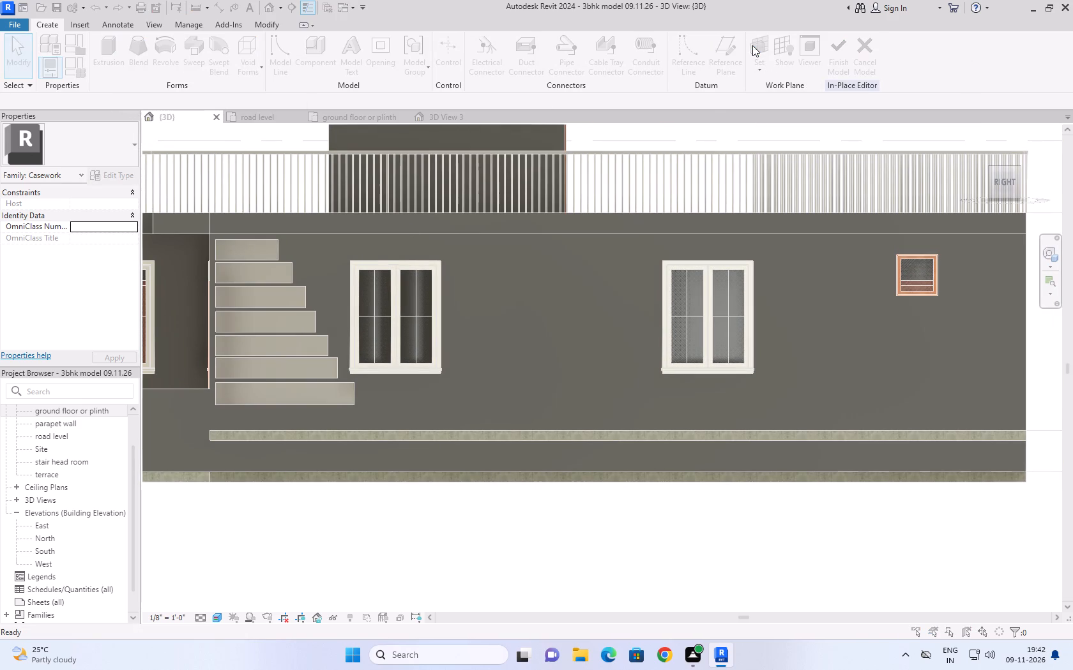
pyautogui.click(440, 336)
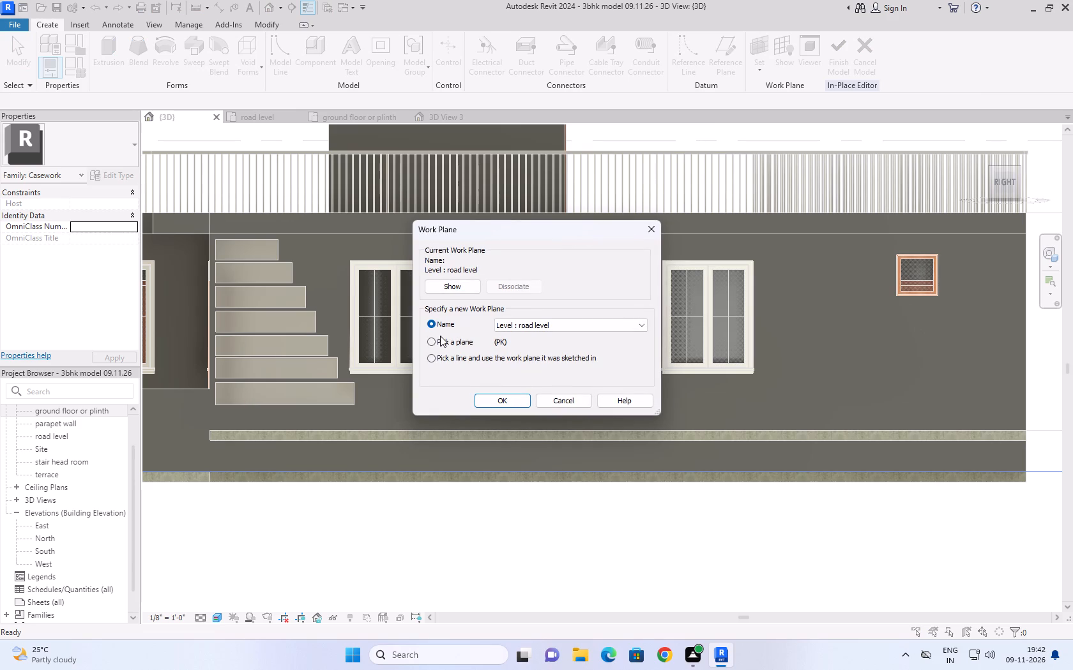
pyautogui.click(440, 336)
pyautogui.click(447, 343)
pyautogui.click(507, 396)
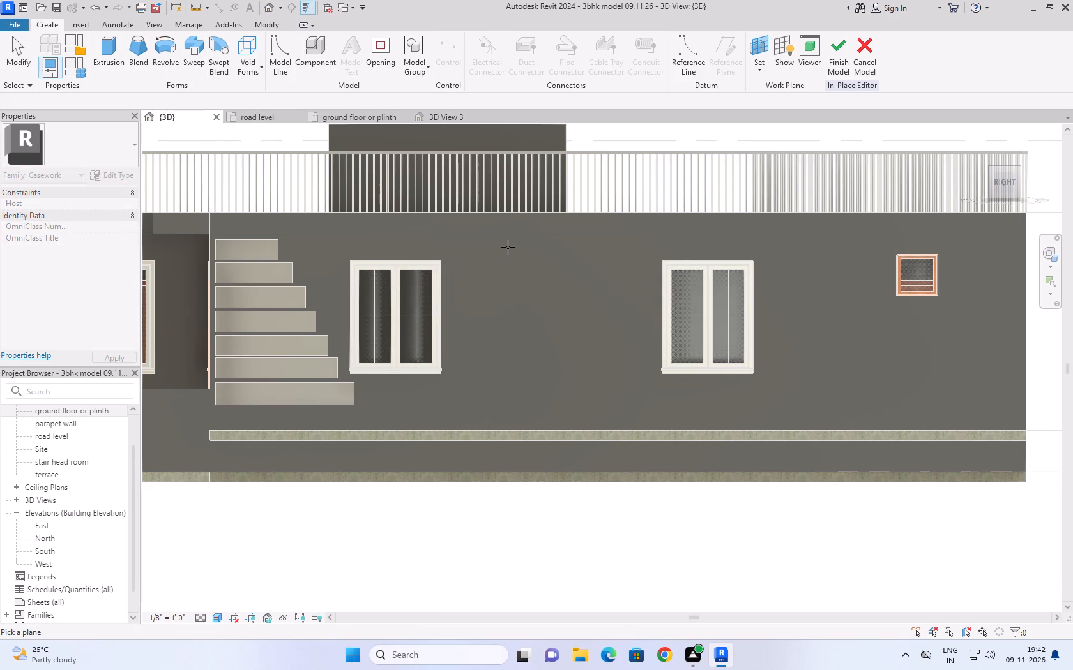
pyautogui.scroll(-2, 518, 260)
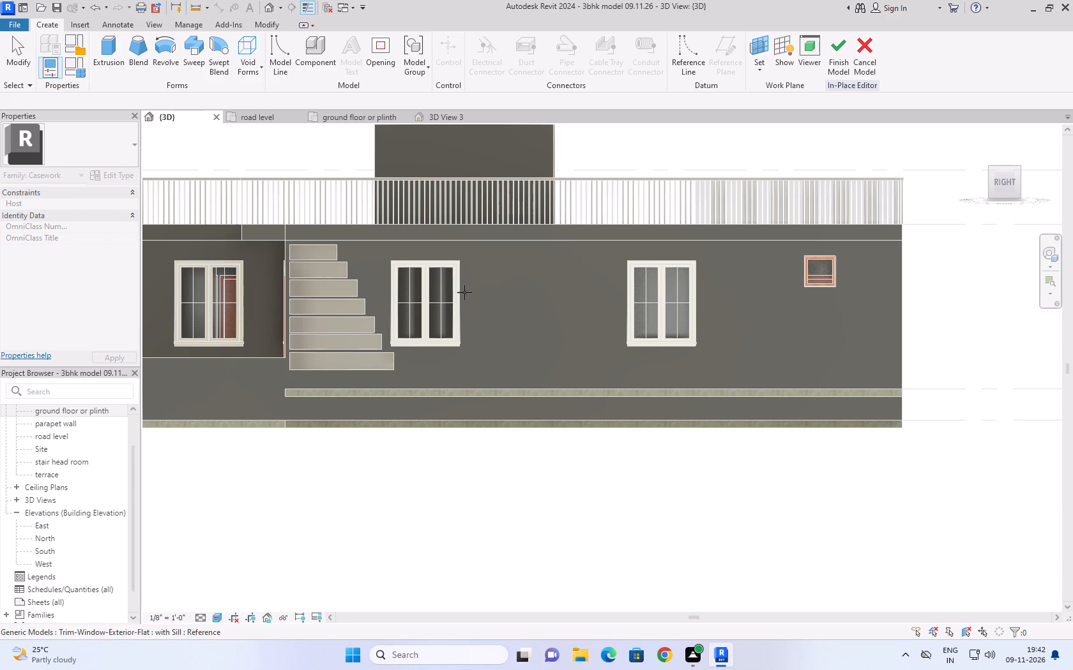
# Start a solid extrusion and set its work plane by picking the face of the stepped wall panels.
pyautogui.click(113, 40)
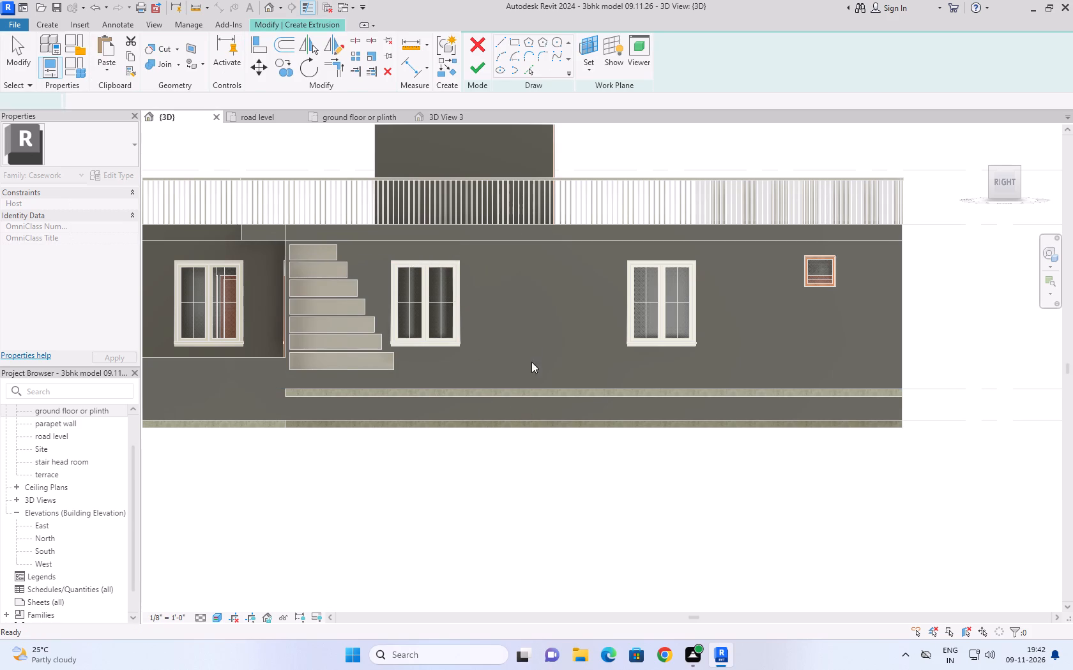
pyautogui.click(513, 42)
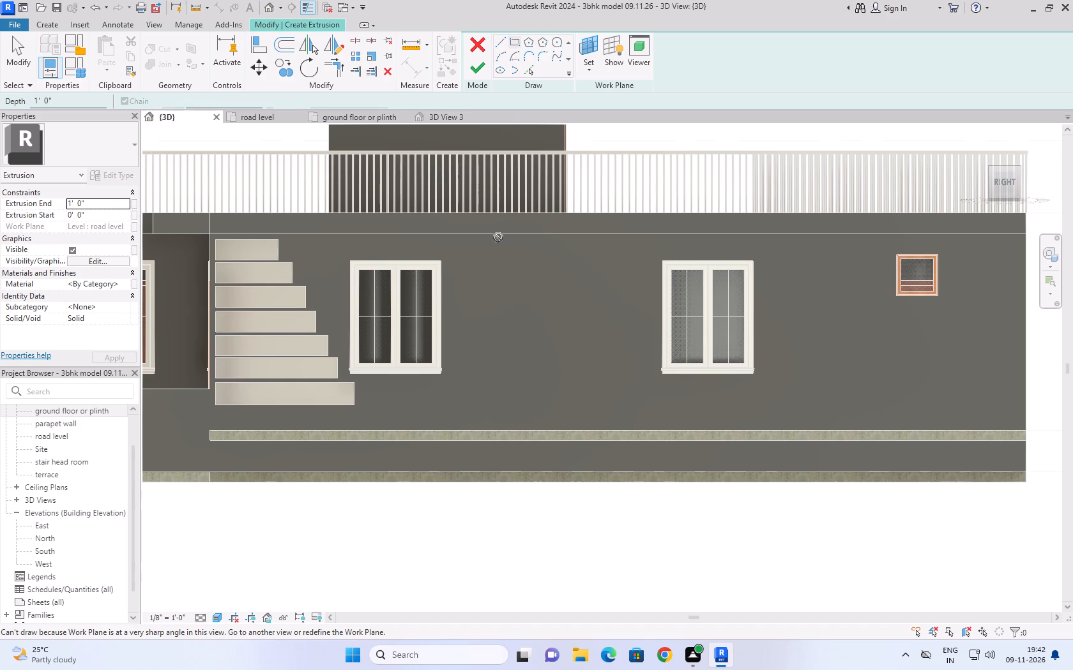
pyautogui.click(588, 46)
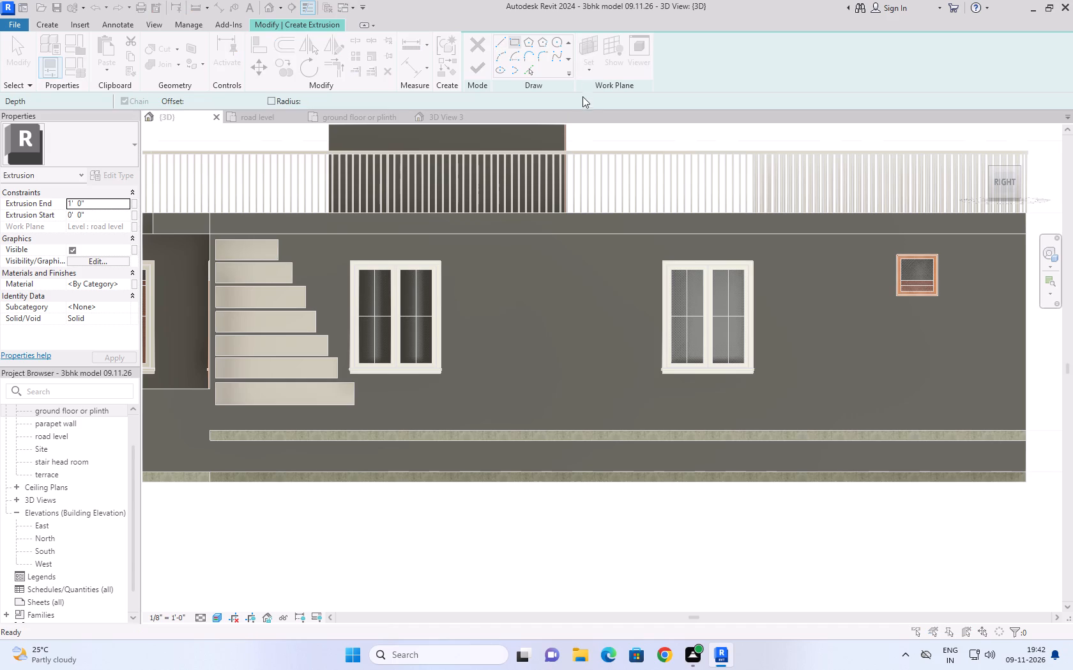
pyautogui.click(441, 347)
pyautogui.click(442, 342)
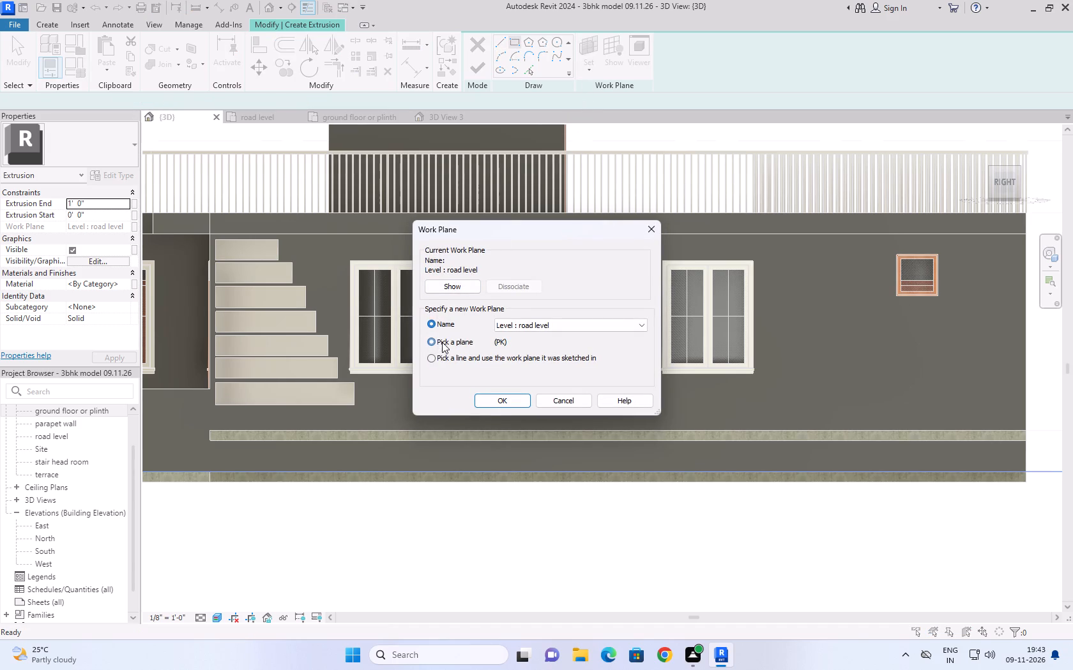
pyautogui.click(491, 402)
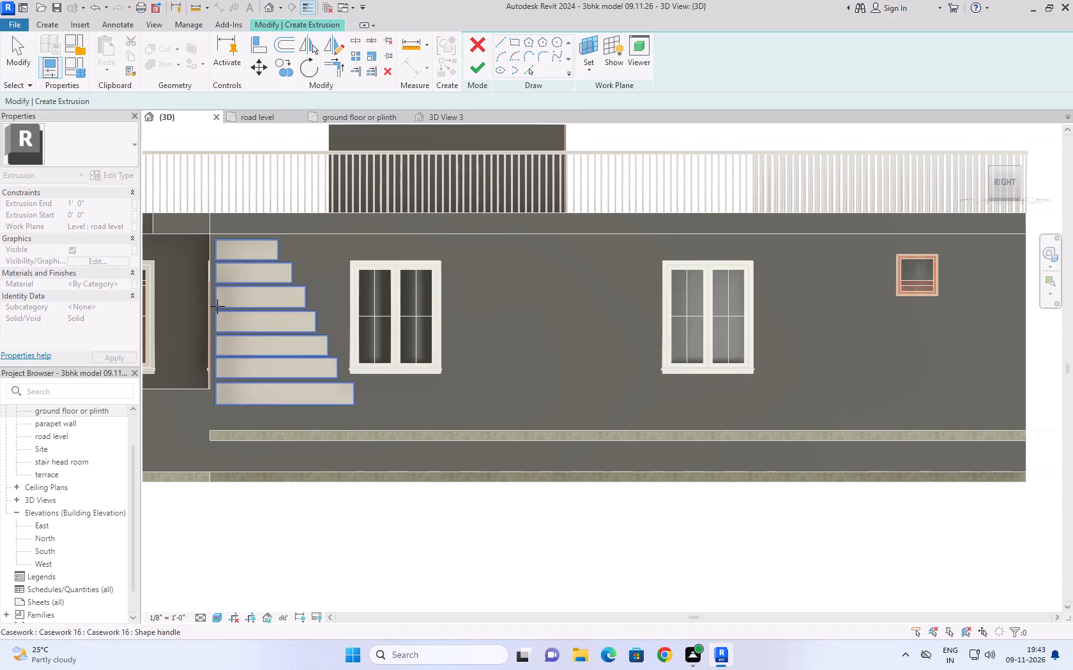
pyautogui.click(217, 301)
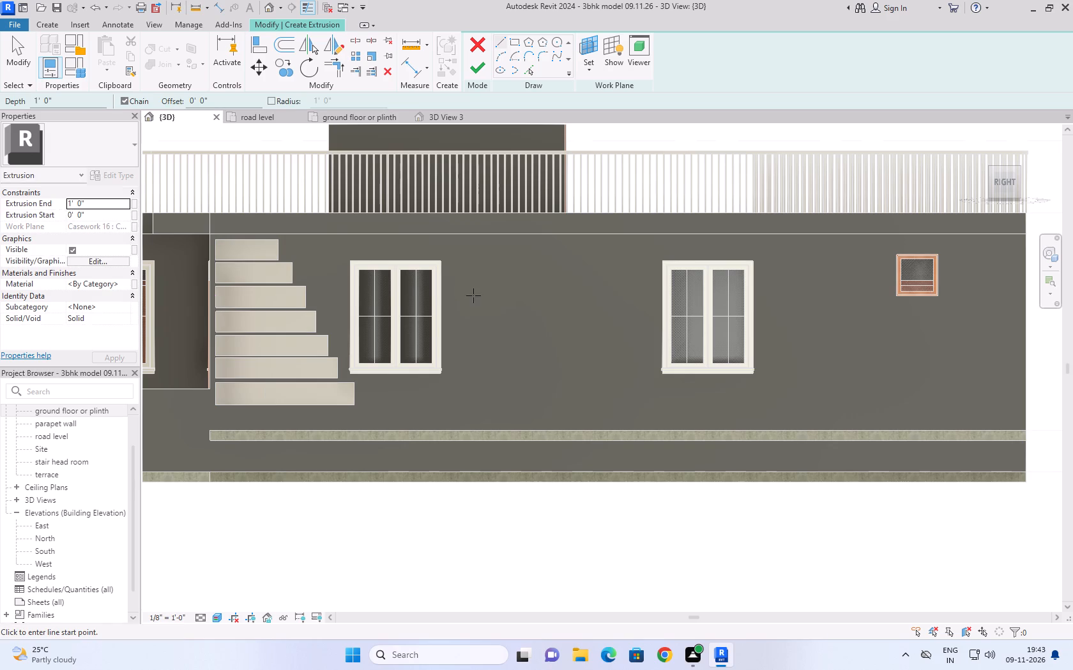
# Sketch a horizontal rectangle about 9'-8" long and 9" high on the side wall, just above window-head level between the two large windows.
pyautogui.scroll(1, 466, 273)
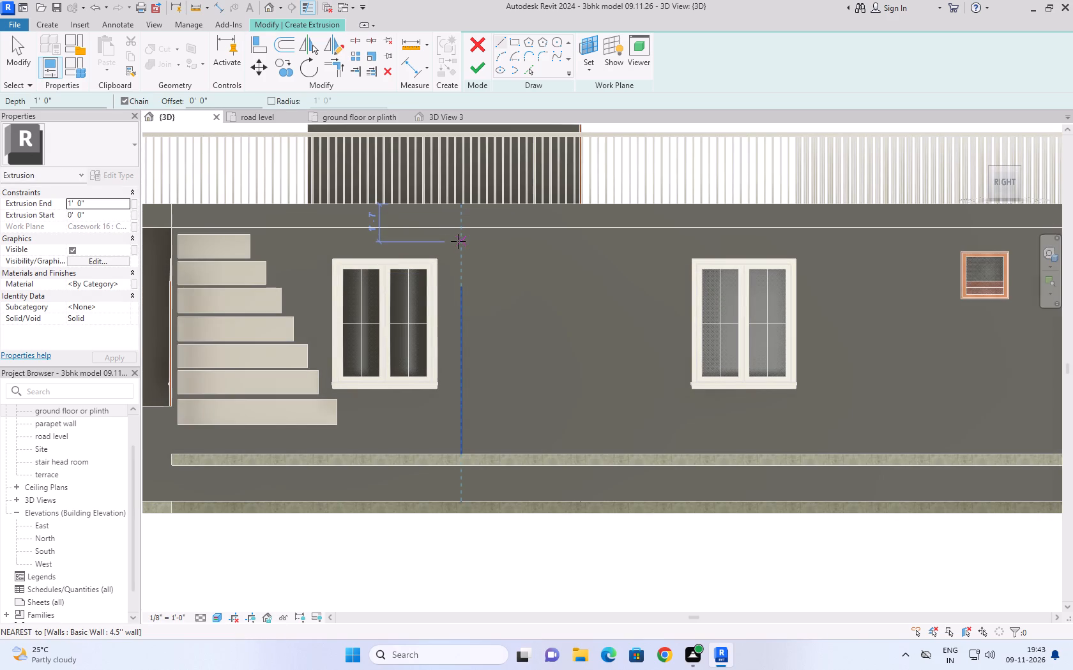
pyautogui.click(458, 237)
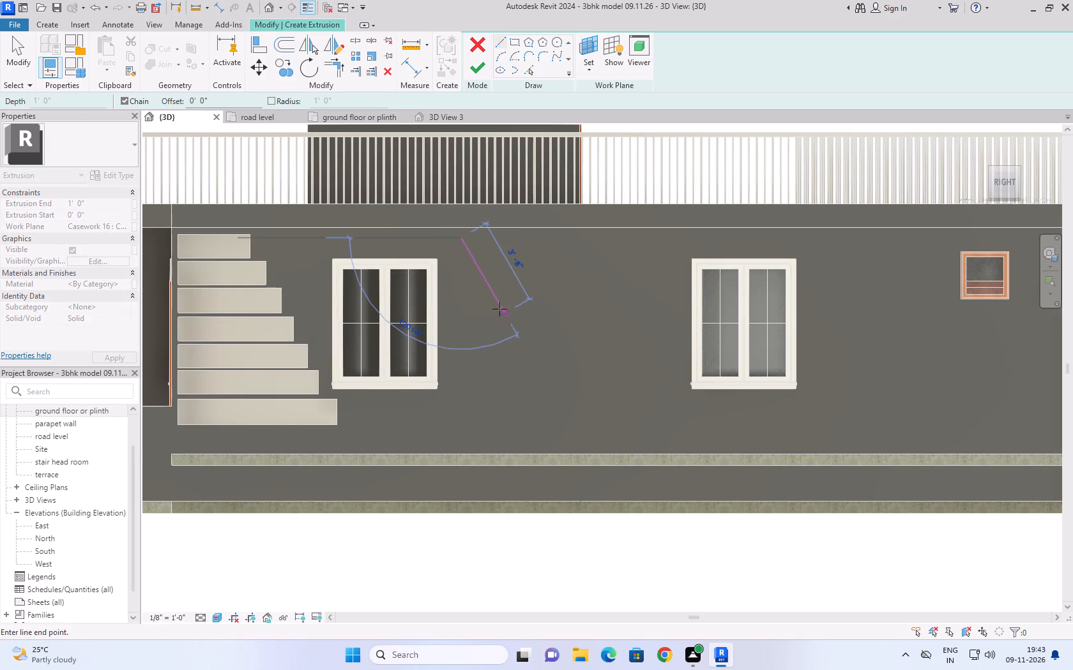
pyautogui.click(512, 43)
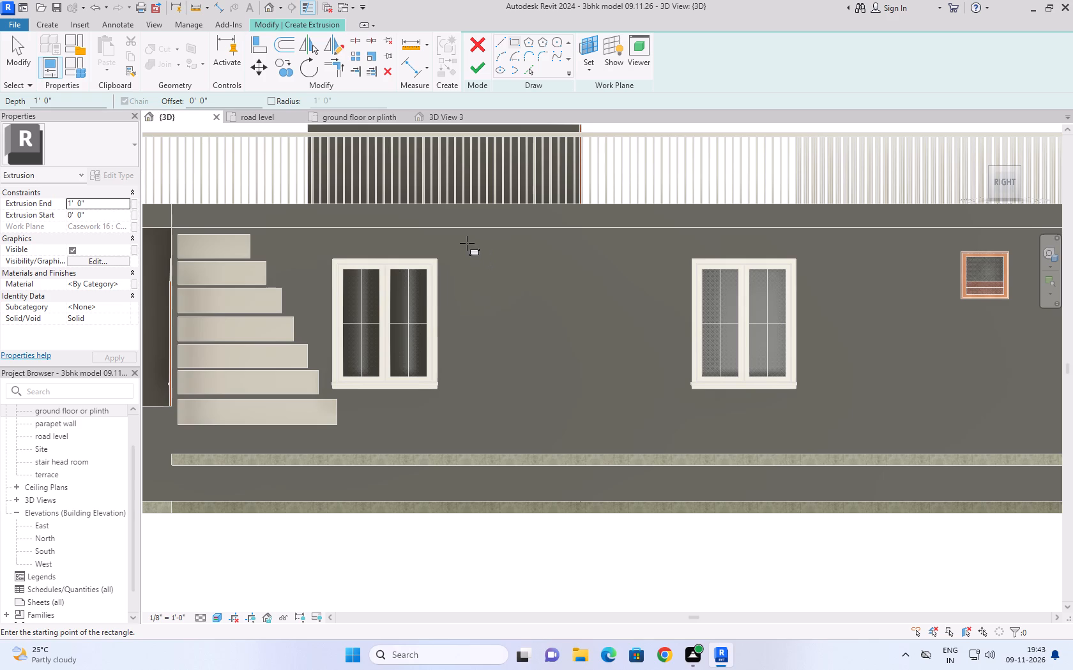
pyautogui.click(466, 235)
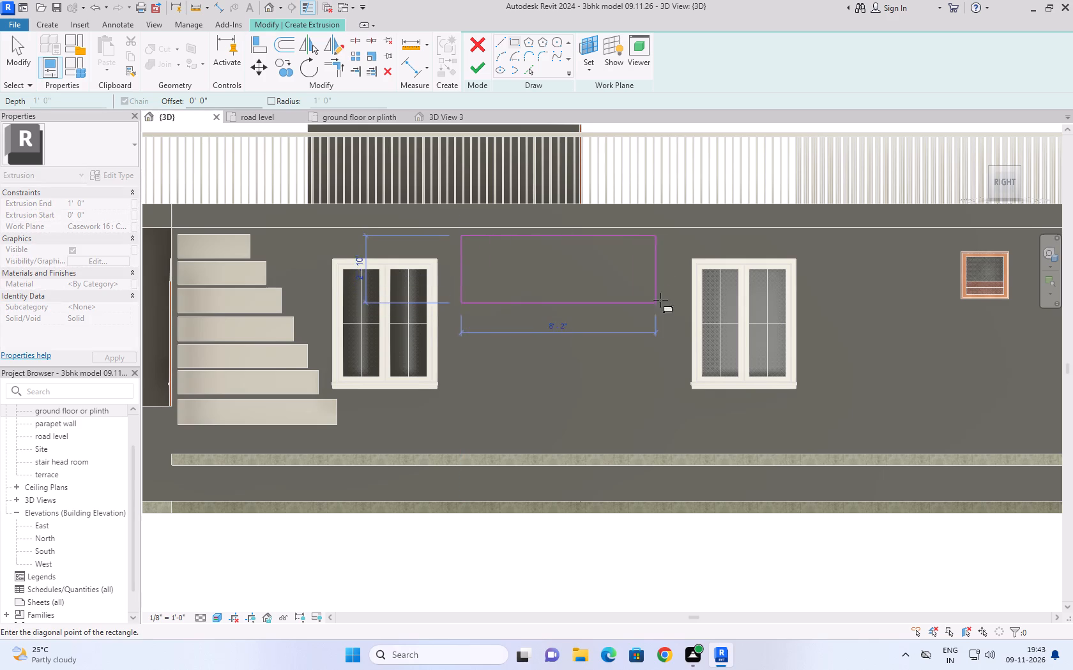
pyautogui.click(692, 253)
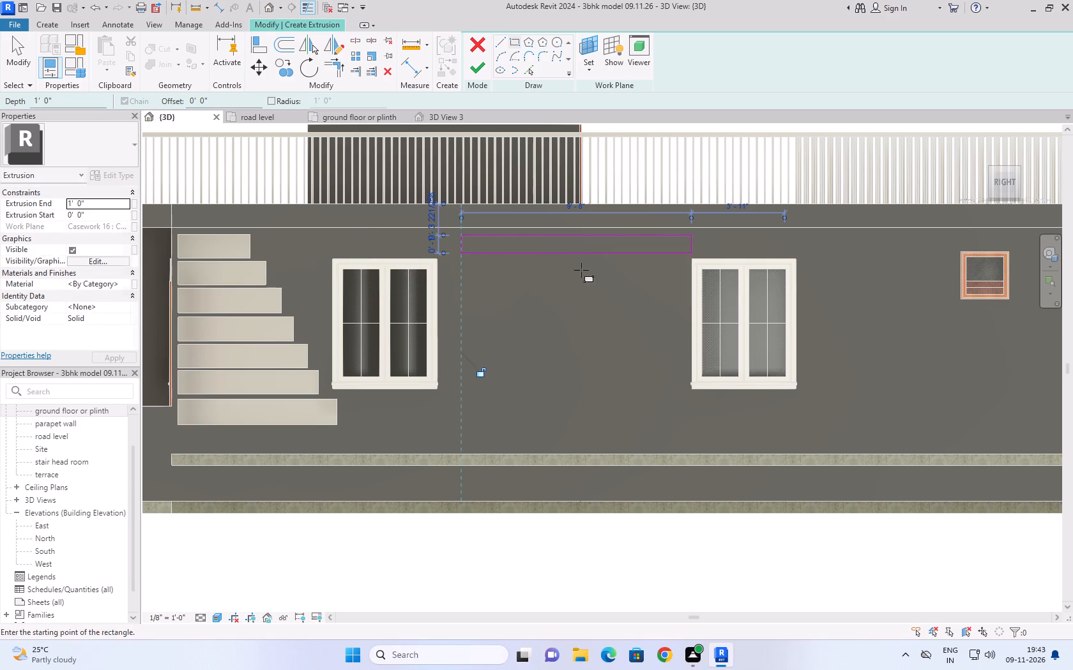
# Sketch a second rectangle about 9'-8" long and 5" high just below the first, aligned with both of its ends.
pyautogui.scroll(5, 498, 272)
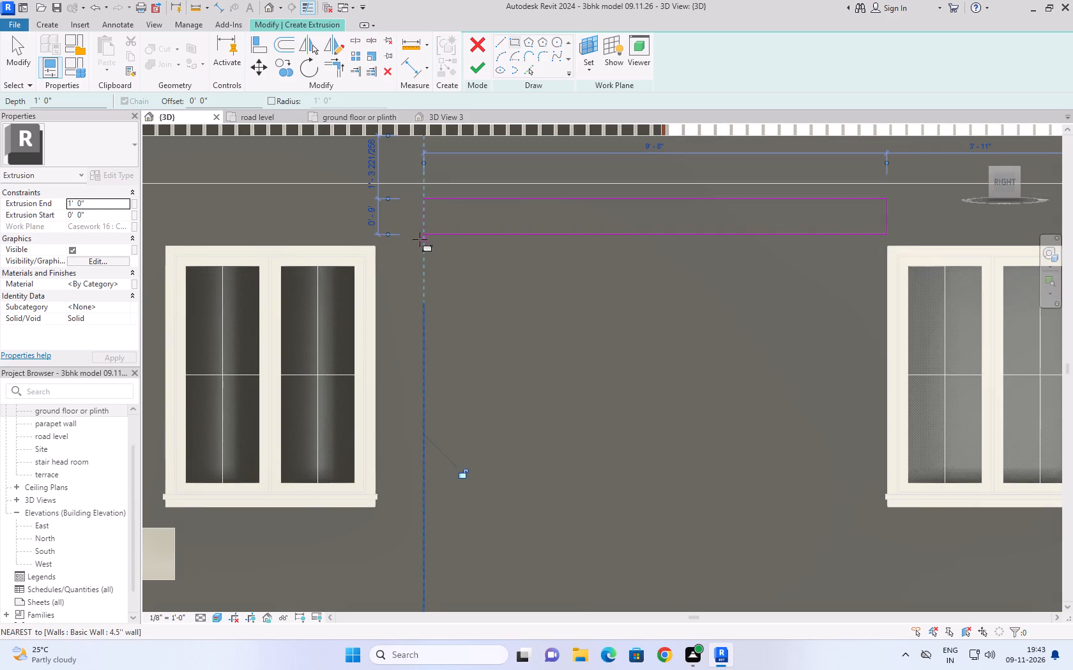
pyautogui.scroll(10, 420, 239)
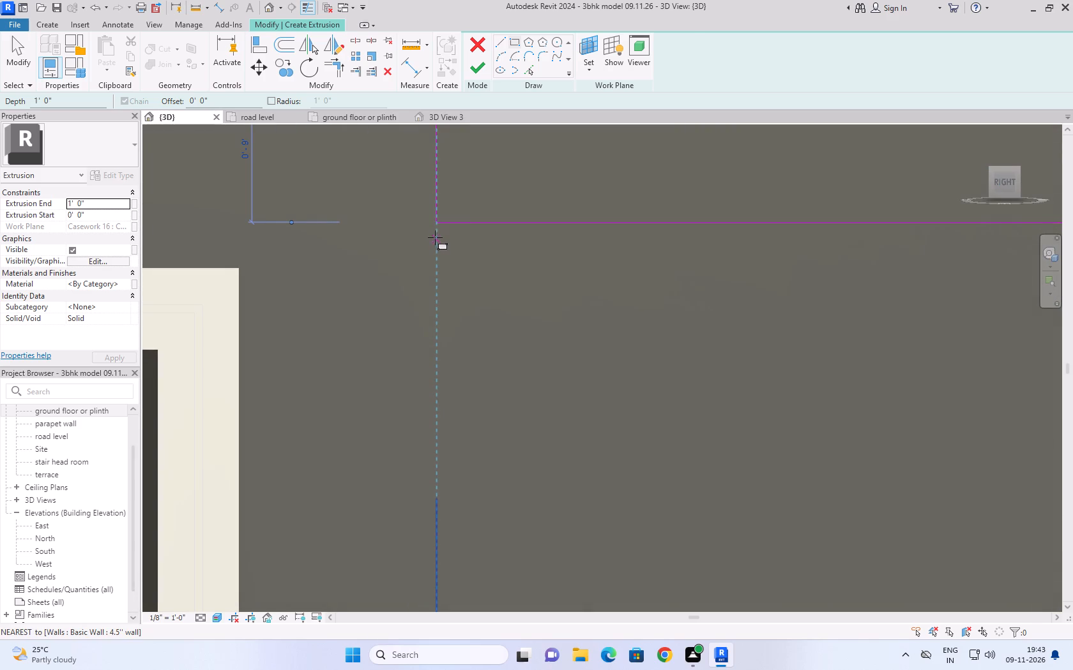
pyautogui.click(437, 231)
pyautogui.scroll(-11, 480, 290)
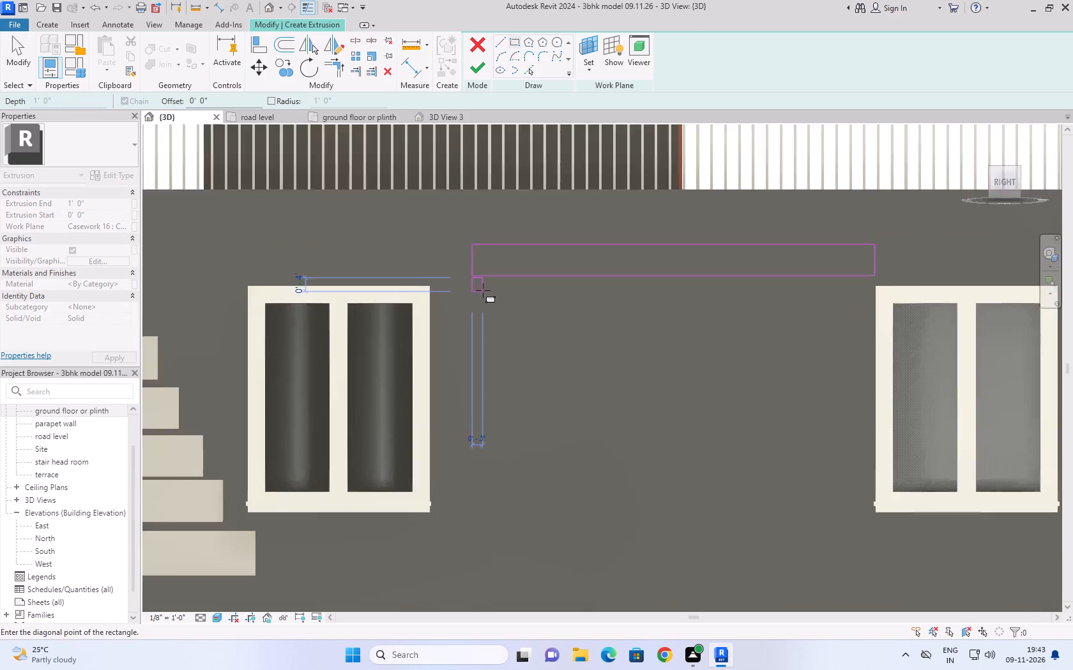
pyautogui.scroll(-6, 483, 290)
pyautogui.scroll(11, 656, 301)
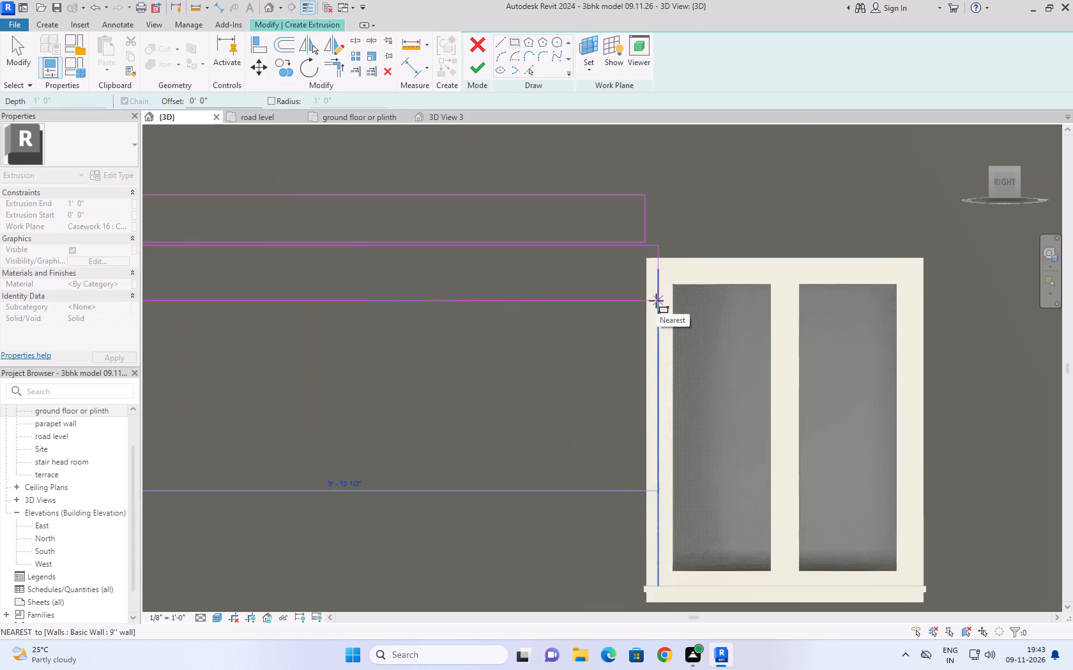
pyautogui.scroll(3, 656, 301)
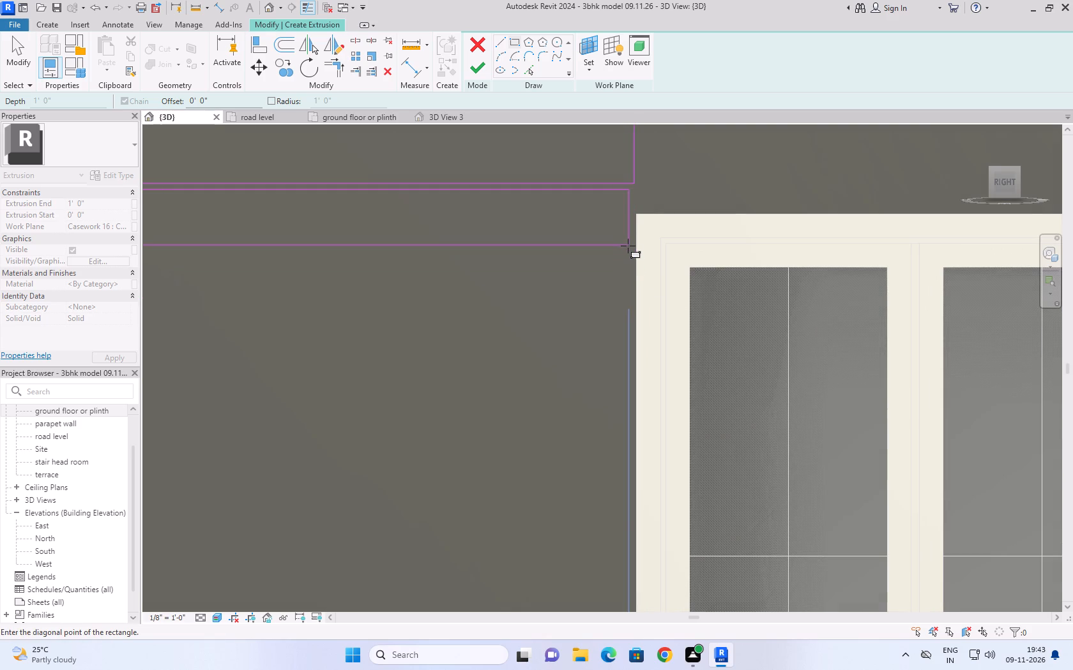
pyautogui.click(630, 243)
# Sketch a third rectangle about 2.5" high just below the second, matching its 9'-8" length and leaving a thin gap.
pyautogui.scroll(-3, 630, 243)
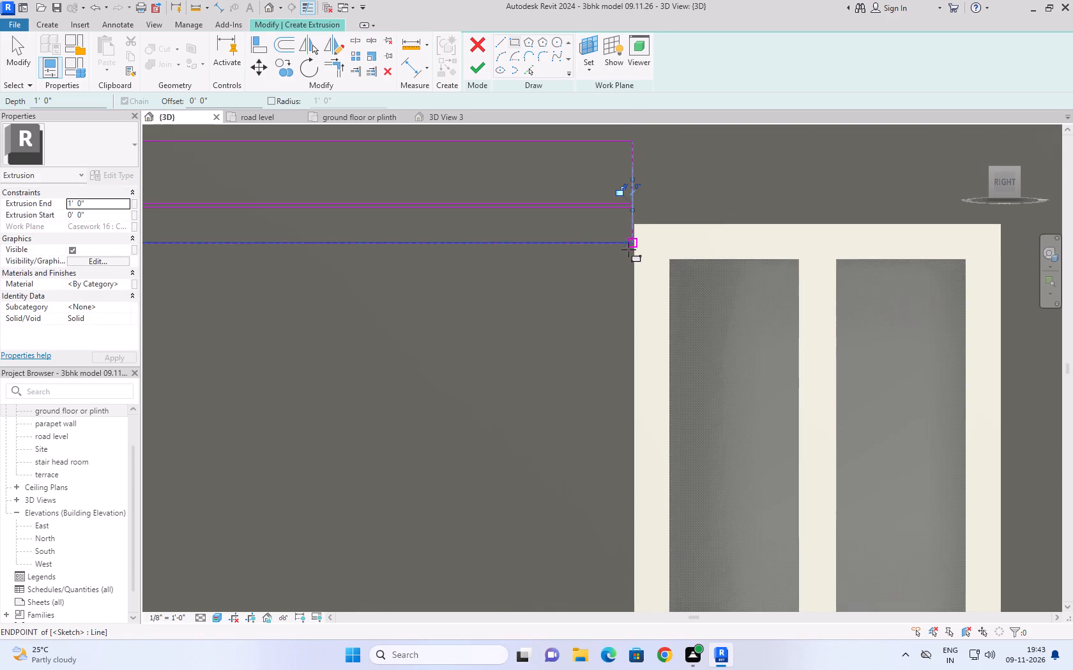
pyautogui.scroll(-4, 486, 269)
pyautogui.scroll(-4, 558, 304)
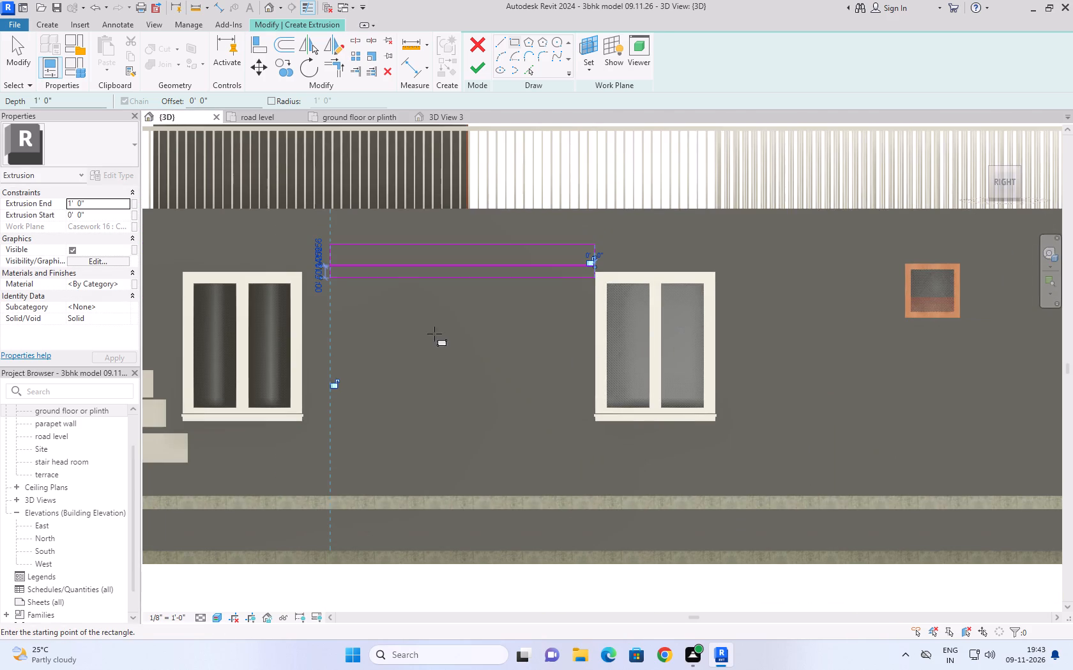
pyautogui.scroll(9, 330, 293)
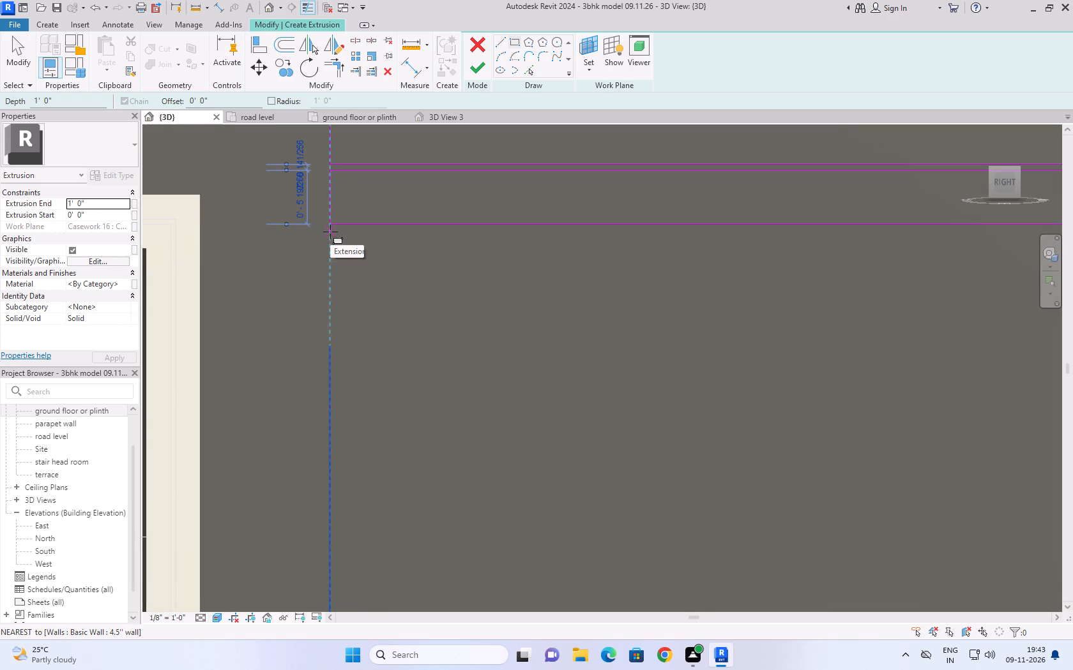
pyautogui.scroll(5, 330, 232)
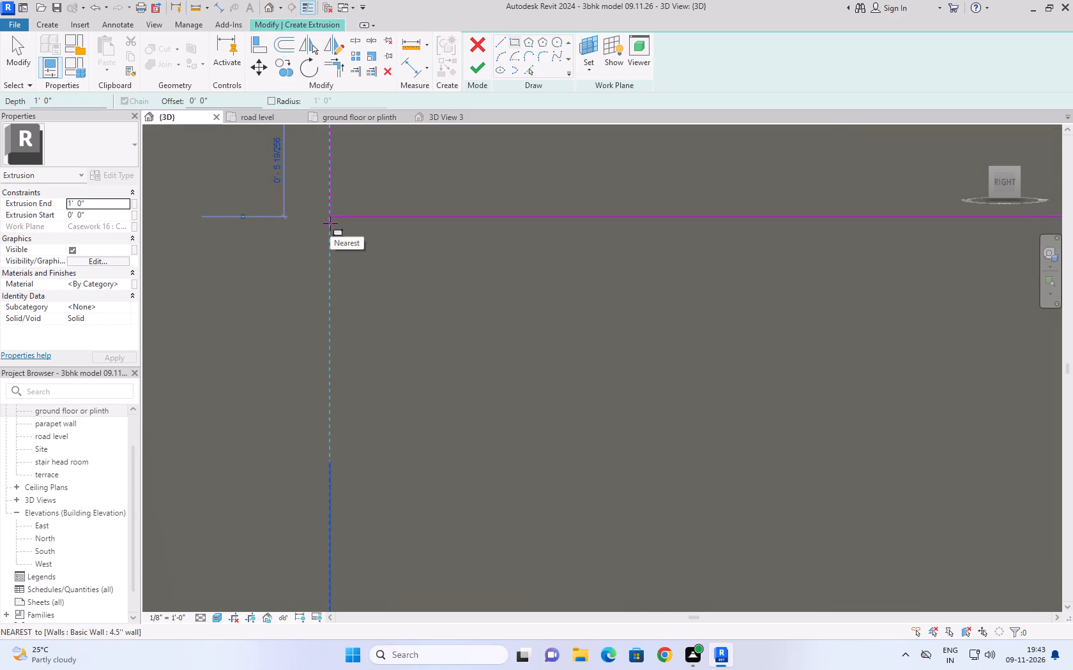
pyautogui.click(330, 223)
pyautogui.scroll(-9, 387, 290)
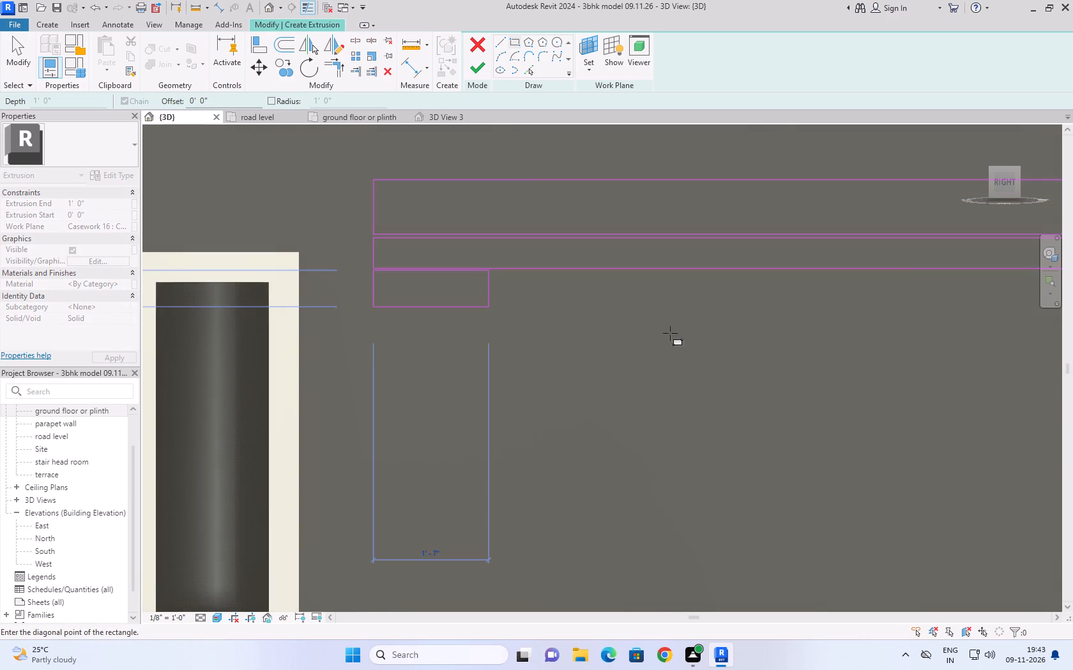
pyautogui.moveTo(825, 321); pyautogui.dragTo(529, 359, button='middle')
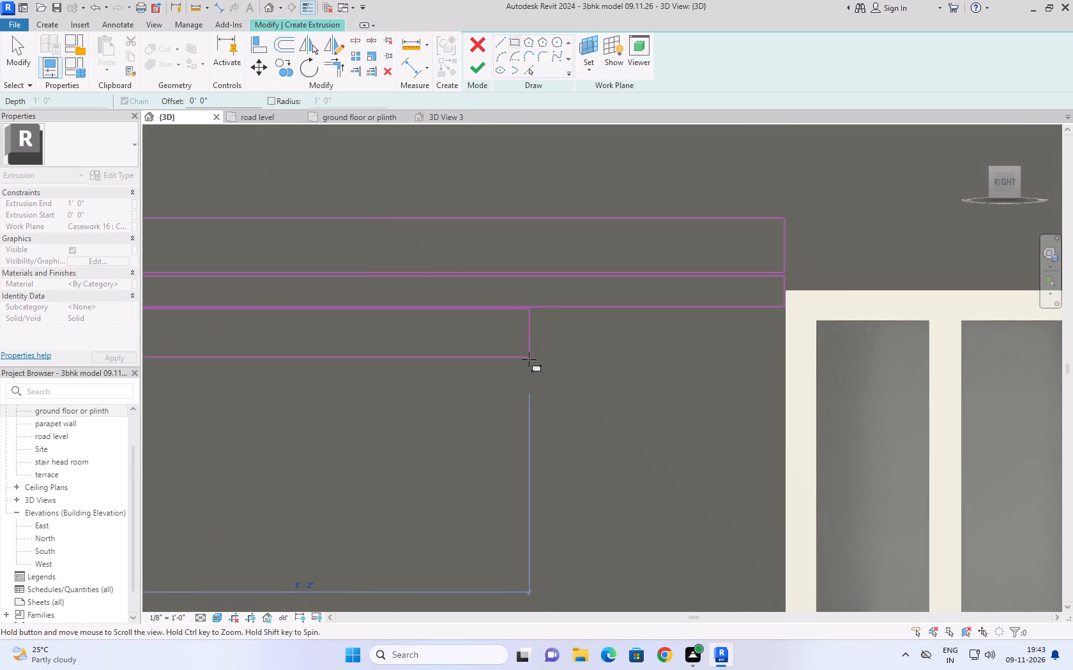
pyautogui.scroll(8, 773, 334)
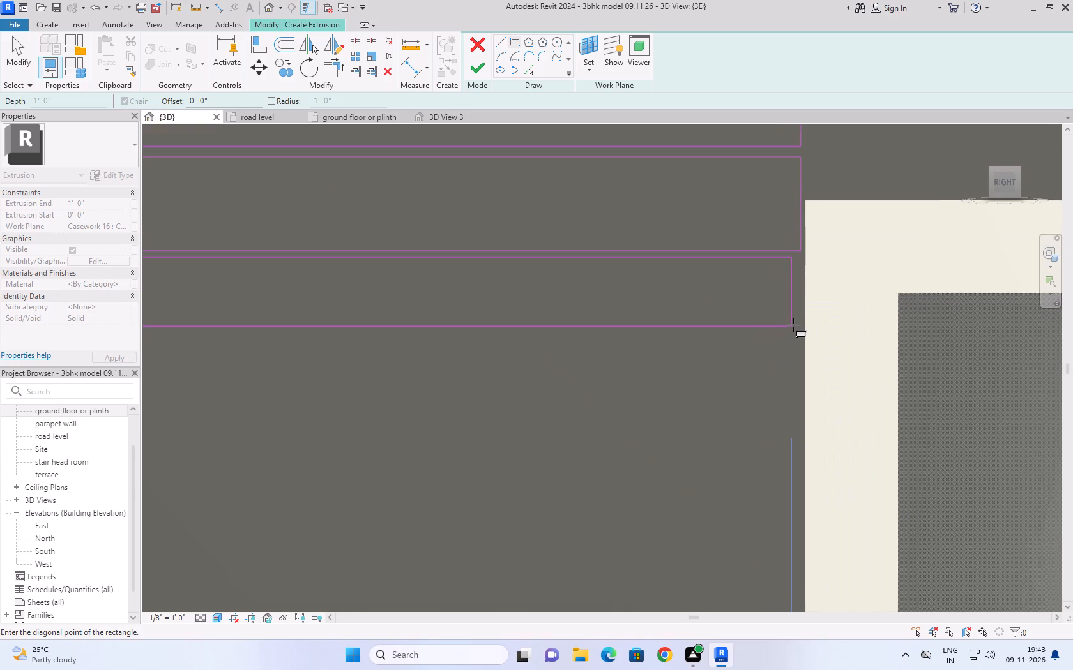
pyautogui.scroll(4, 799, 316)
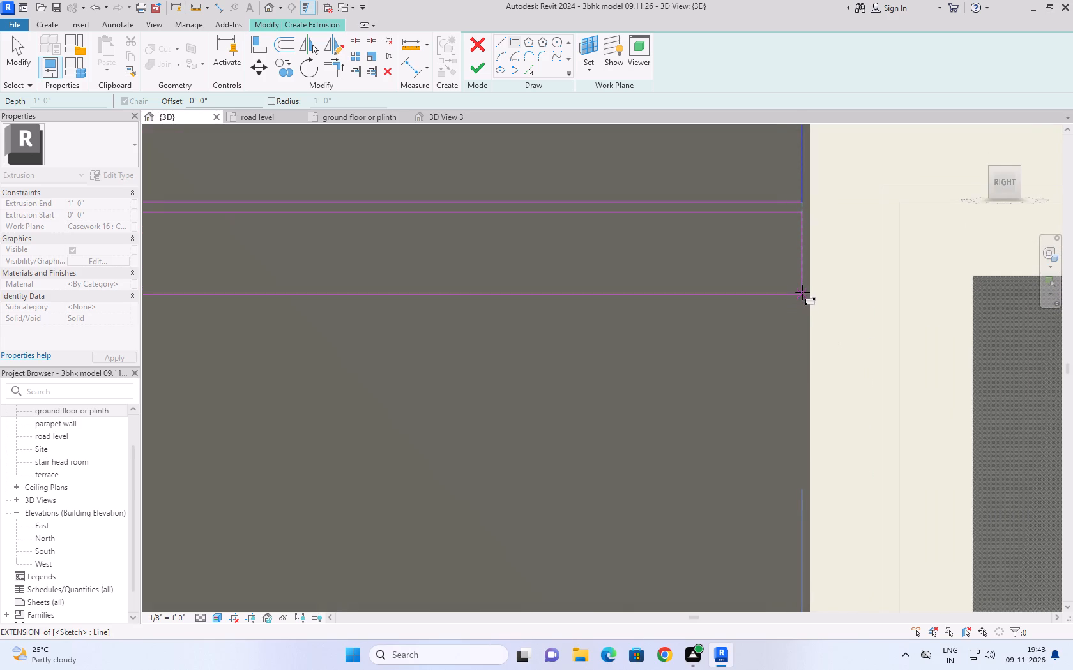
pyautogui.click(802, 287)
# Sketch a fourth rectangle about 2.5" high just below the third, with its ends aligned to the rectangles above.
pyautogui.scroll(-3, 802, 287)
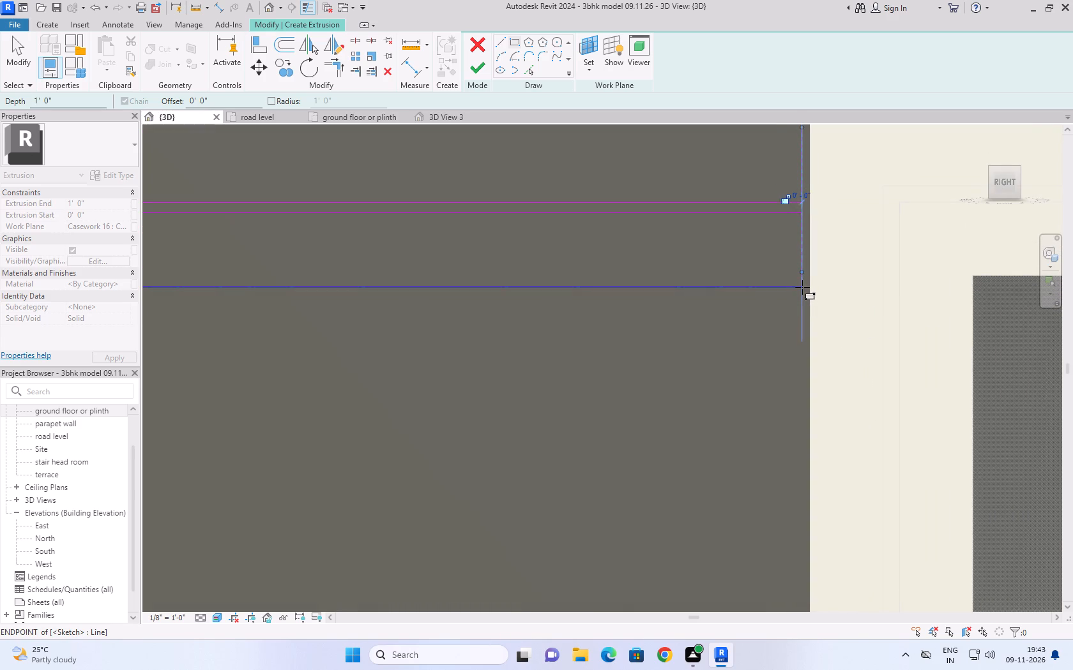
pyautogui.scroll(-12, 802, 287)
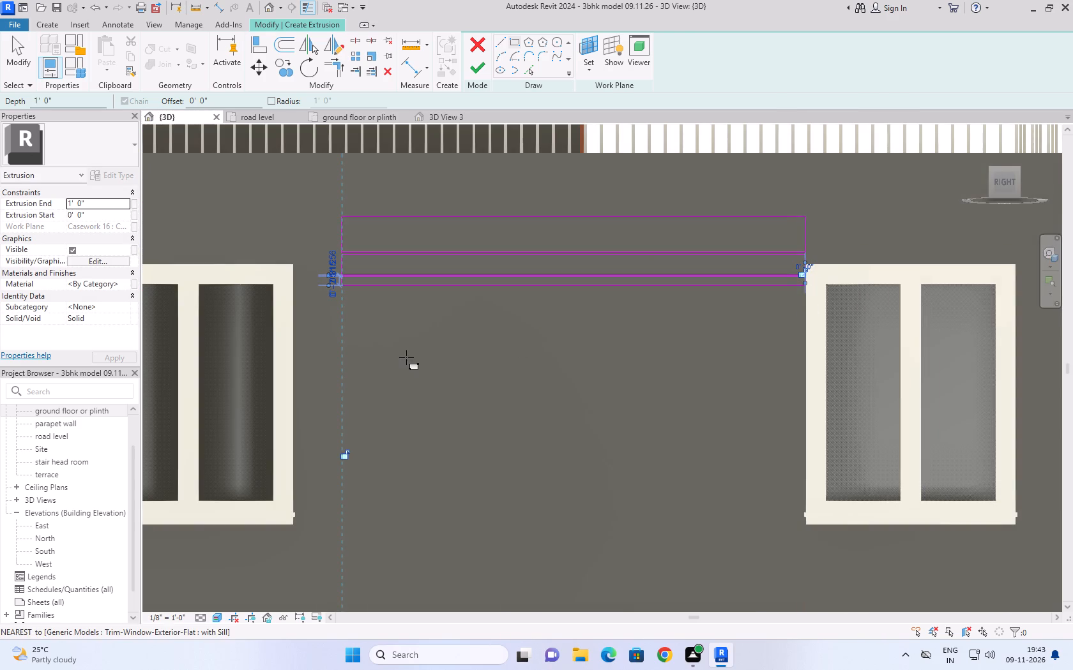
pyautogui.scroll(8, 340, 308)
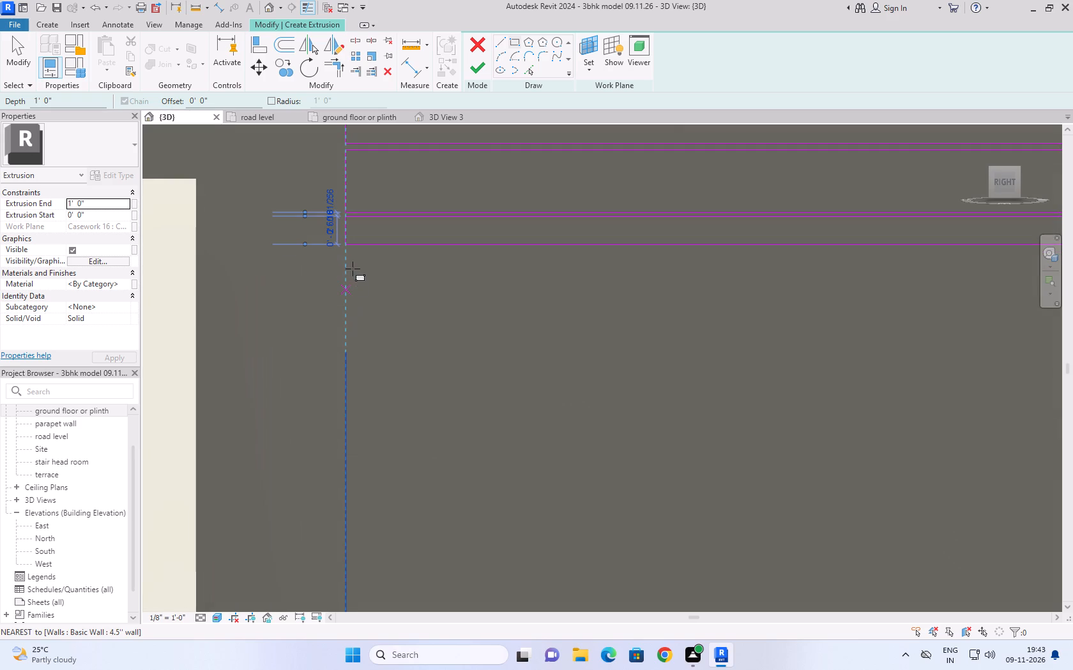
pyautogui.scroll(5, 346, 249)
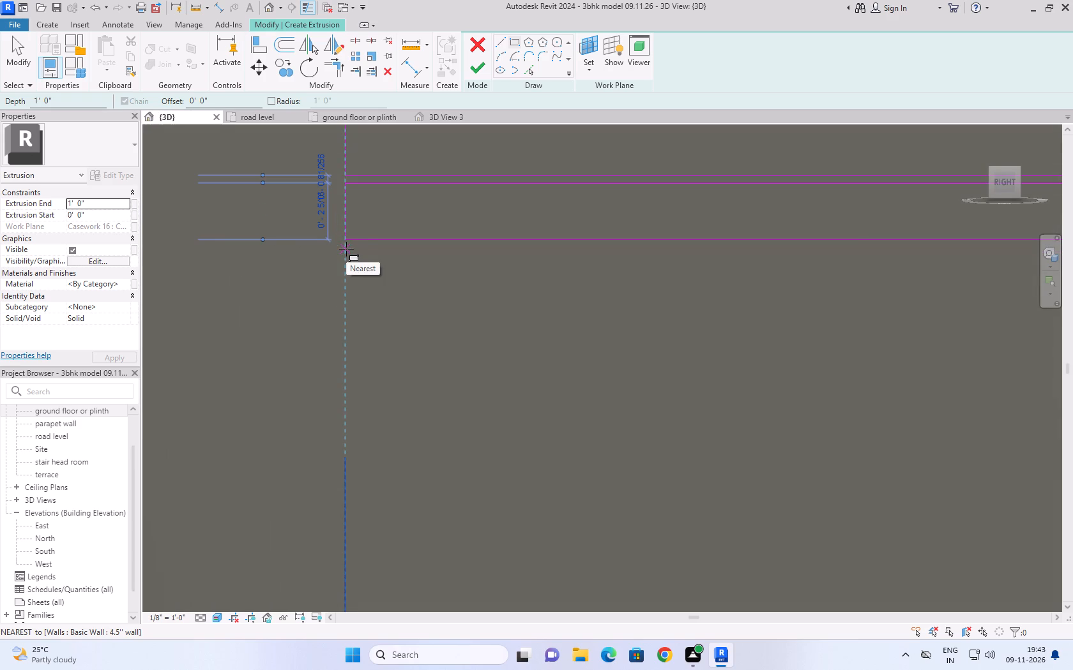
pyautogui.click(346, 247)
pyautogui.scroll(-12, 386, 305)
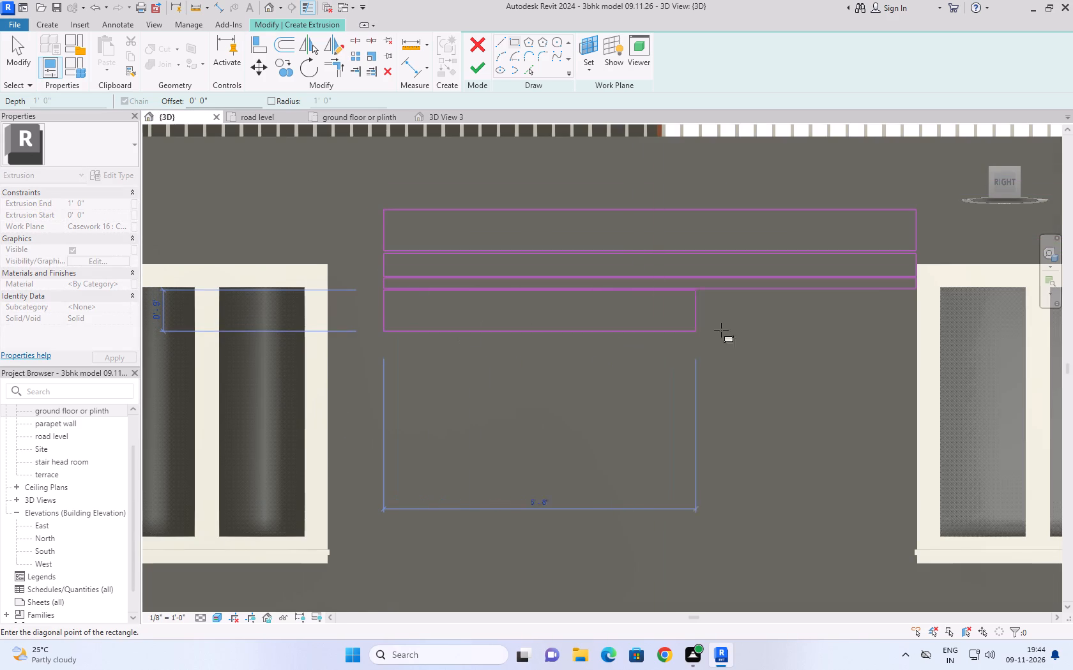
pyautogui.moveTo(856, 315); pyautogui.dragTo(543, 346, button='middle')
pyautogui.scroll(10, 600, 340)
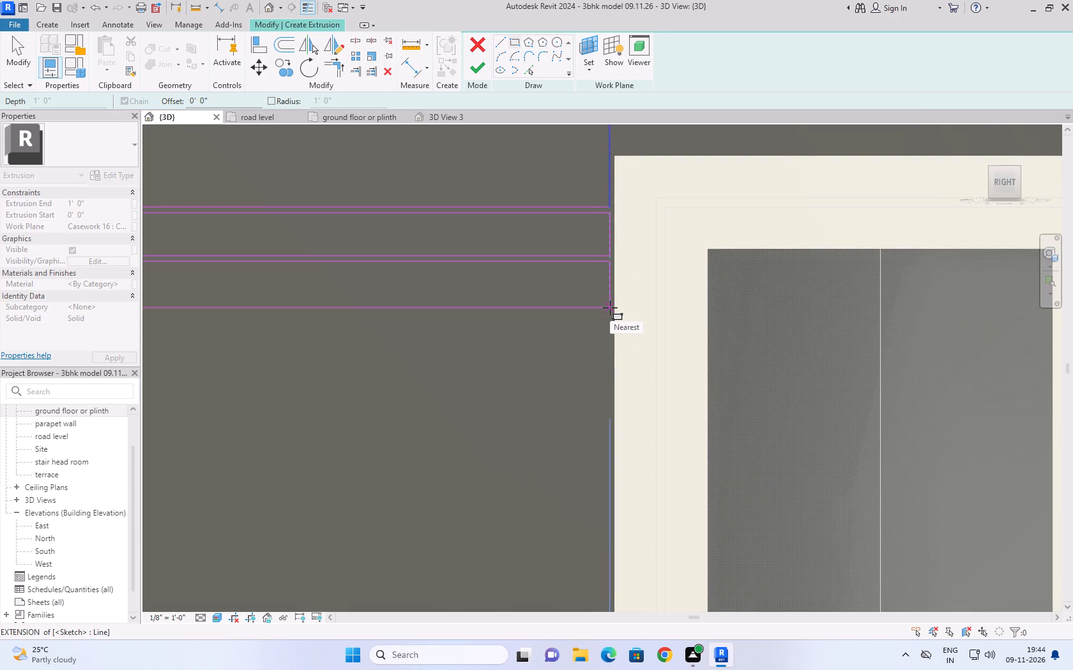
pyautogui.click(610, 308)
# Sketch a fifth narrow rectangle just over 2" high below the fourth, leaving a thin gap and aligning both ends.
pyautogui.scroll(-6, 672, 319)
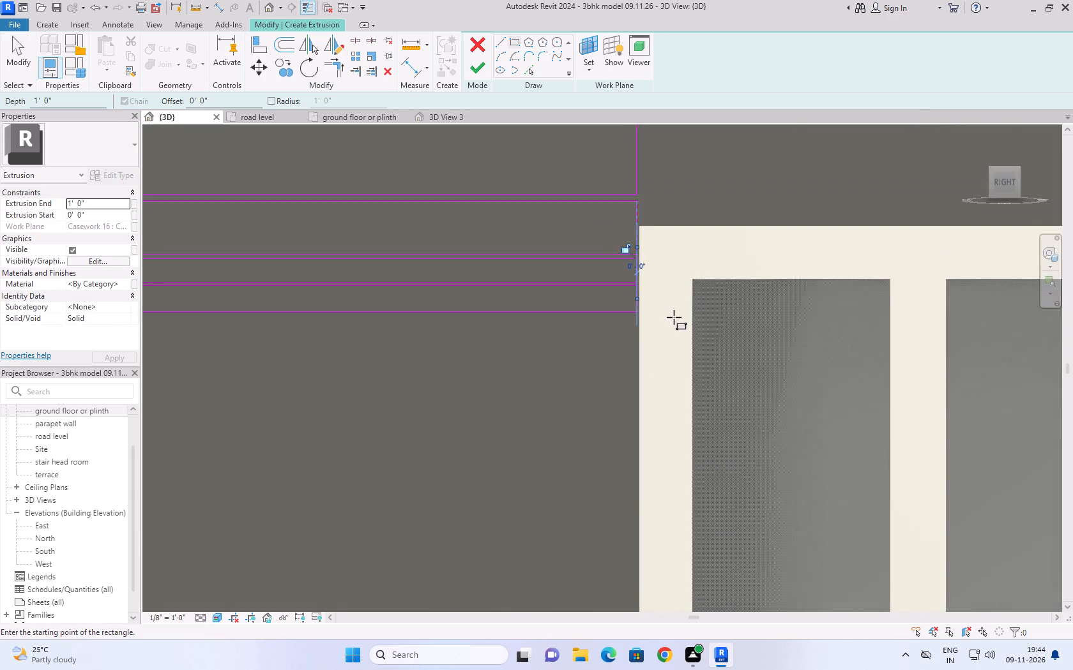
pyautogui.scroll(-6, 674, 317)
pyautogui.scroll(-4, 591, 348)
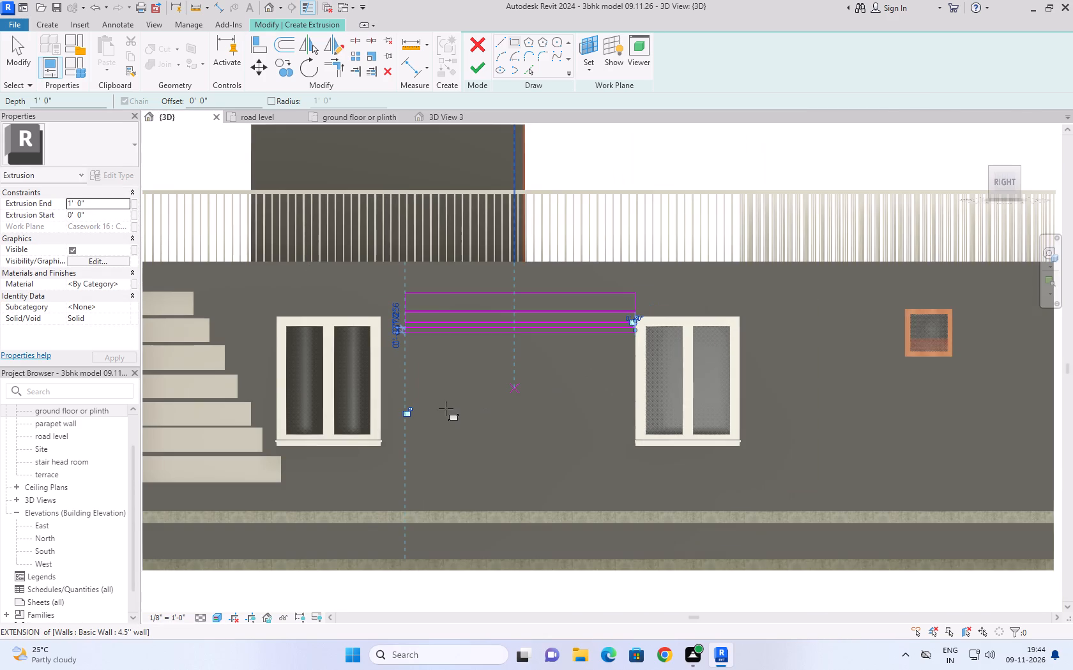
pyautogui.scroll(15, 407, 338)
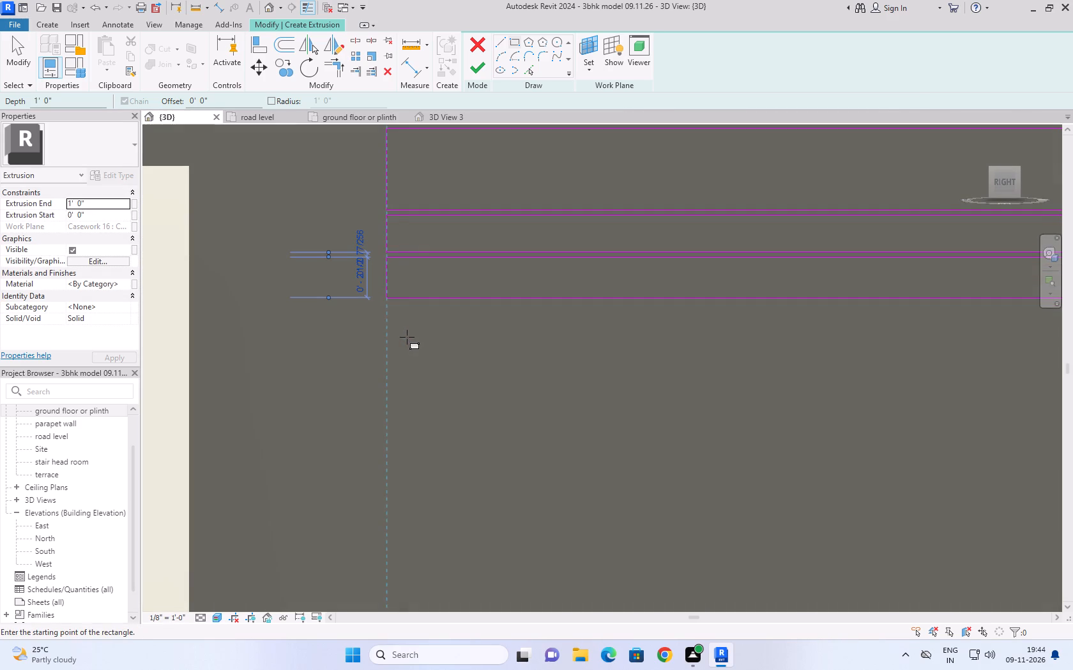
pyautogui.click(386, 304)
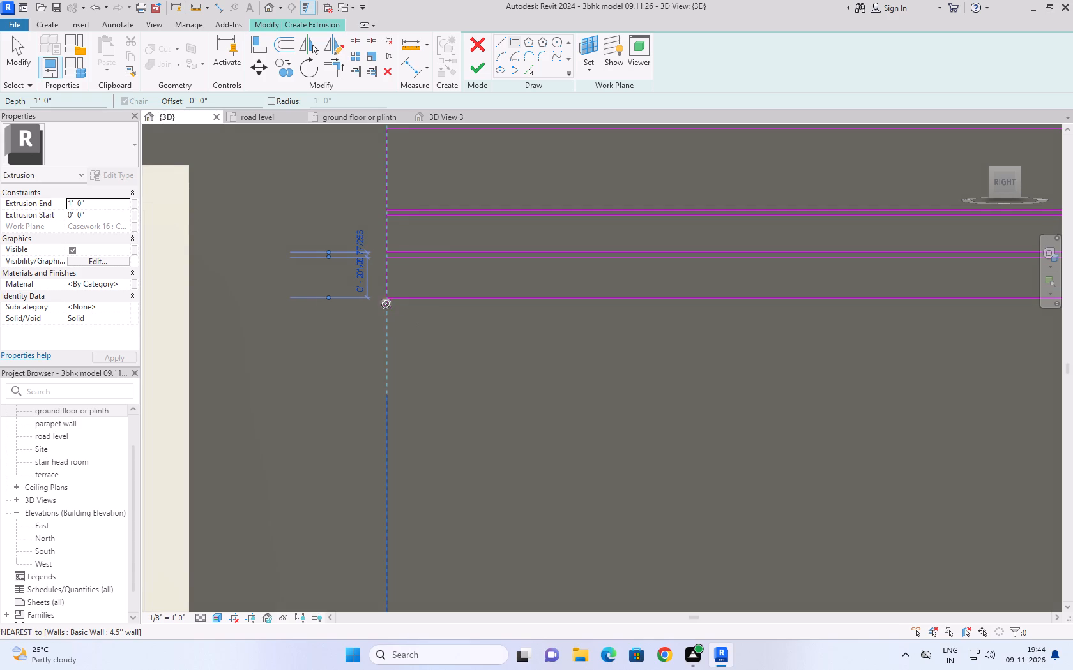
pyautogui.scroll(-10, 474, 379)
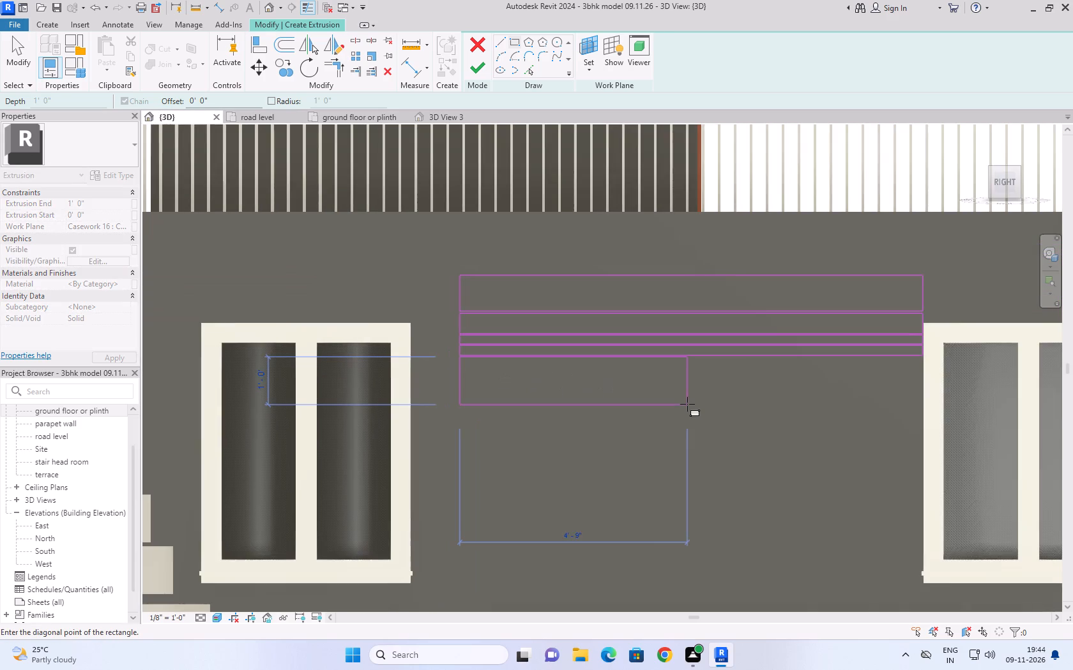
pyautogui.moveTo(909, 386); pyautogui.dragTo(763, 433, button='middle')
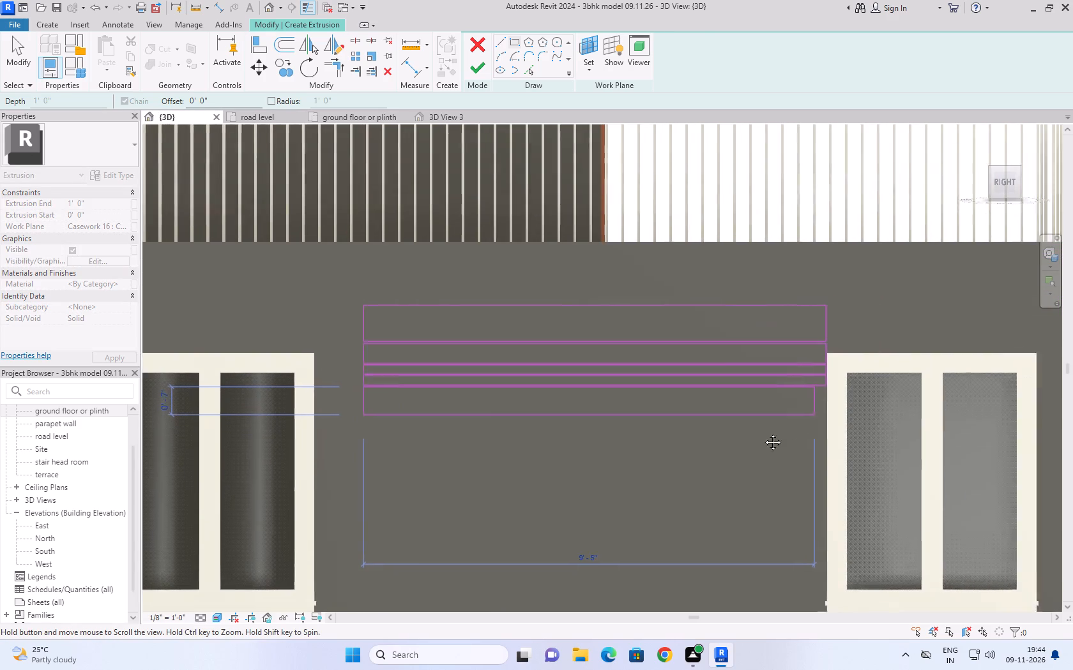
pyautogui.moveTo(763, 433); pyautogui.dragTo(739, 440, button='middle')
pyautogui.scroll(10, 760, 424)
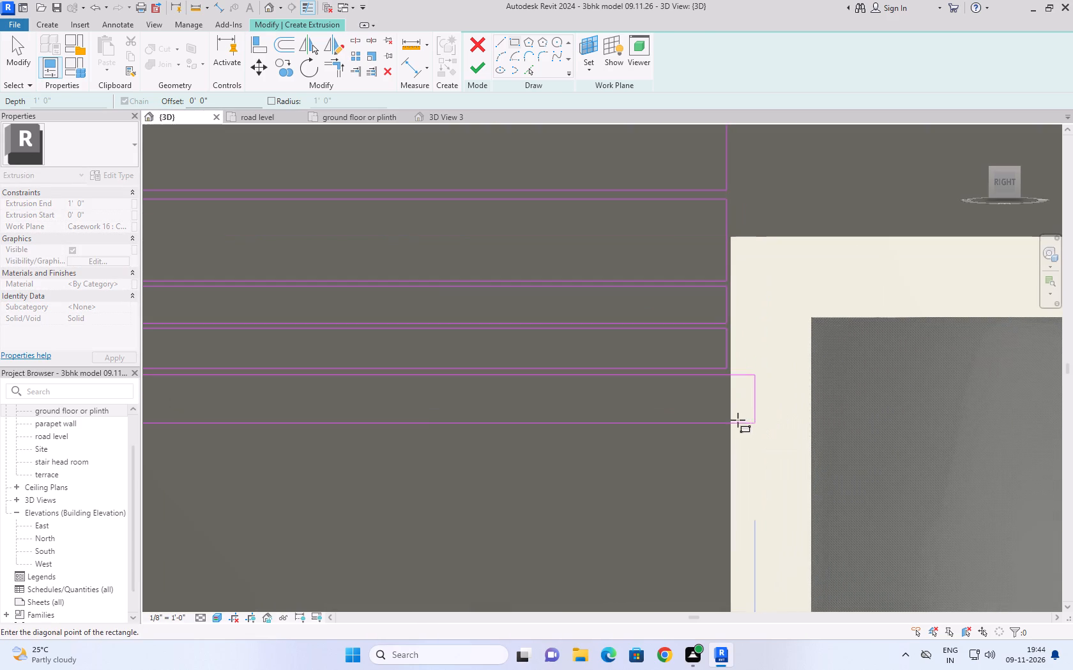
pyautogui.click(726, 412)
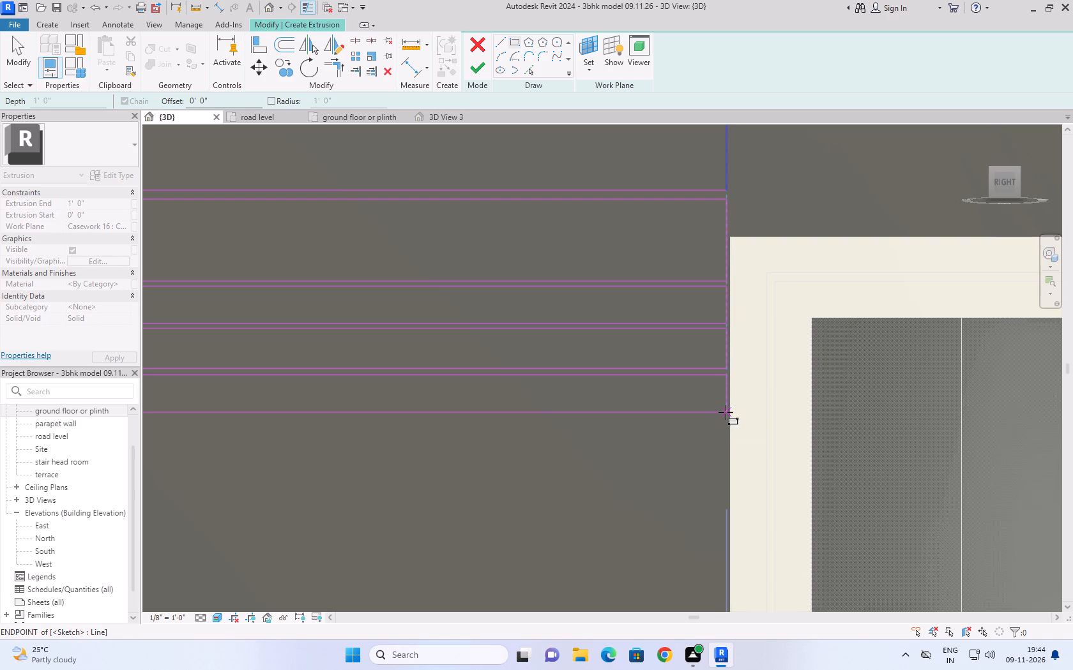
# Sketch a sixth, taller rectangle about 9'-8" long and 2'-5" high just below the narrow ones, aligned with both ends.
pyautogui.scroll(-4, 776, 375)
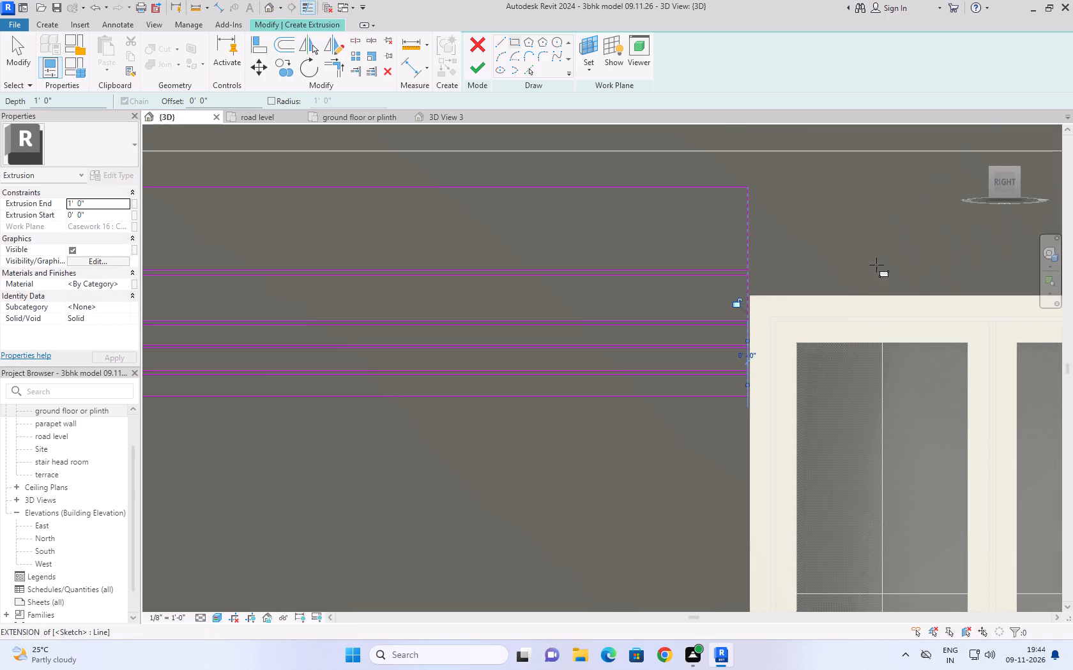
pyautogui.scroll(-5, 890, 236)
pyautogui.scroll(3, 284, 332)
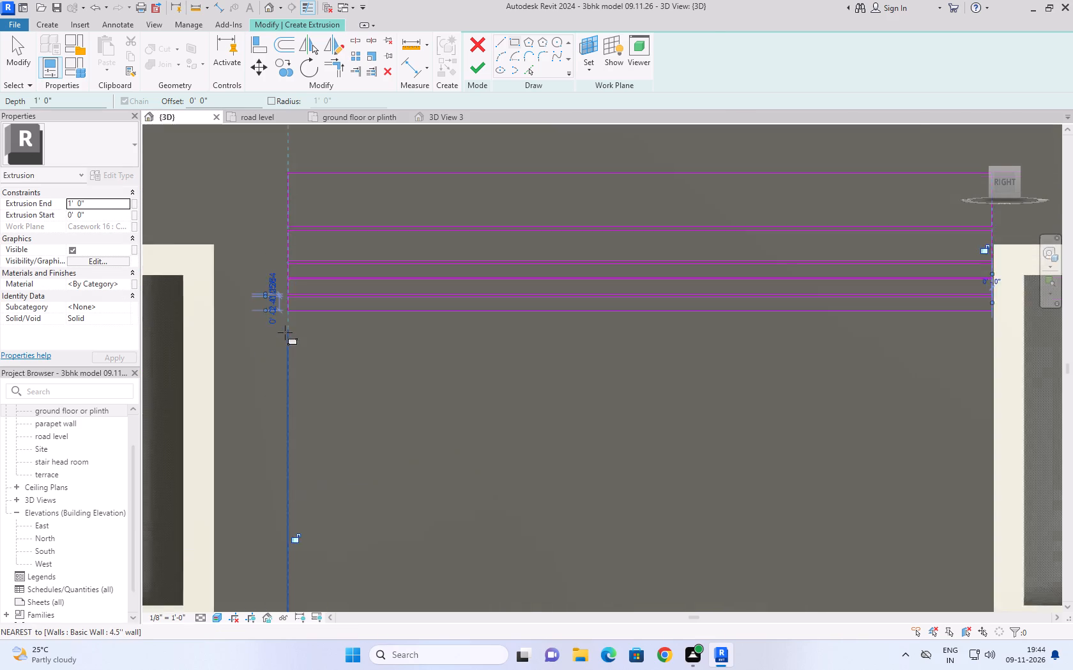
pyautogui.scroll(7, 285, 332)
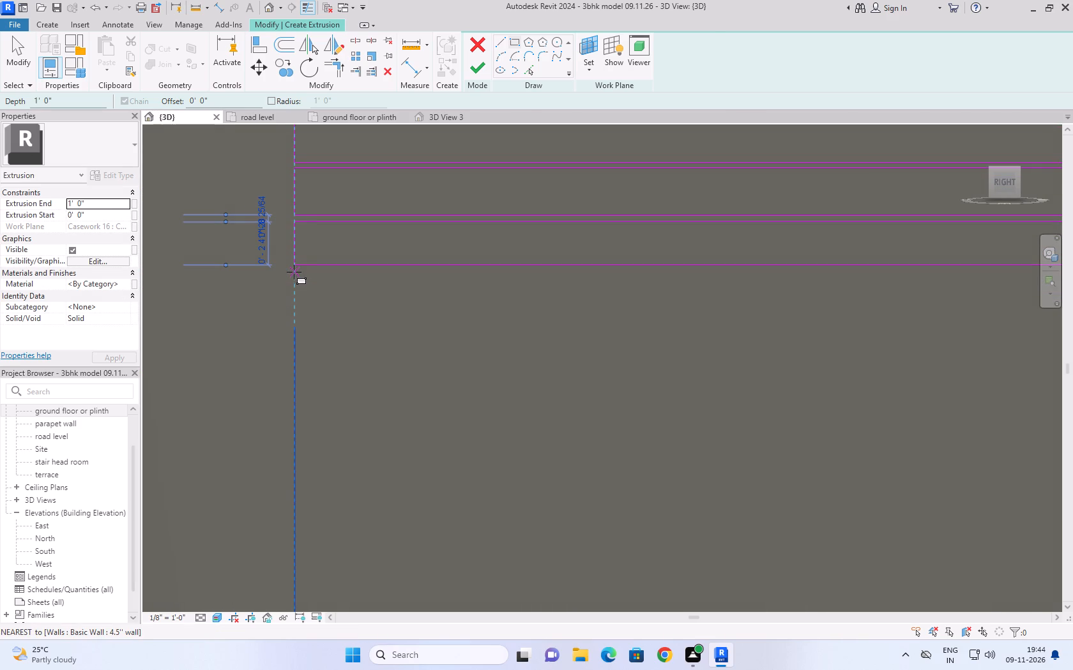
pyautogui.click(296, 271)
pyautogui.scroll(-10, 450, 356)
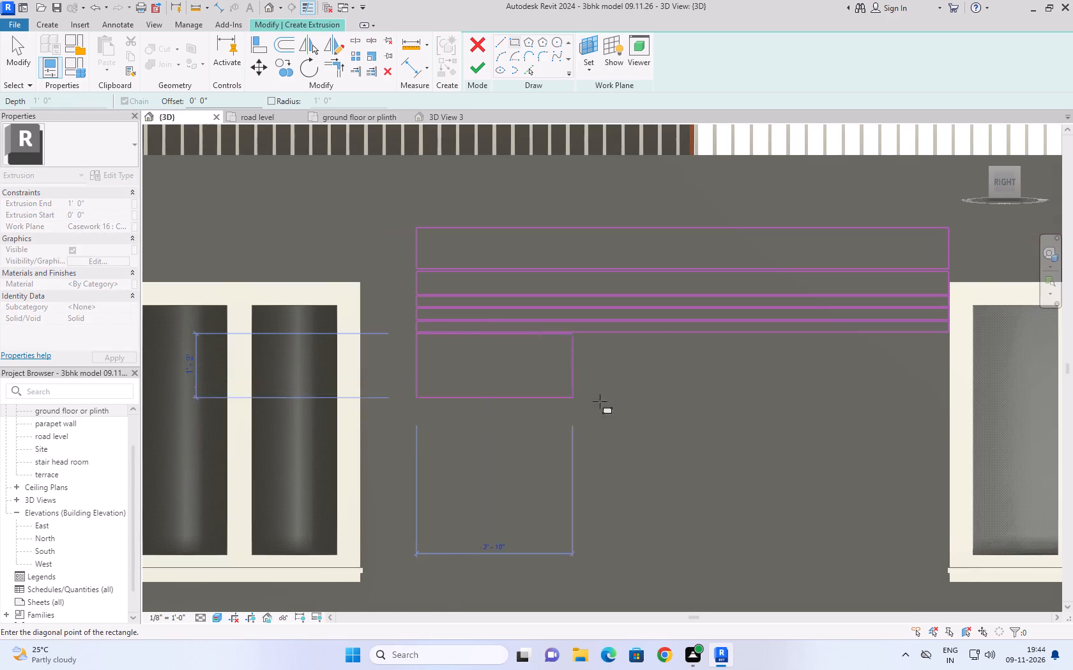
pyautogui.click(945, 466)
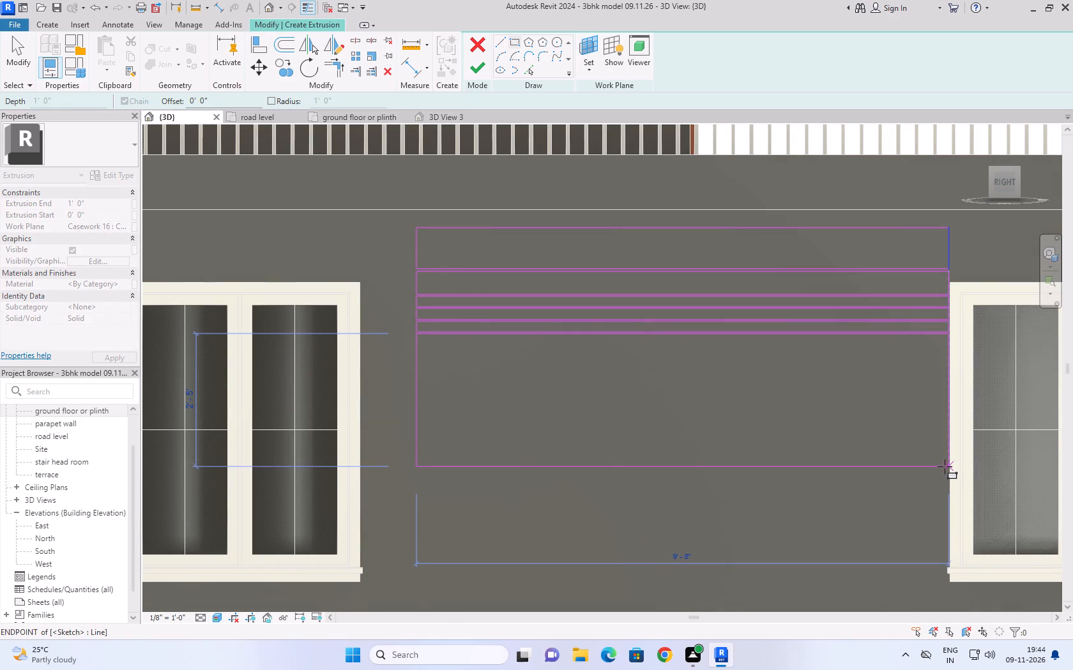
# Sketch a seventh rectangle about 3.3" high just below the tall one, leaving a thin gap and aligning both ends.
pyautogui.scroll(-5, 791, 463)
pyautogui.scroll(5, 625, 504)
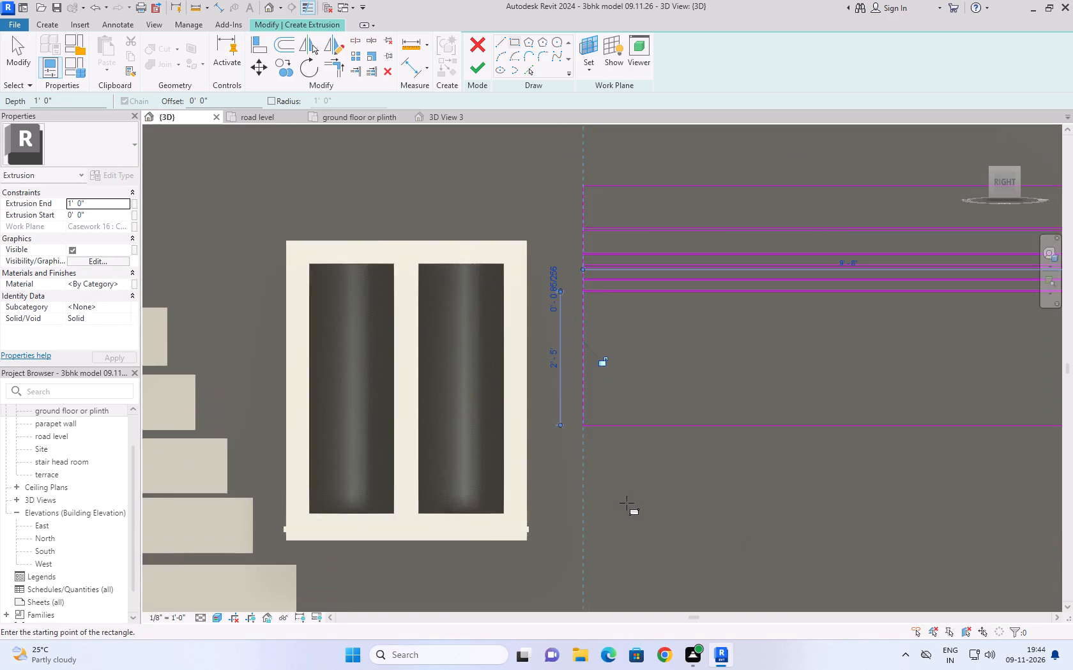
pyautogui.scroll(4, 627, 500)
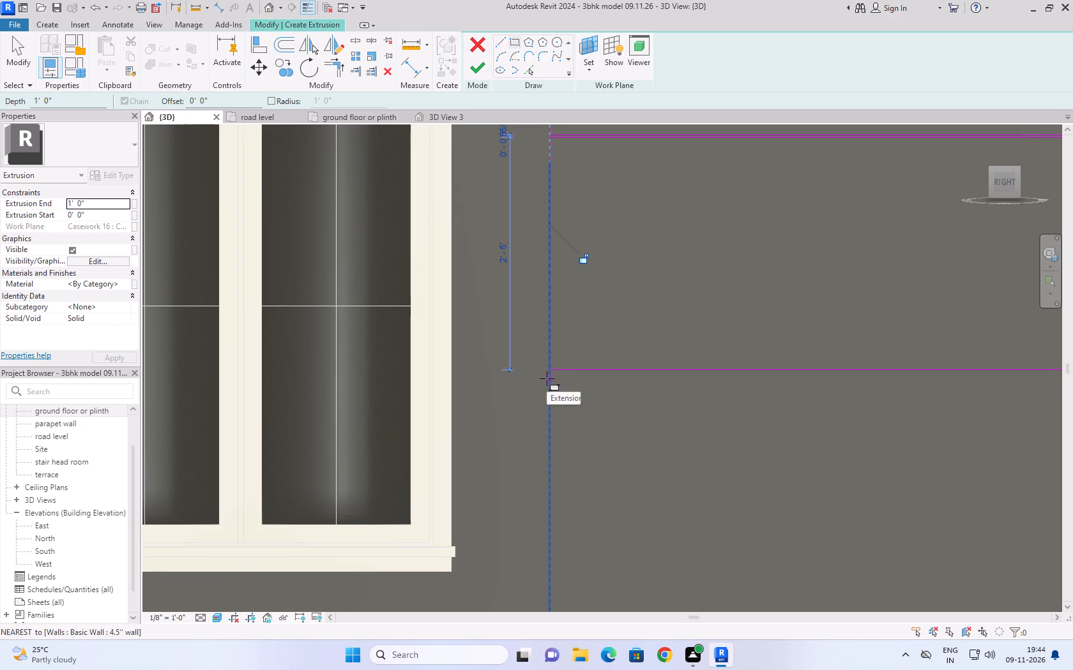
pyautogui.scroll(7, 552, 380)
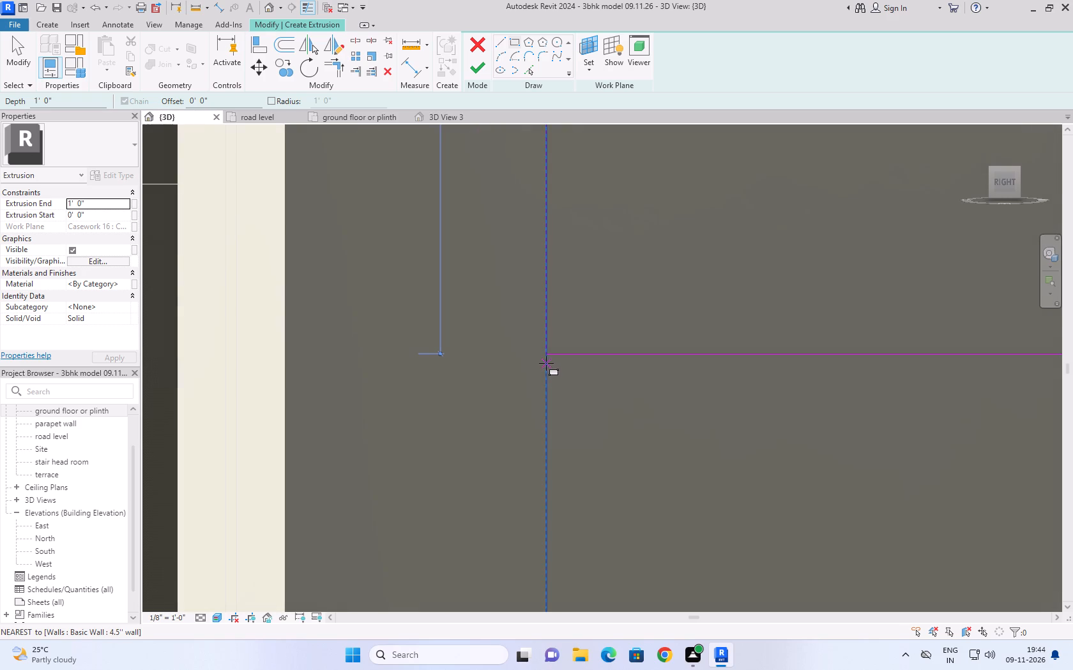
pyautogui.click(546, 363)
pyautogui.scroll(-11, 567, 432)
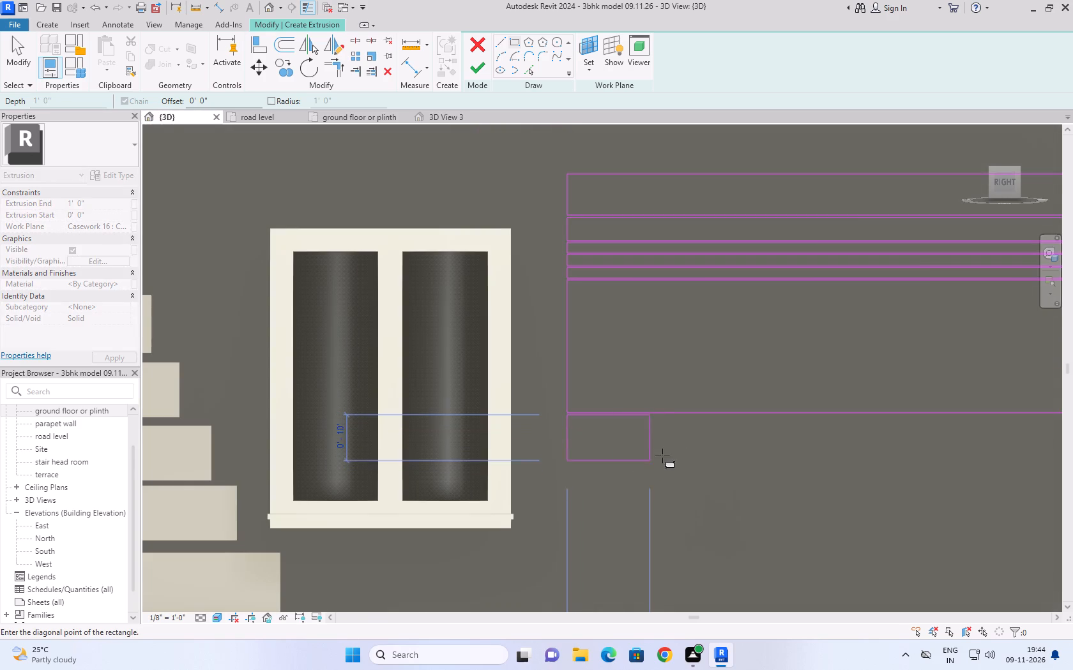
pyautogui.moveTo(689, 447); pyautogui.dragTo(412, 442, button='middle')
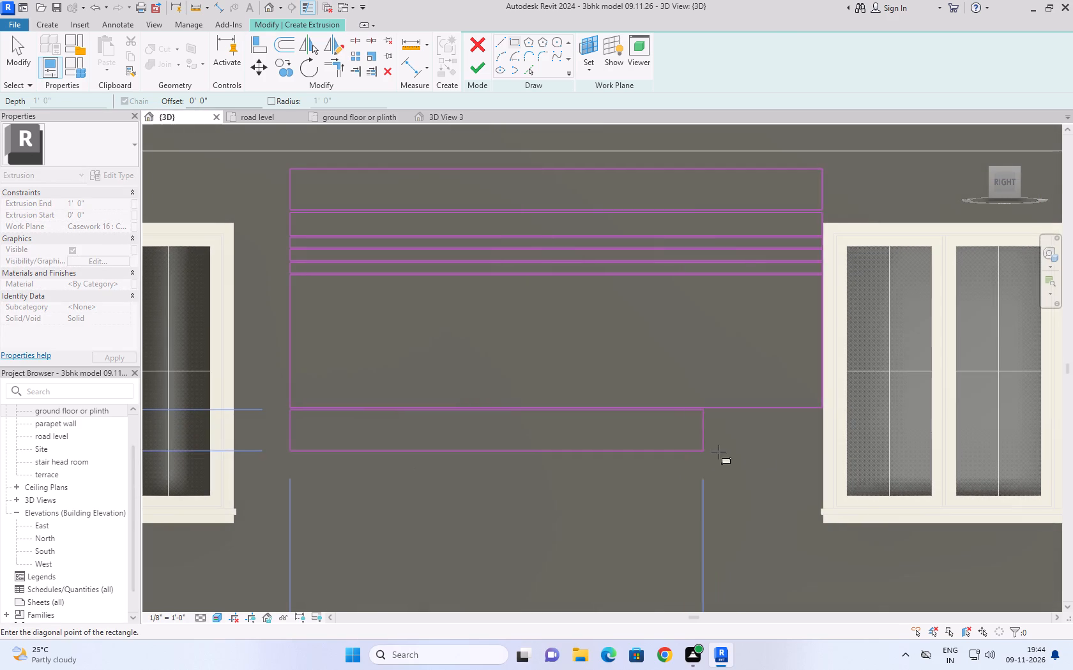
pyautogui.scroll(9, 810, 452)
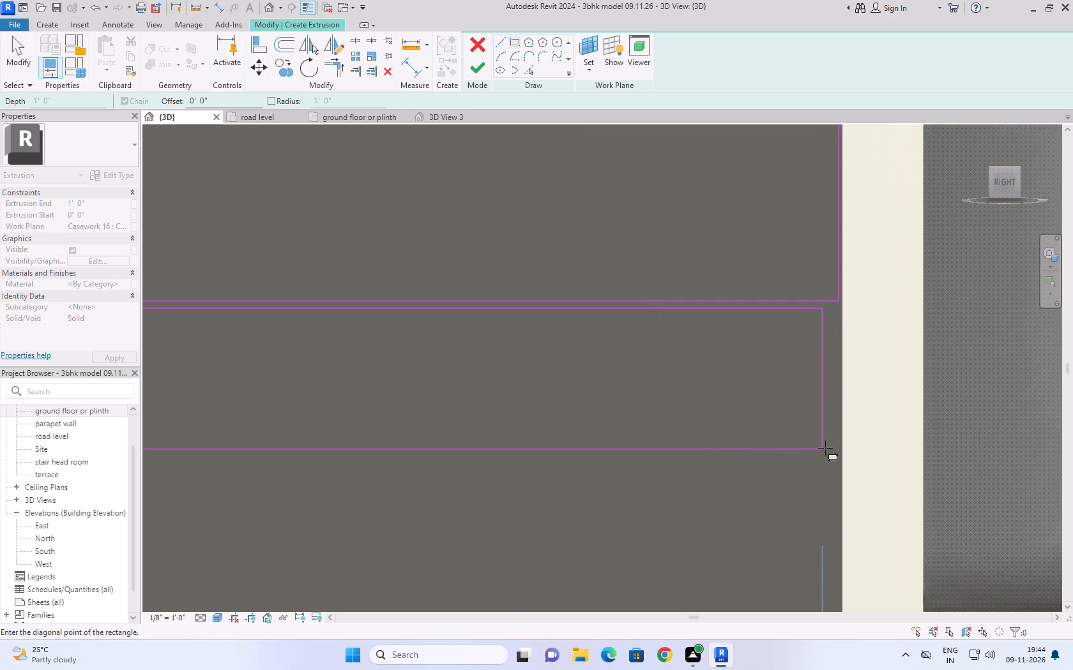
pyautogui.scroll(1, 854, 417)
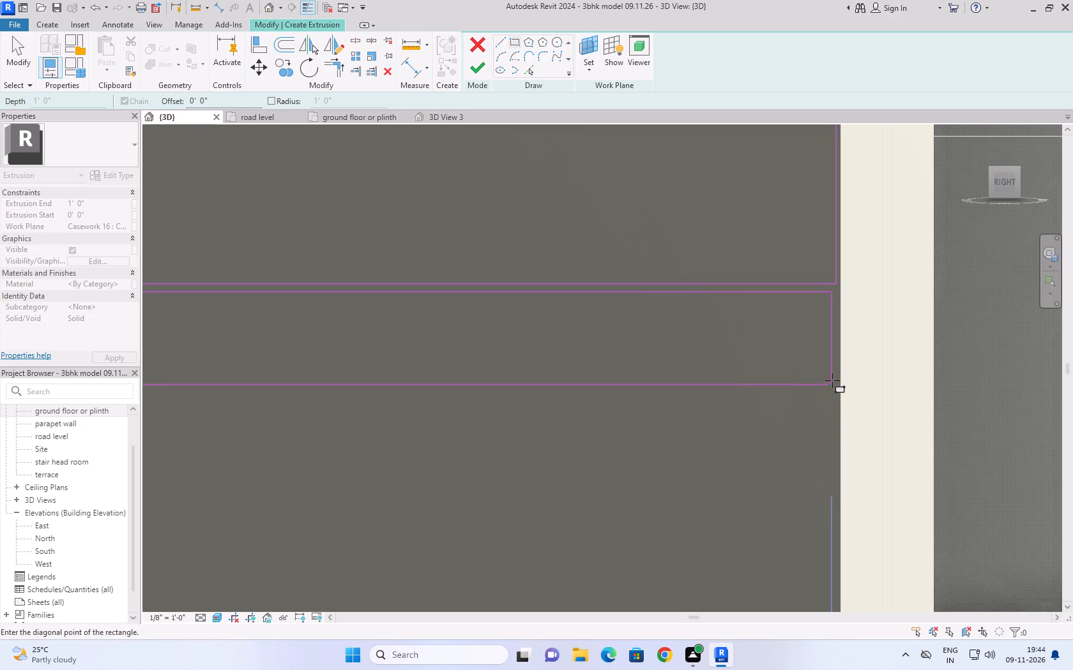
pyautogui.scroll(4, 833, 376)
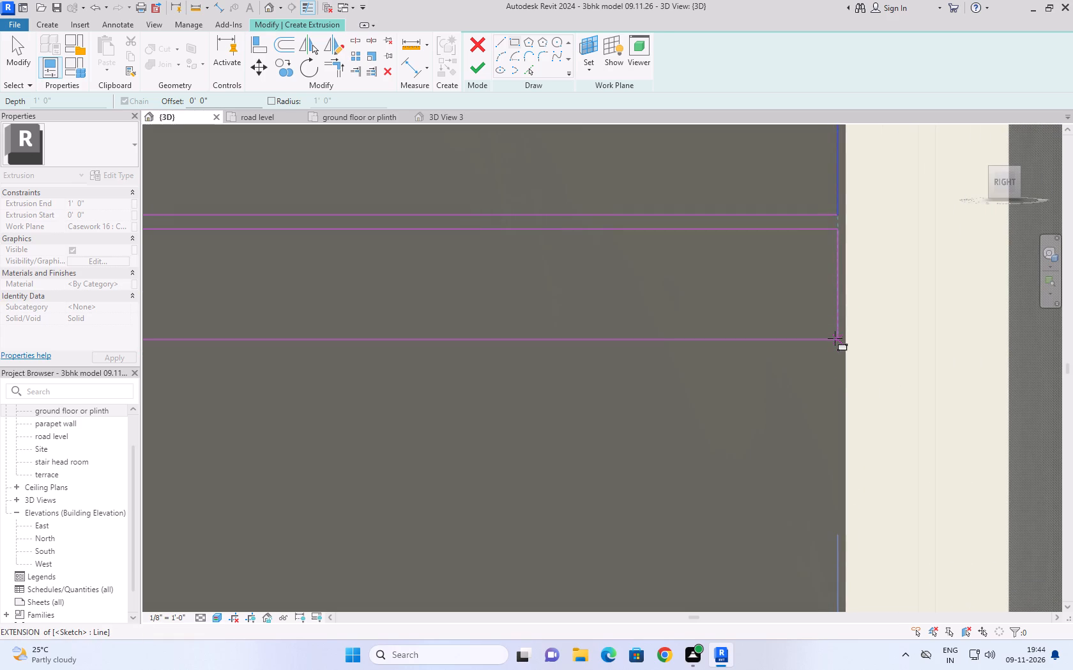
pyautogui.click(835, 336)
# Sketch an eighth rectangle about 2.7" high just below the seventh, leaving a thin gap and aligning both ends.
pyautogui.scroll(-7, 835, 336)
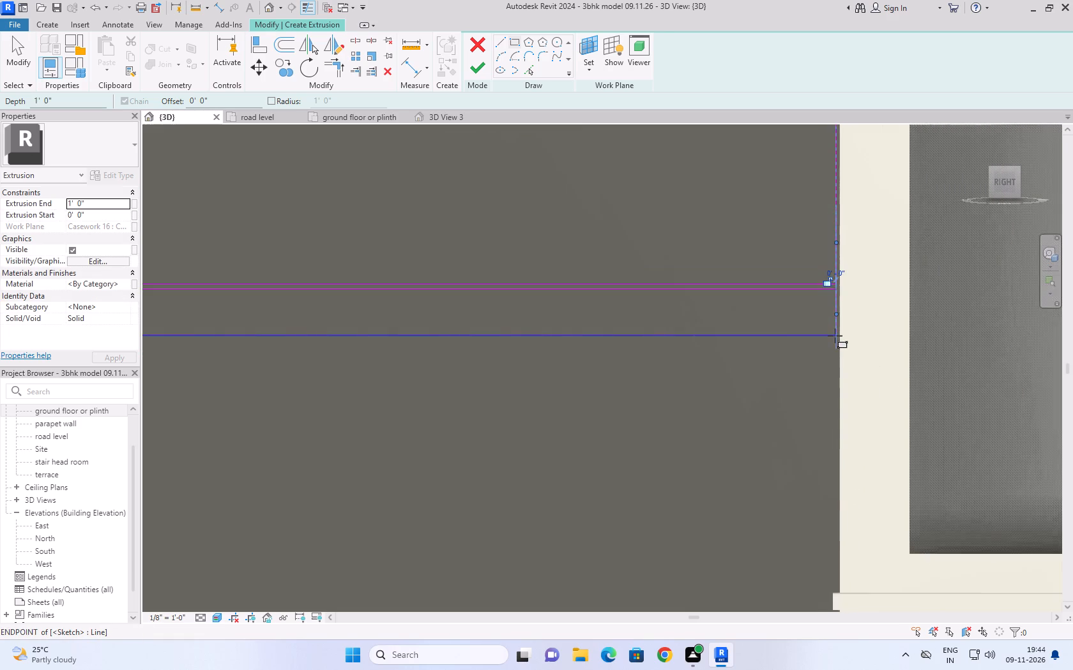
pyautogui.scroll(-8, 835, 336)
pyautogui.scroll(5, 387, 383)
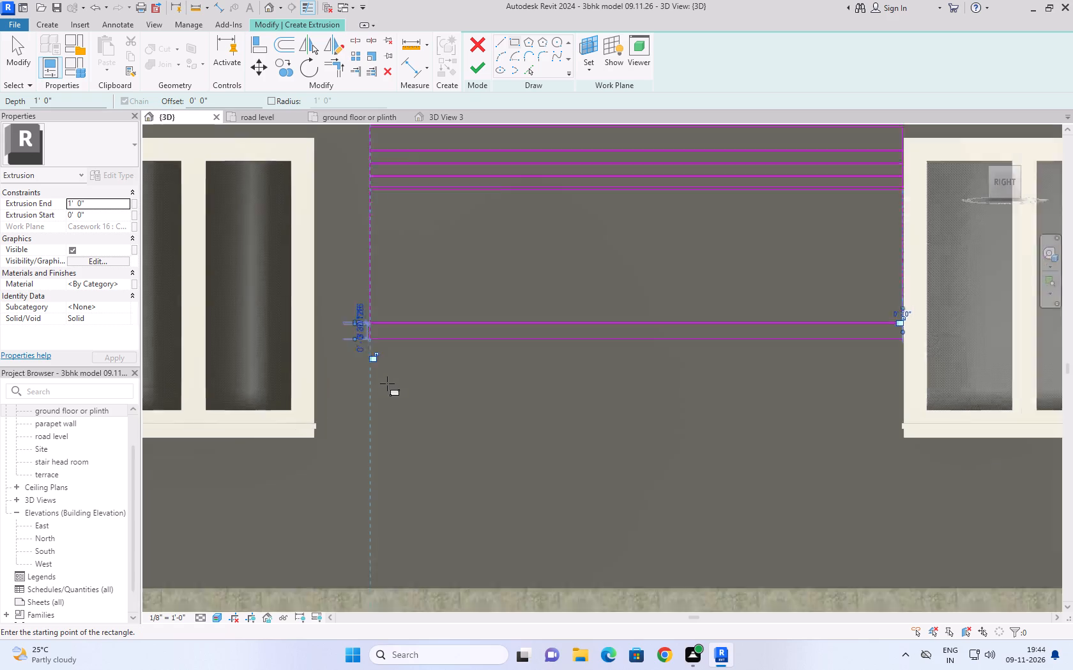
pyautogui.scroll(4, 388, 382)
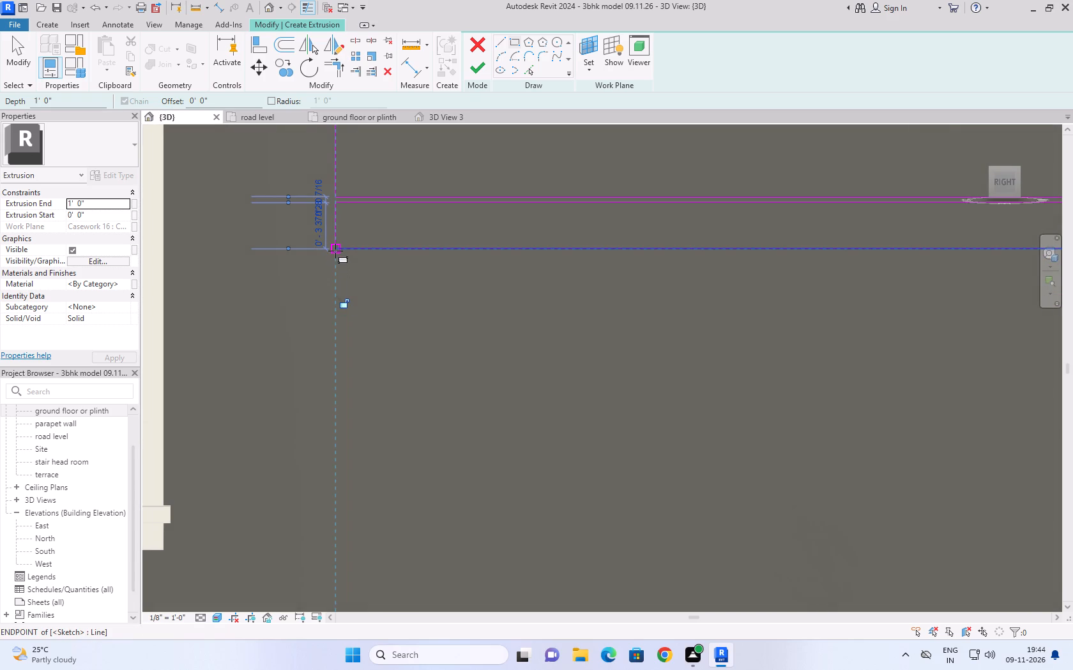
pyautogui.scroll(9, 337, 253)
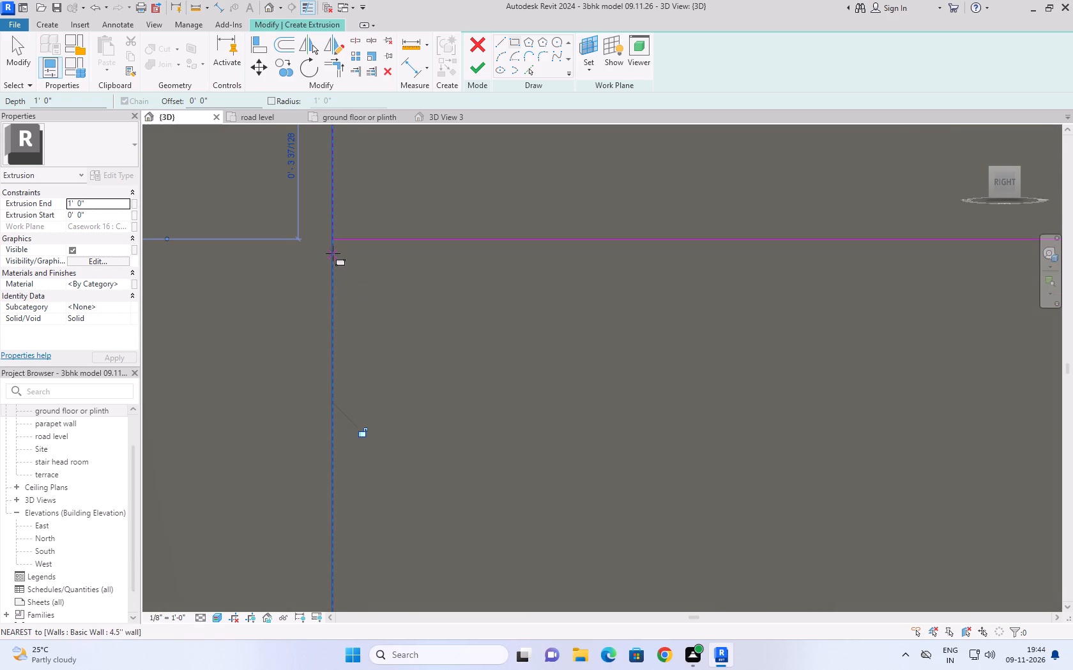
pyautogui.click(333, 248)
pyautogui.scroll(-8, 383, 350)
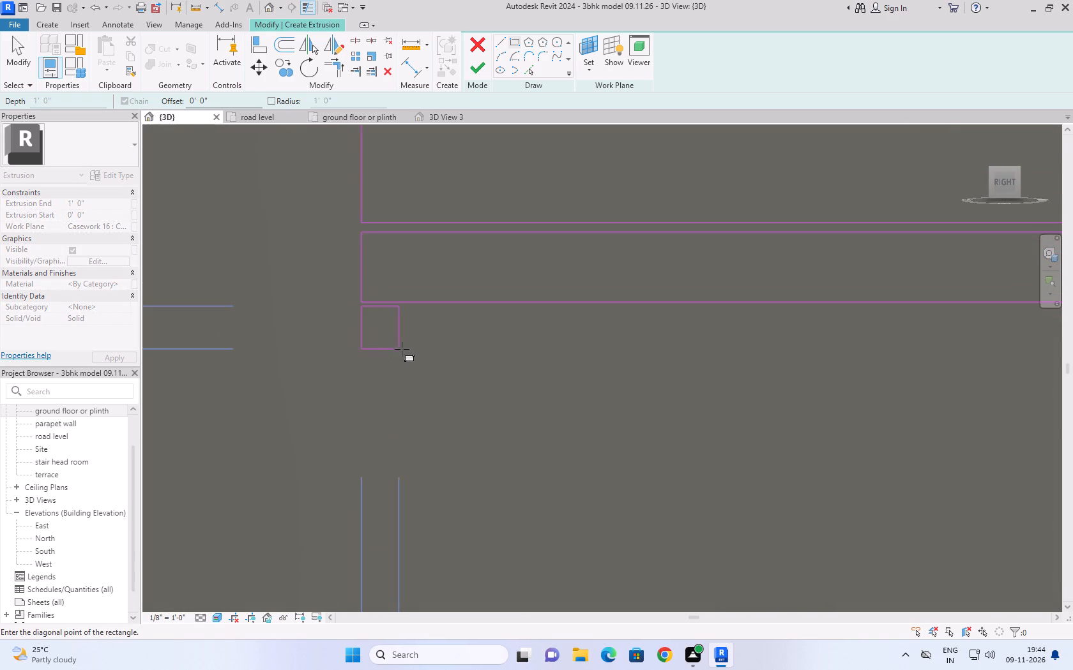
pyautogui.scroll(-3, 402, 349)
pyautogui.moveTo(791, 409); pyautogui.dragTo(365, 425, button='middle')
pyautogui.scroll(-5, 512, 399)
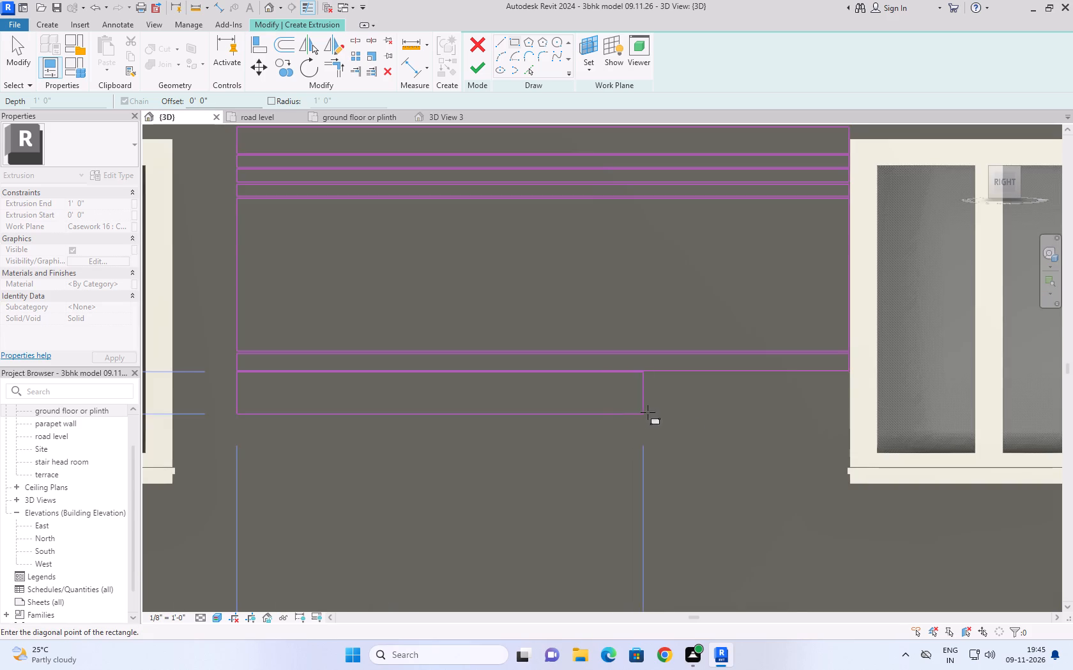
pyautogui.scroll(14, 848, 396)
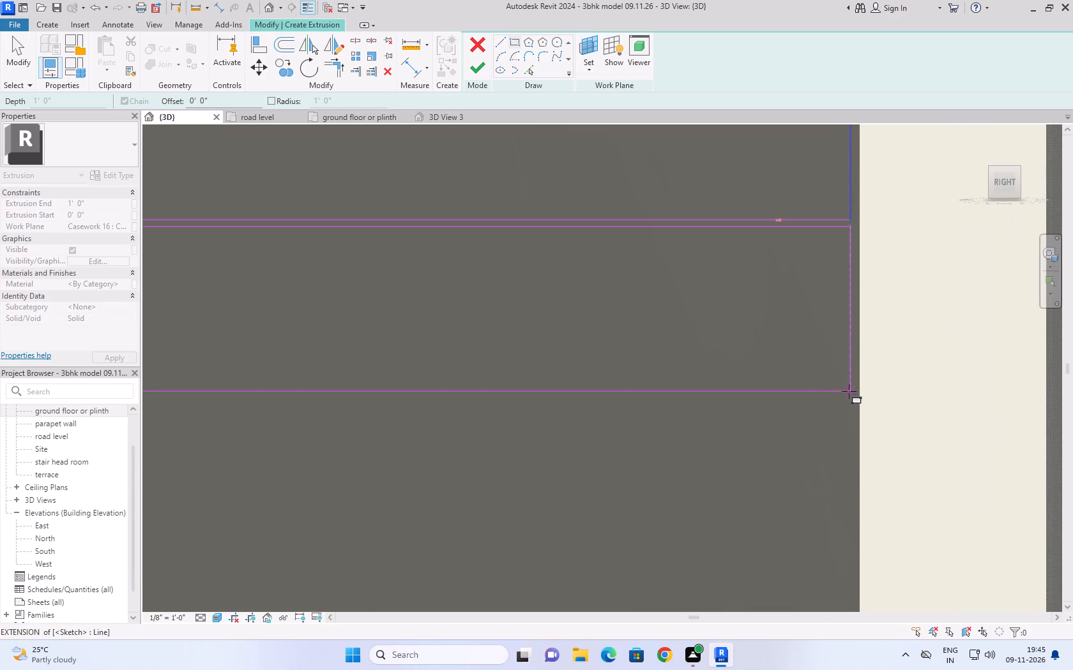
pyautogui.click(849, 324)
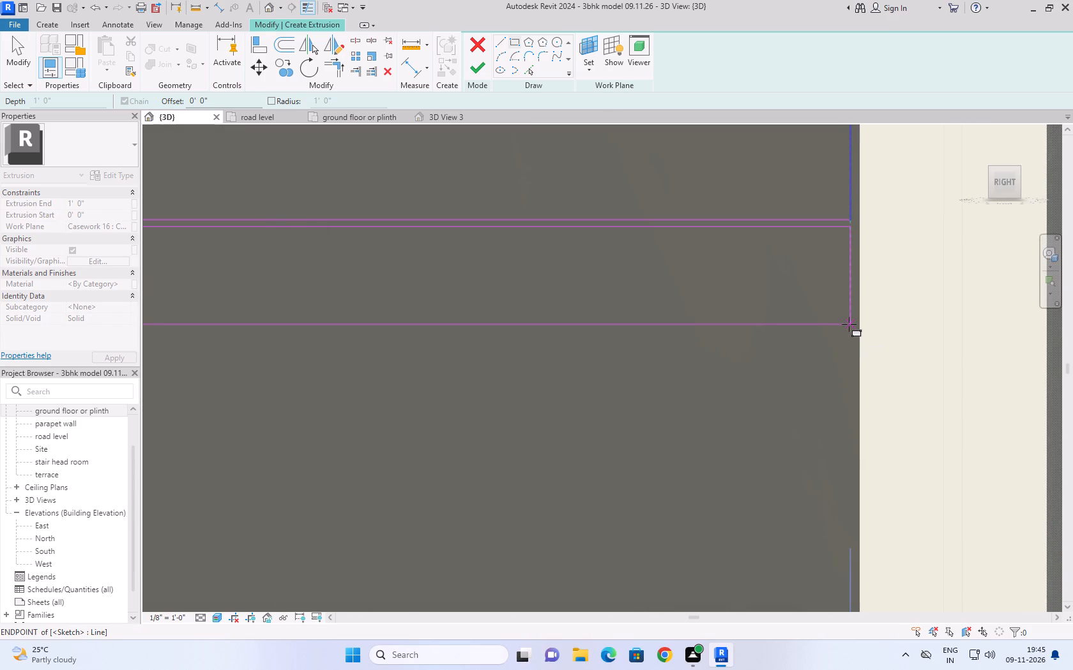
# Sketch a ninth rectangle just under 4" high below the eighth, with a thin gap and both ends aligned.
pyautogui.scroll(-5, 849, 324)
pyautogui.scroll(-11, 779, 417)
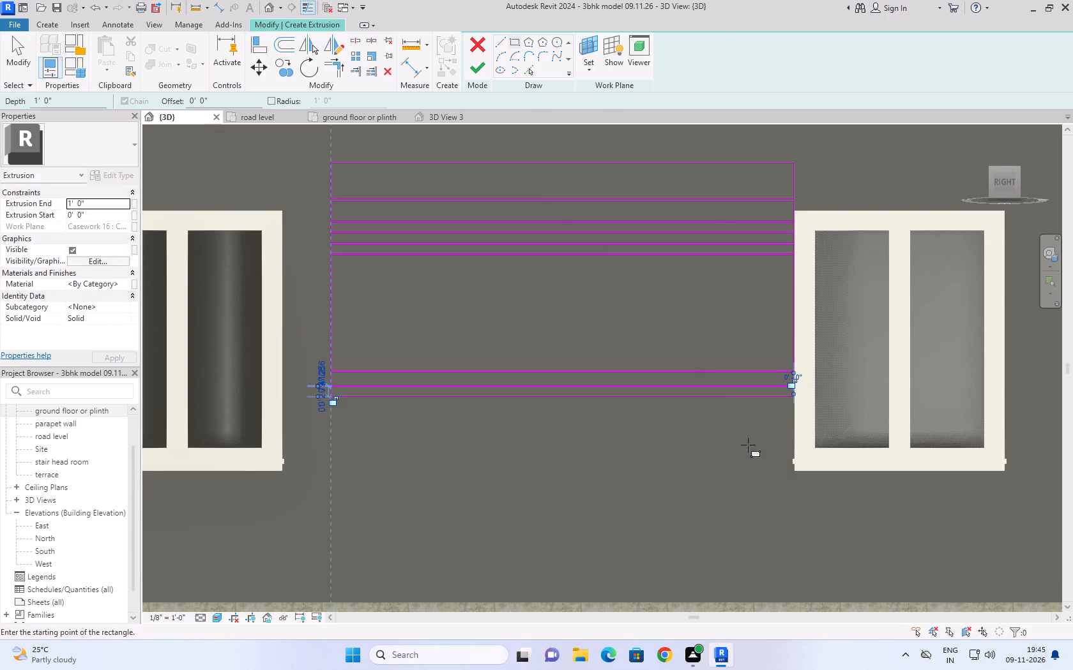
pyautogui.scroll(10, 341, 420)
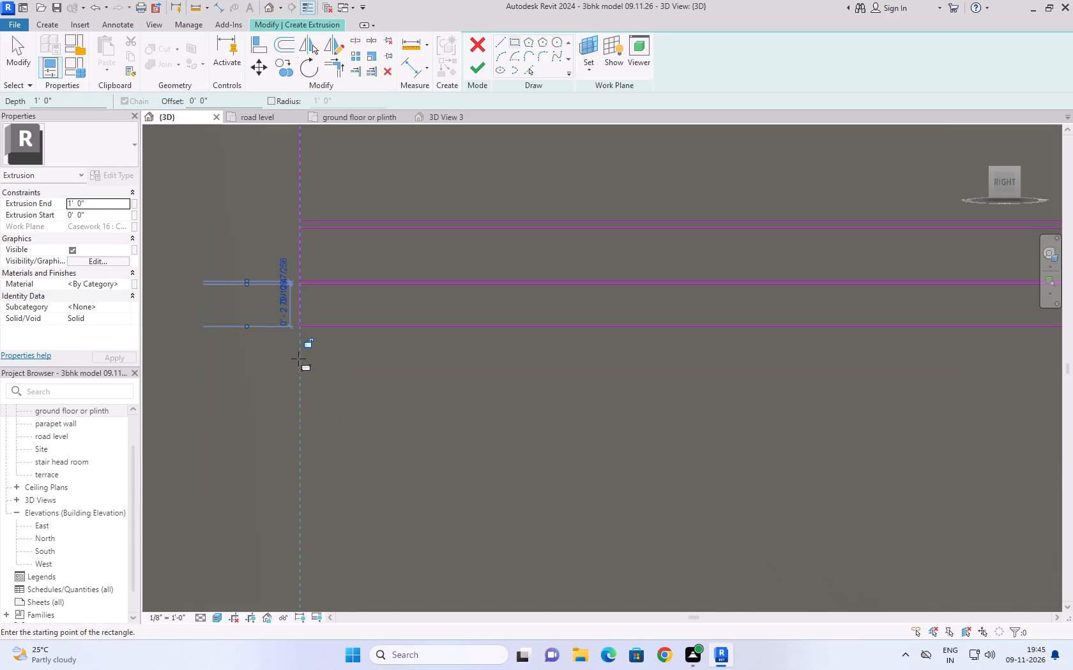
pyautogui.click(301, 333)
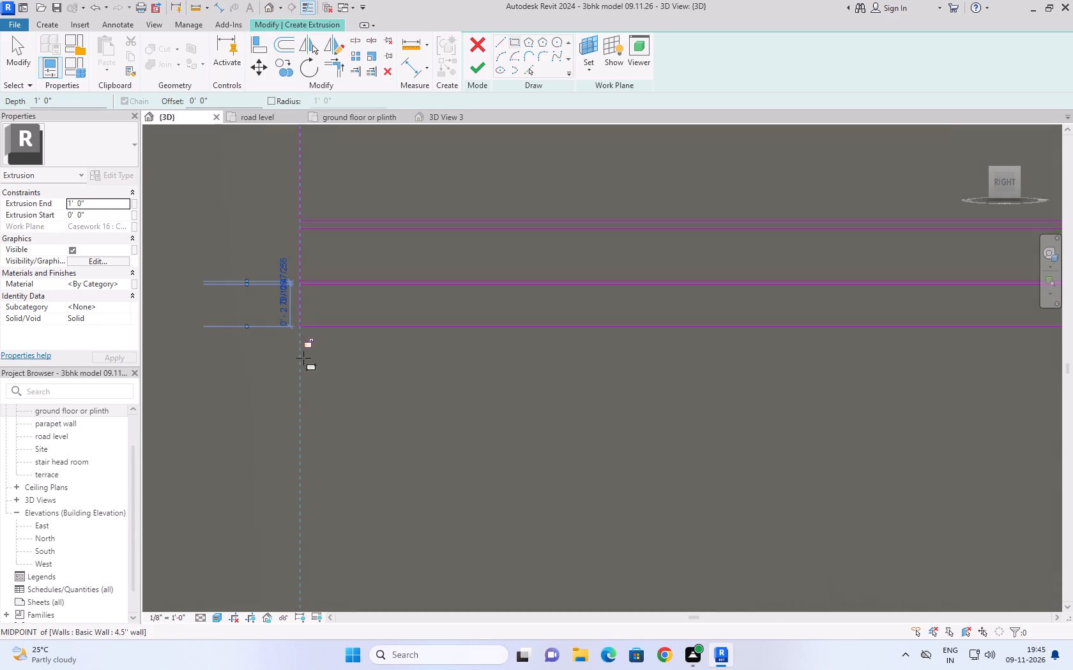
pyautogui.click(300, 337)
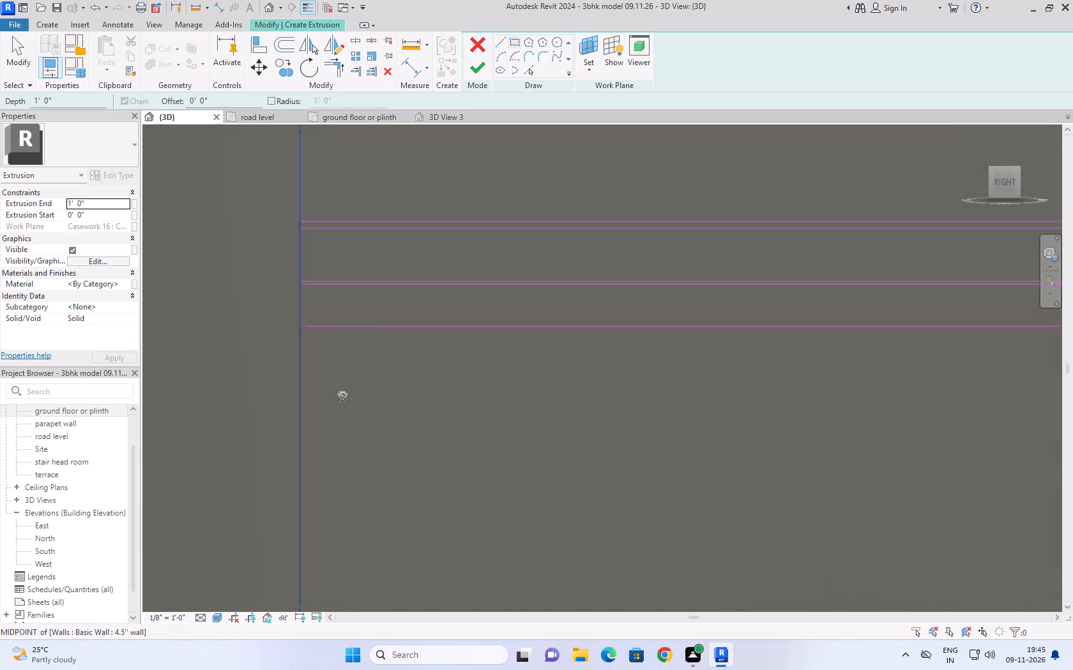
pyautogui.scroll(-12, 380, 412)
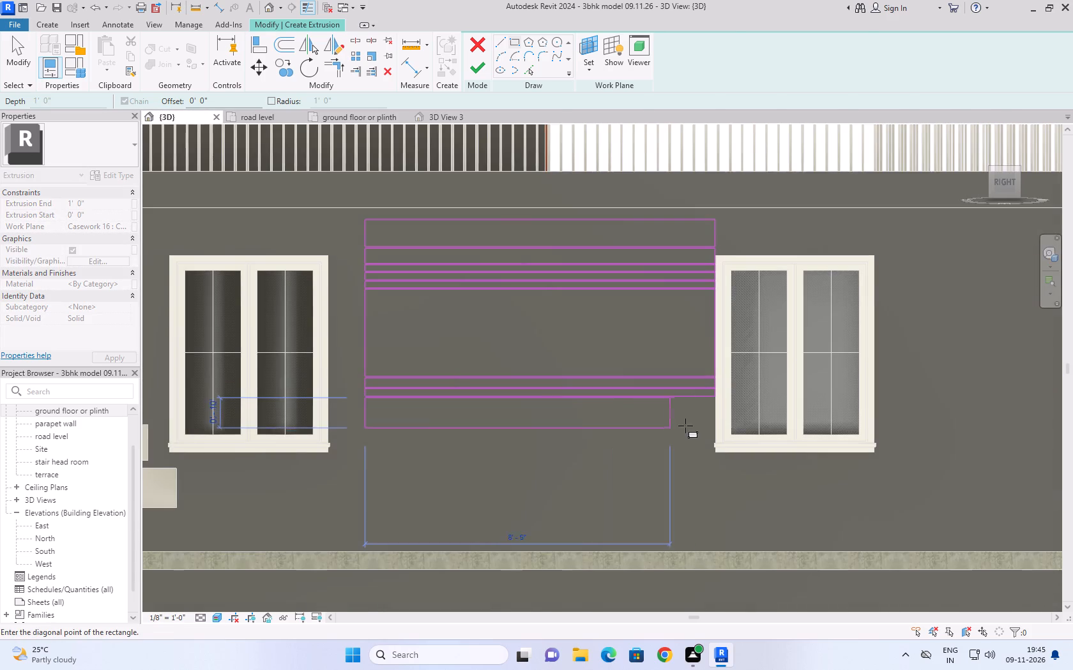
pyautogui.scroll(15, 711, 415)
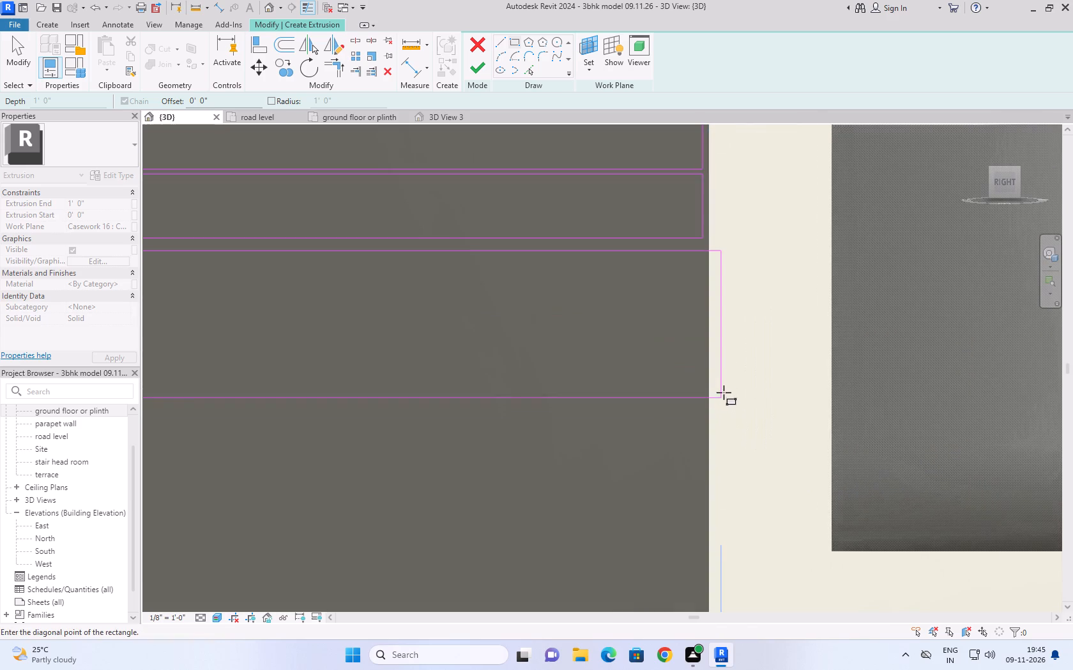
pyautogui.click(701, 344)
# Sketch a tenth rectangle just over 4" high below the ninth, leaving a slightly wider gap and aligning both ends.
pyautogui.scroll(-4, 727, 306)
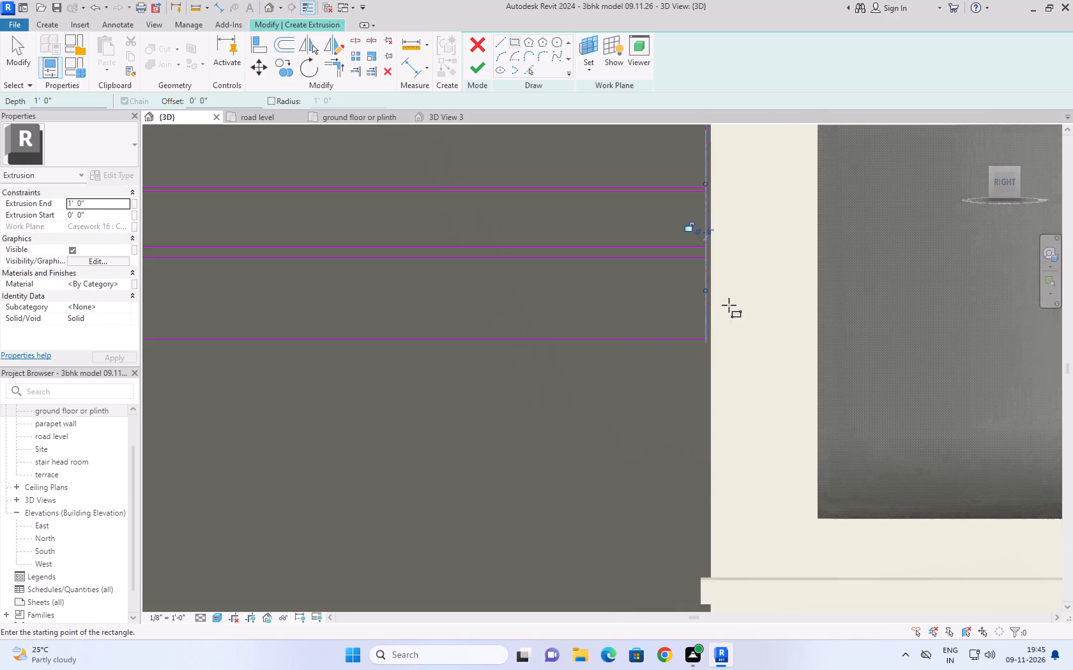
pyautogui.scroll(-7, 729, 305)
pyautogui.scroll(-5, 676, 349)
pyautogui.scroll(2, 407, 345)
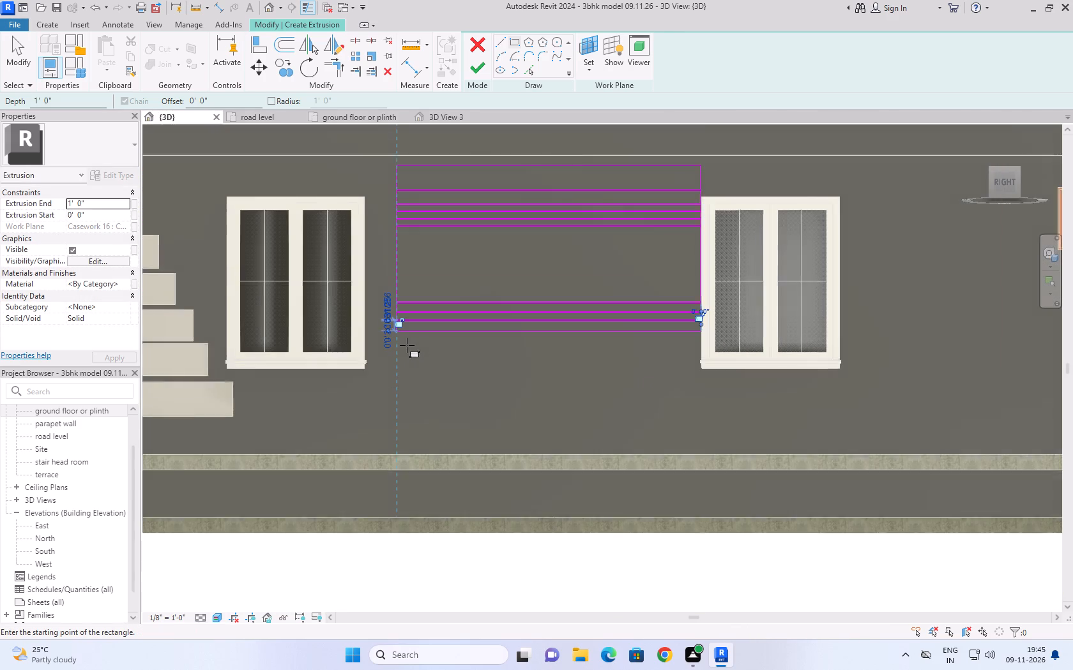
pyautogui.scroll(8, 407, 345)
pyautogui.click(366, 299)
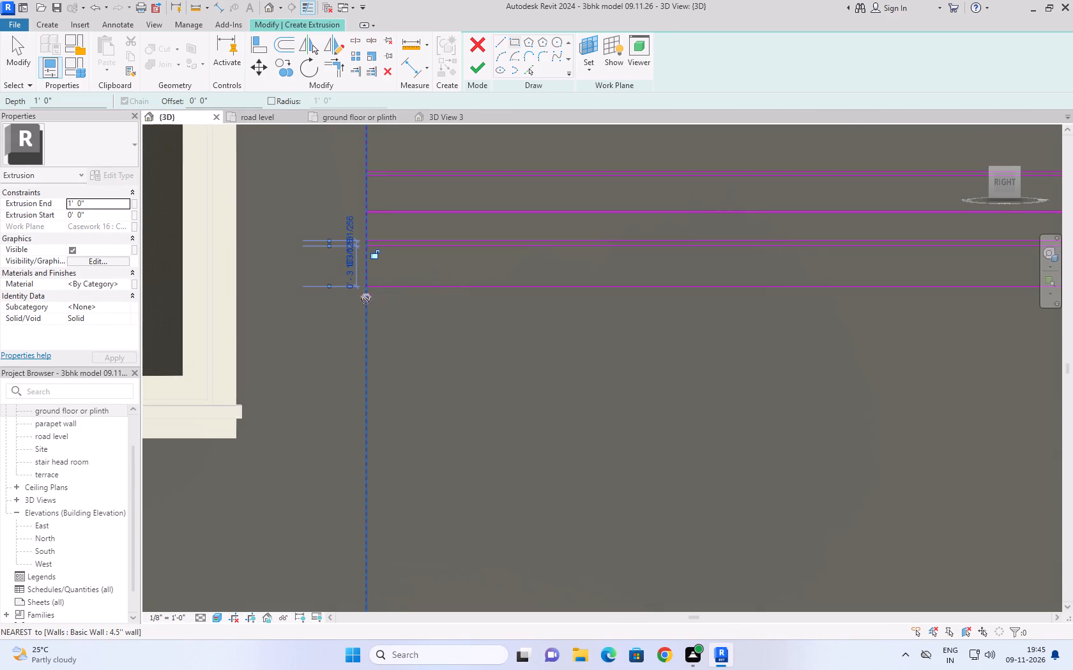
pyautogui.scroll(-6, 459, 386)
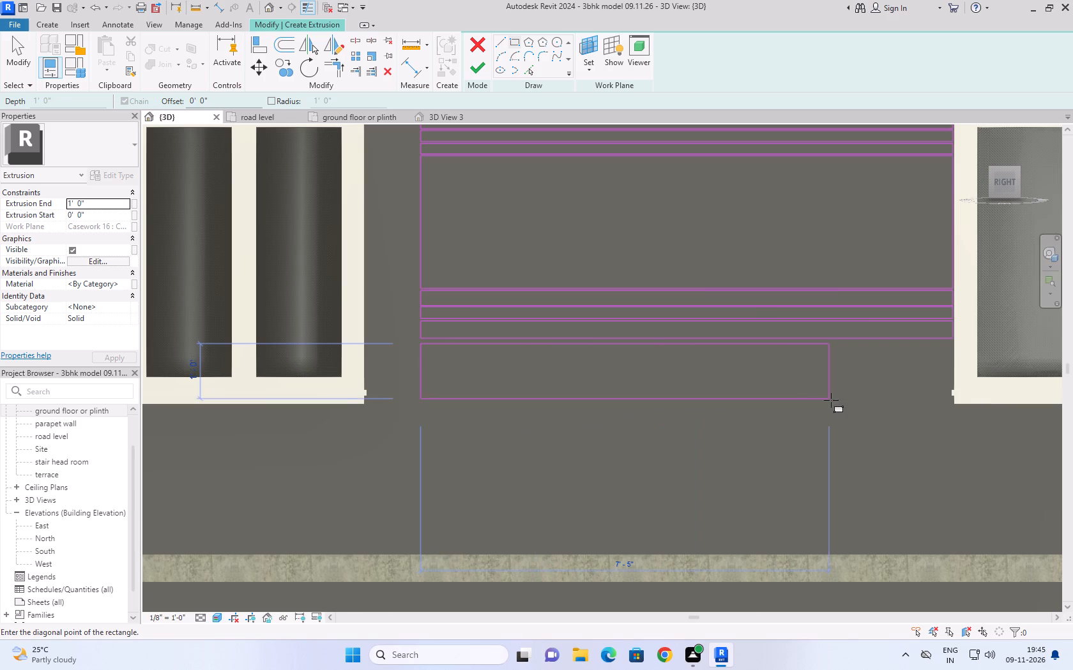
pyautogui.moveTo(909, 386); pyautogui.dragTo(753, 456, button='middle')
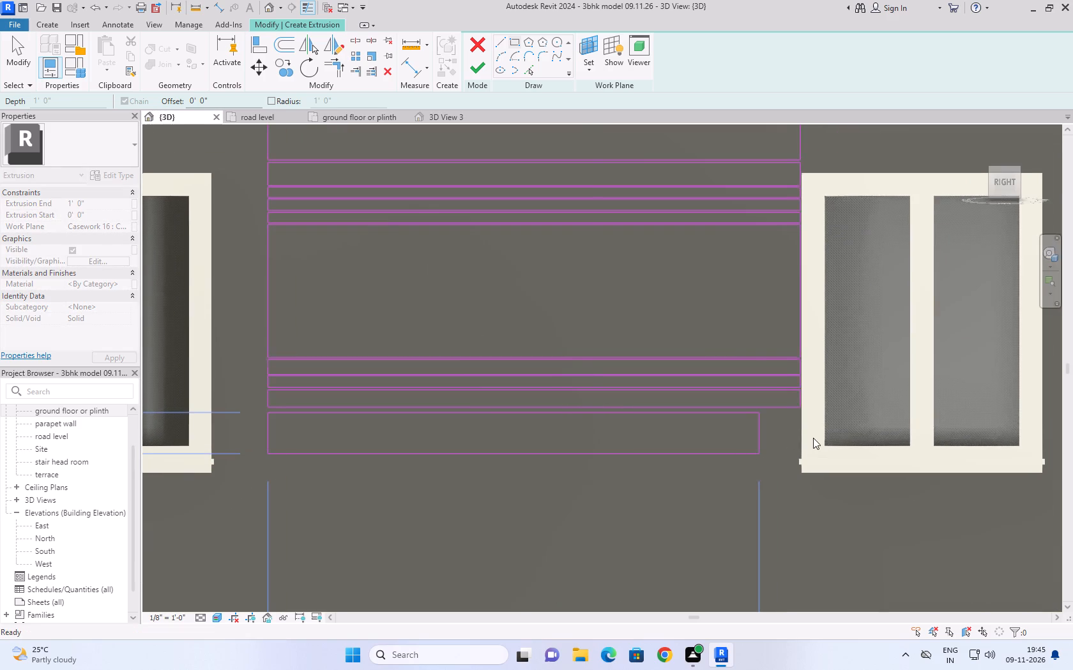
pyautogui.scroll(9, 813, 438)
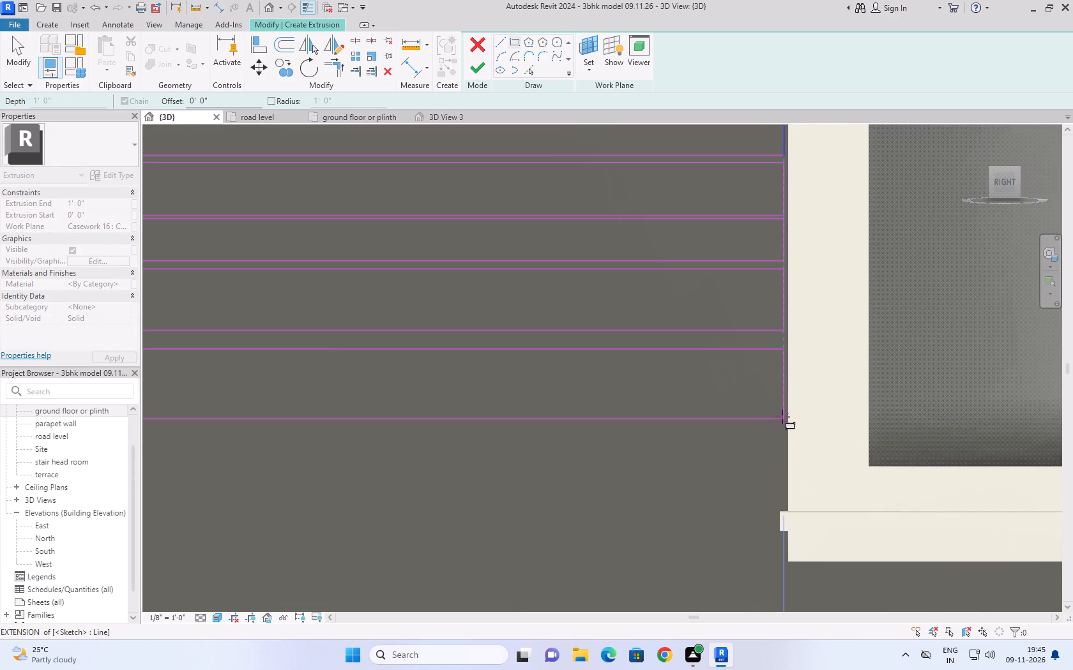
pyautogui.click(782, 417)
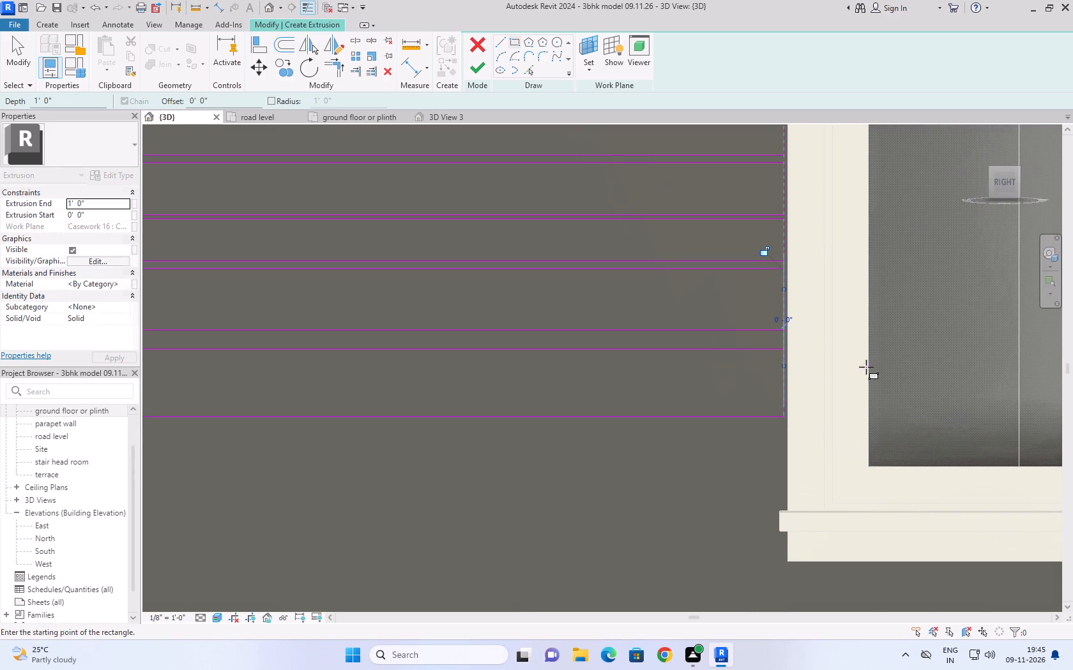
# Sketch an eleventh, tall rectangle about 9'-8" long and 3'-2.4" high, from below the tenth down to just above the plinth band.
pyautogui.scroll(-9, 902, 343)
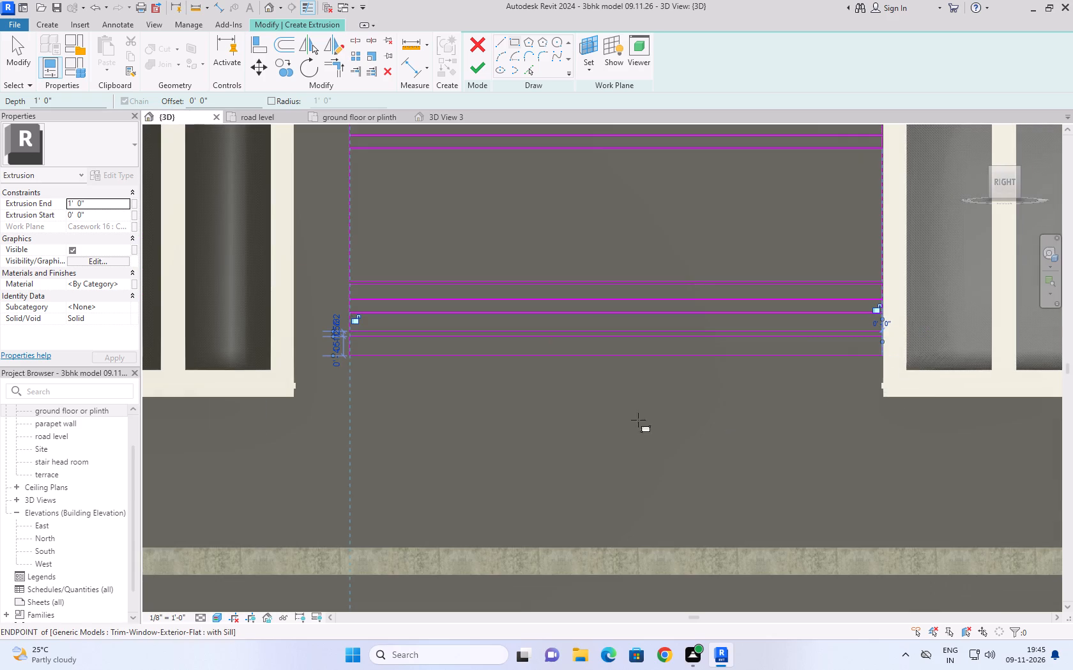
pyautogui.click(351, 366)
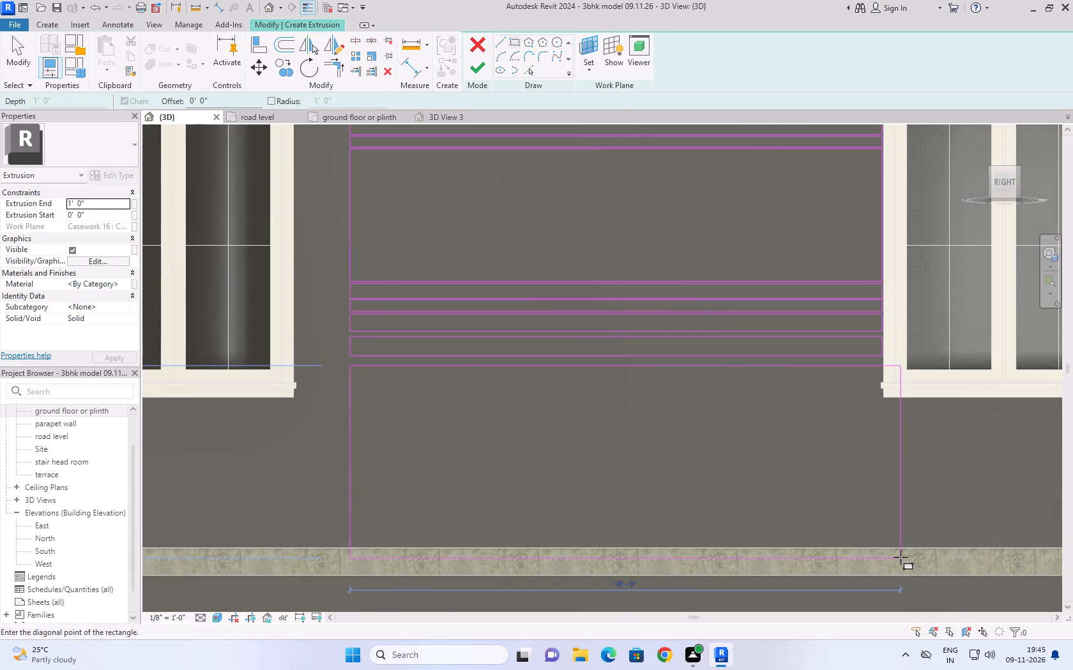
pyautogui.scroll(7, 884, 548)
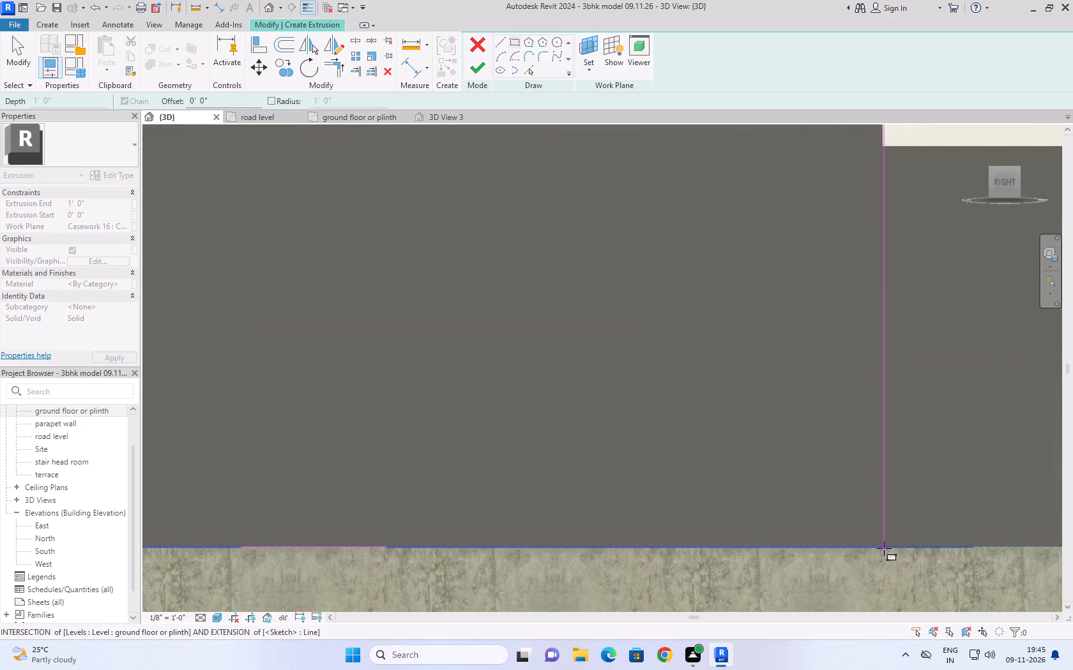
pyautogui.scroll(-4, 885, 542)
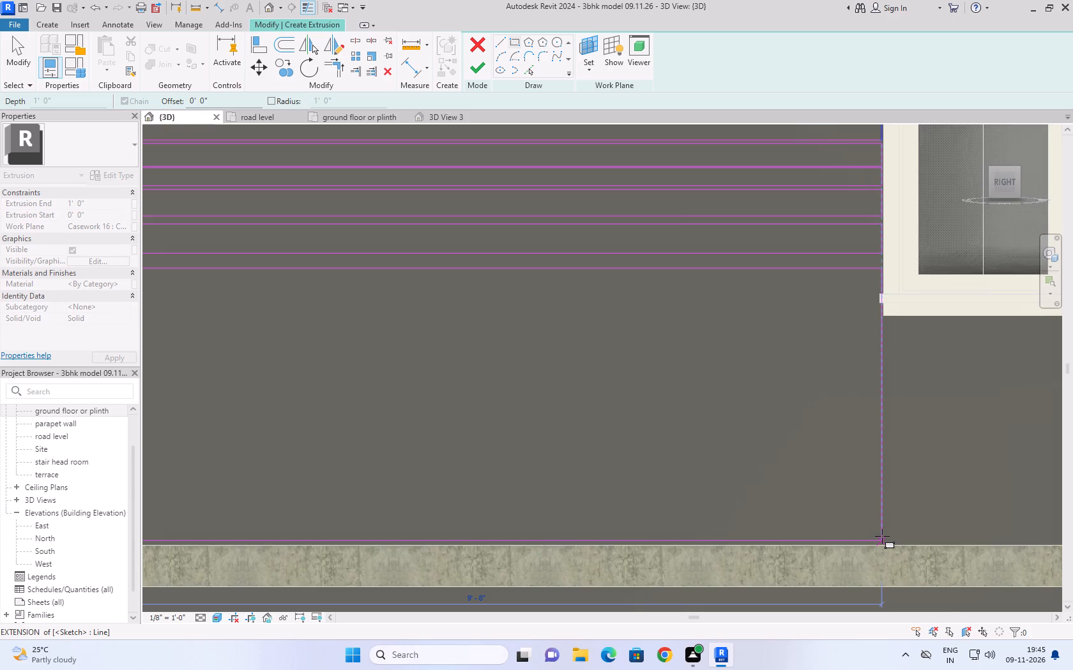
pyautogui.click(882, 536)
pyautogui.scroll(-8, 845, 497)
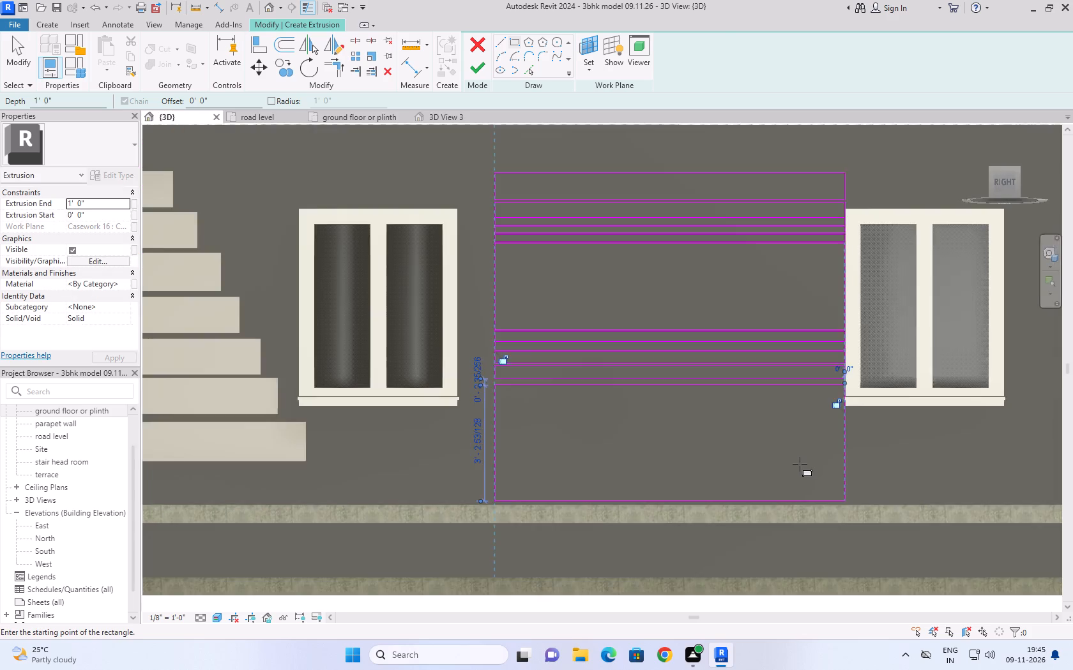
pyautogui.scroll(-3, 800, 464)
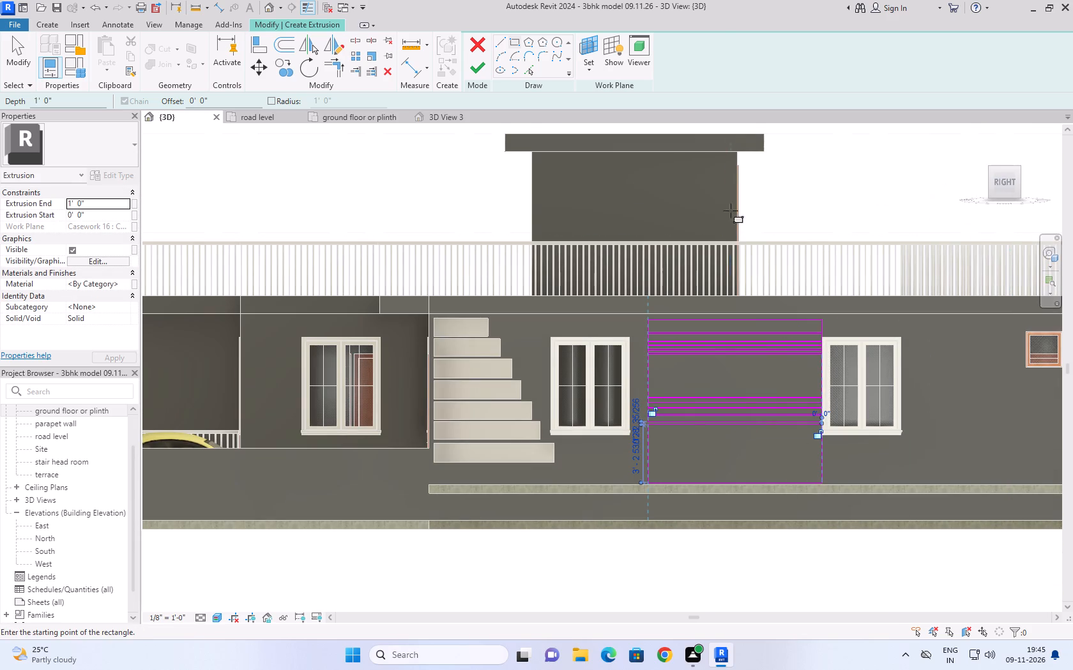
# Finish the sketch of the eleven stacked rectangles as a solid extrusion and complete the in-place casework model.
pyautogui.click(486, 70)
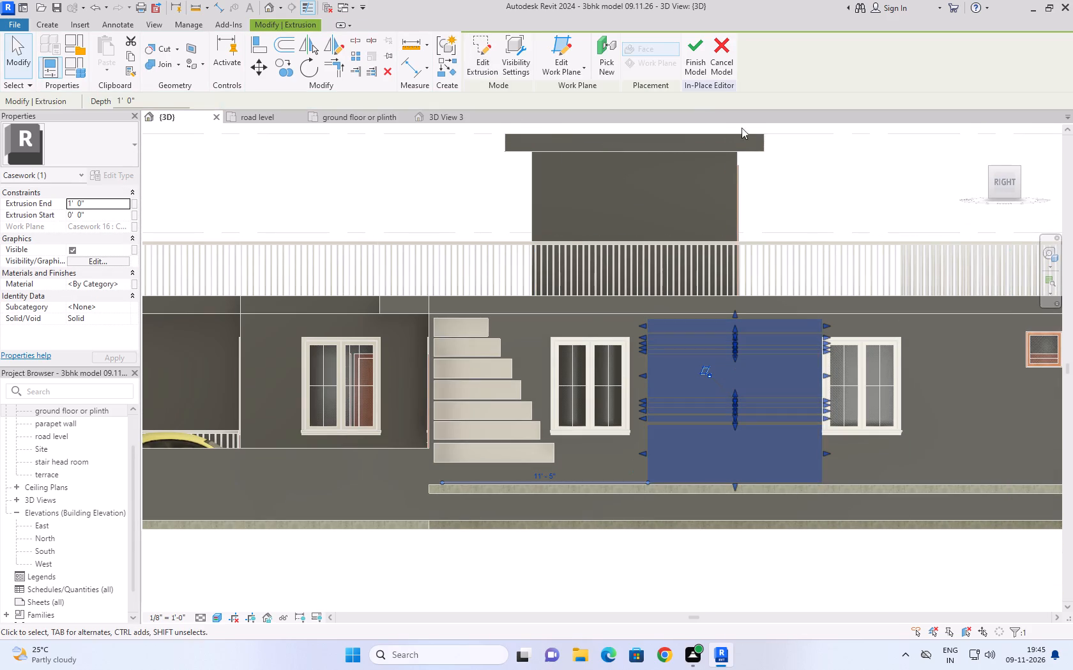
pyautogui.click(692, 56)
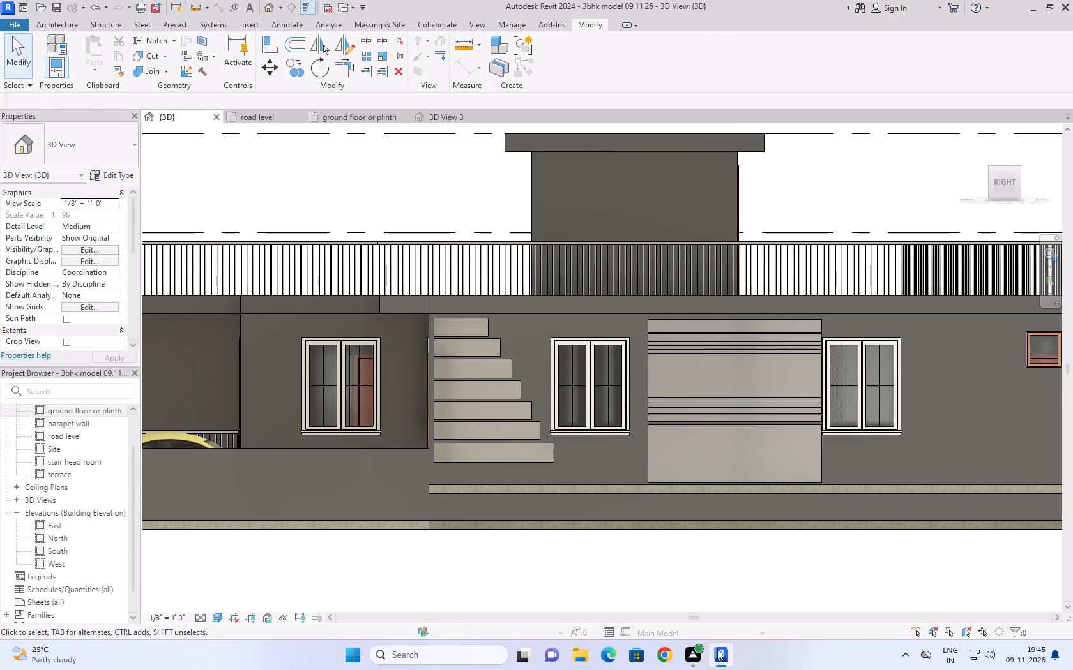
pyautogui.click(550, 450)
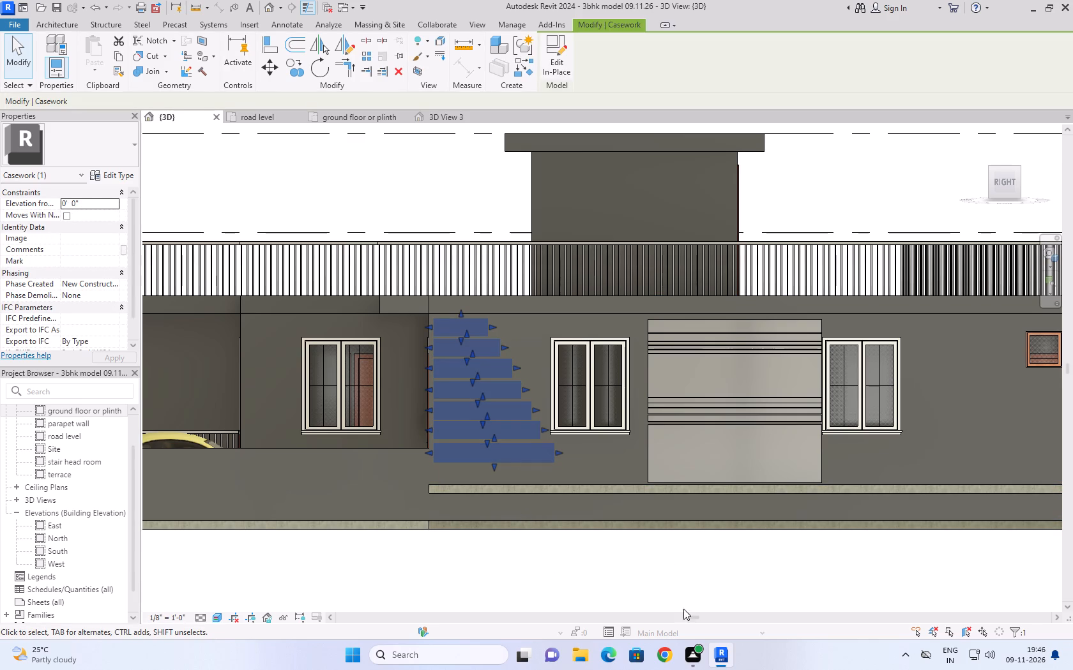
pyautogui.click(735, 584)
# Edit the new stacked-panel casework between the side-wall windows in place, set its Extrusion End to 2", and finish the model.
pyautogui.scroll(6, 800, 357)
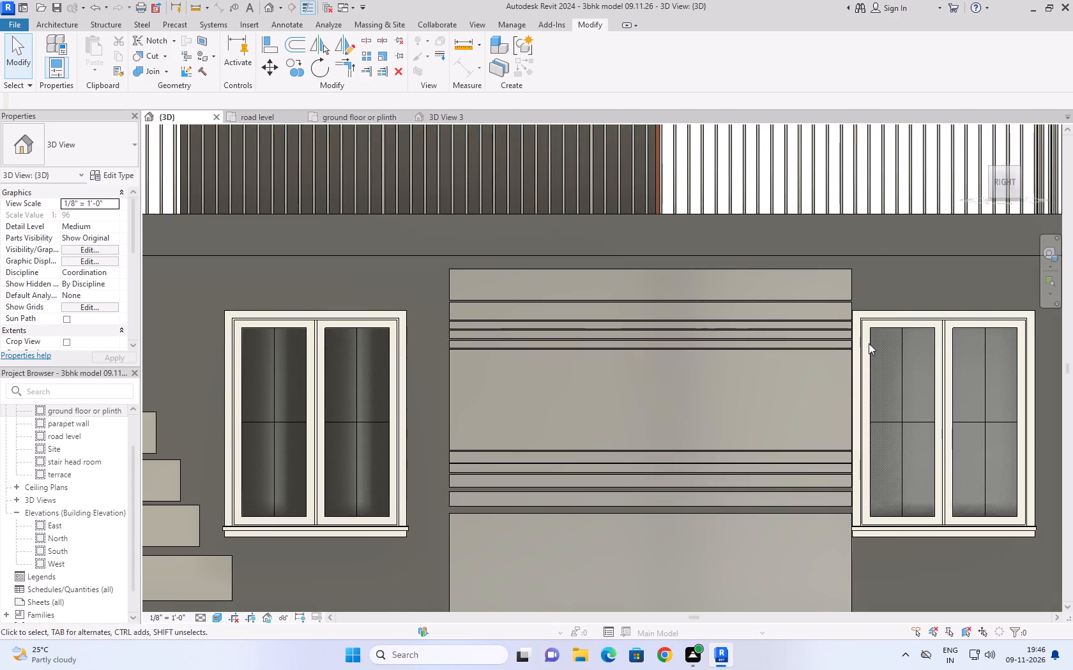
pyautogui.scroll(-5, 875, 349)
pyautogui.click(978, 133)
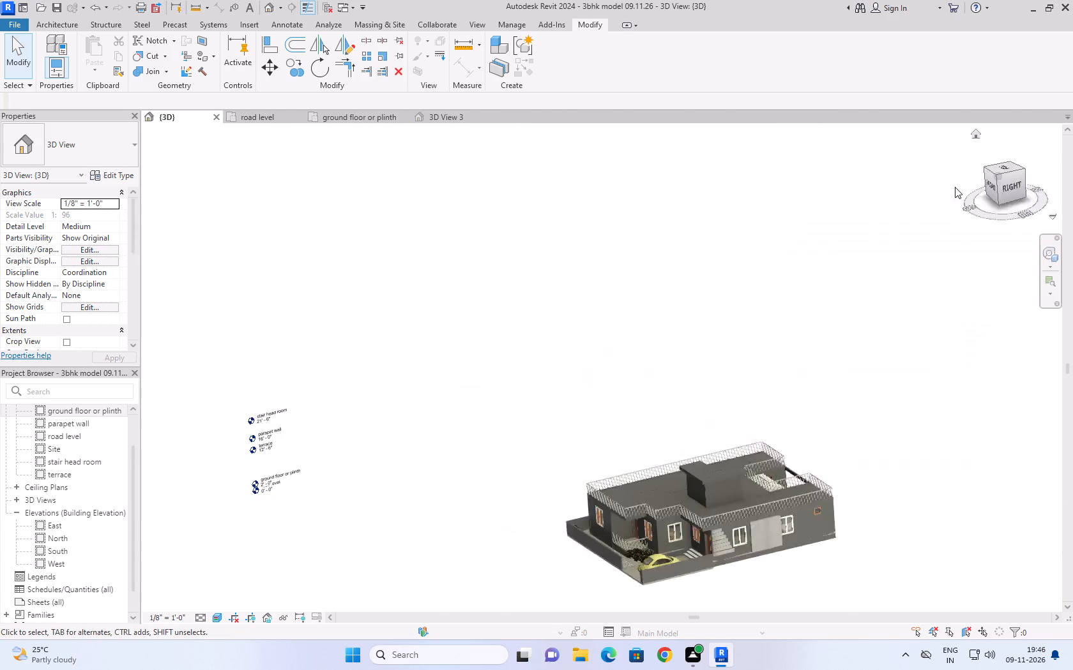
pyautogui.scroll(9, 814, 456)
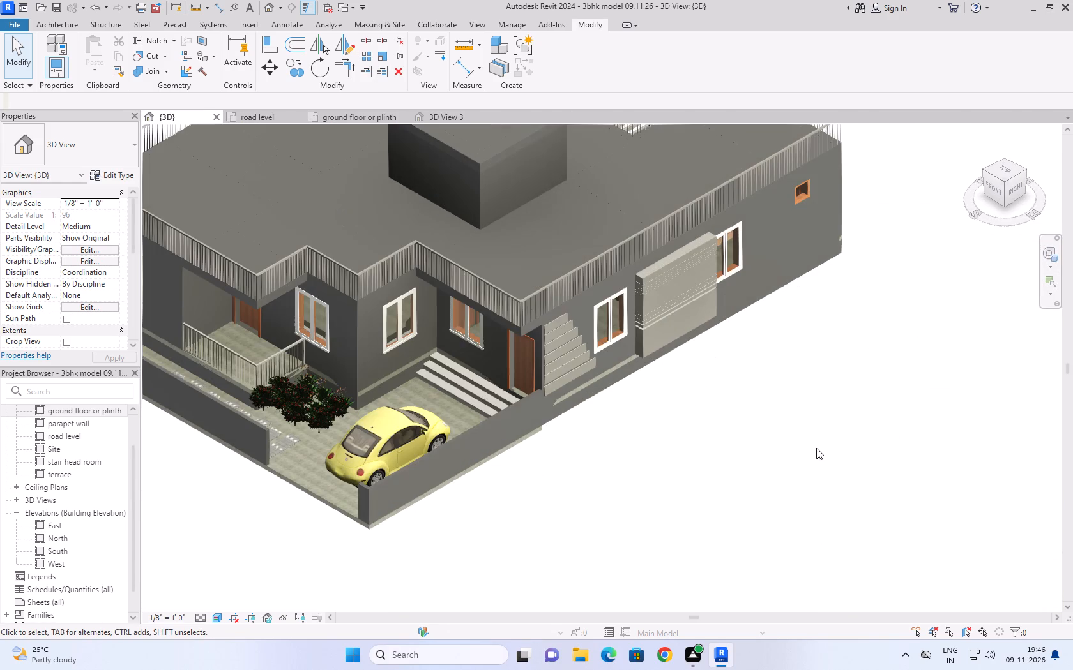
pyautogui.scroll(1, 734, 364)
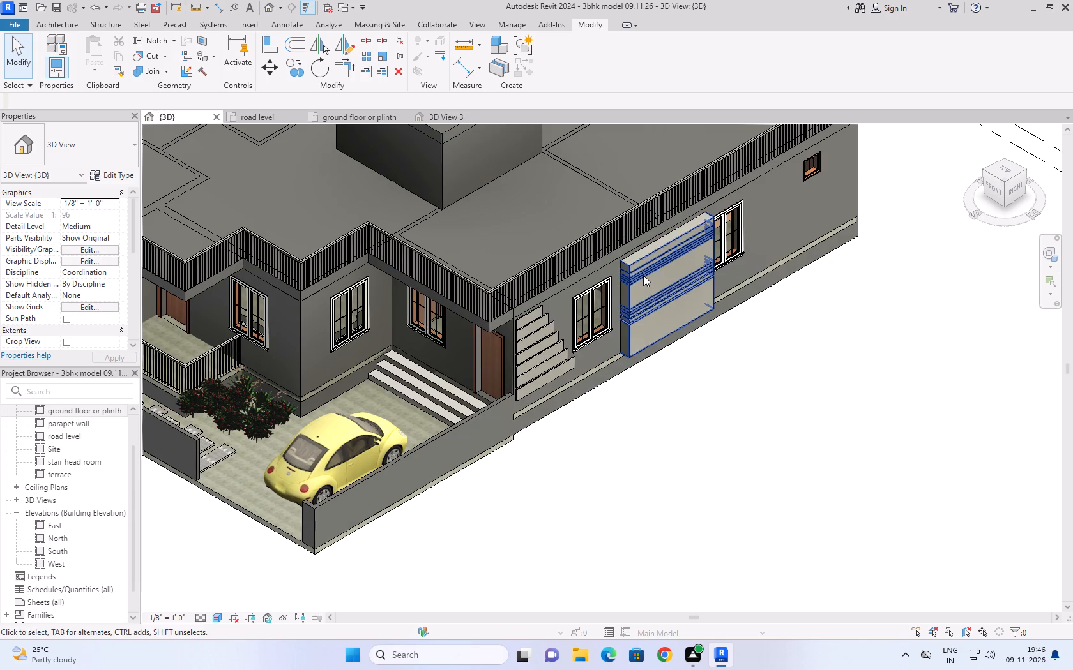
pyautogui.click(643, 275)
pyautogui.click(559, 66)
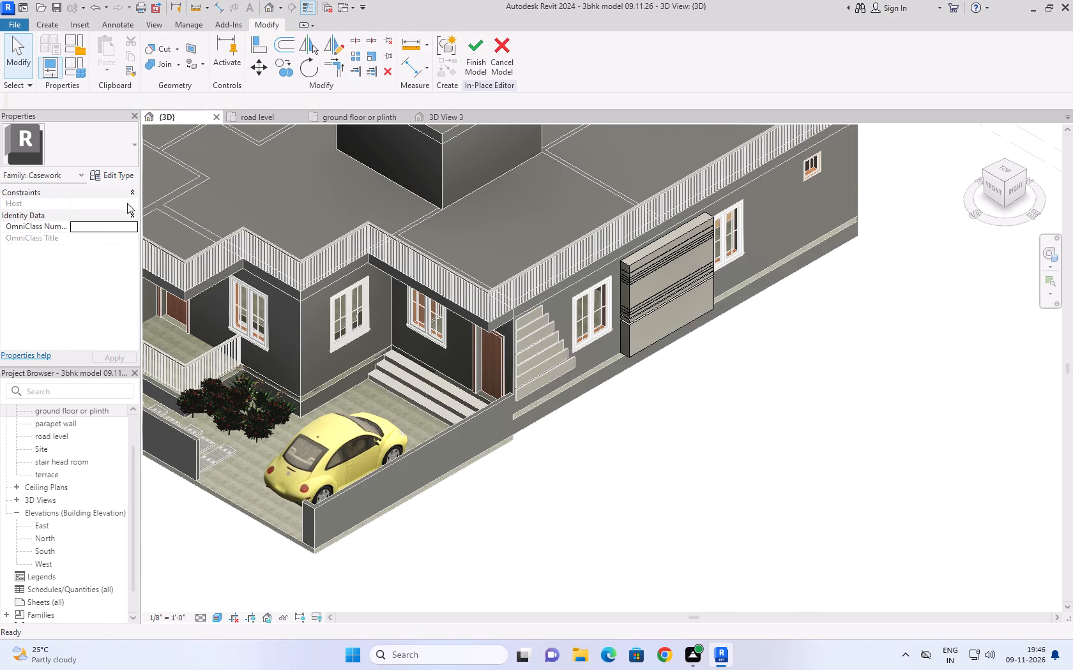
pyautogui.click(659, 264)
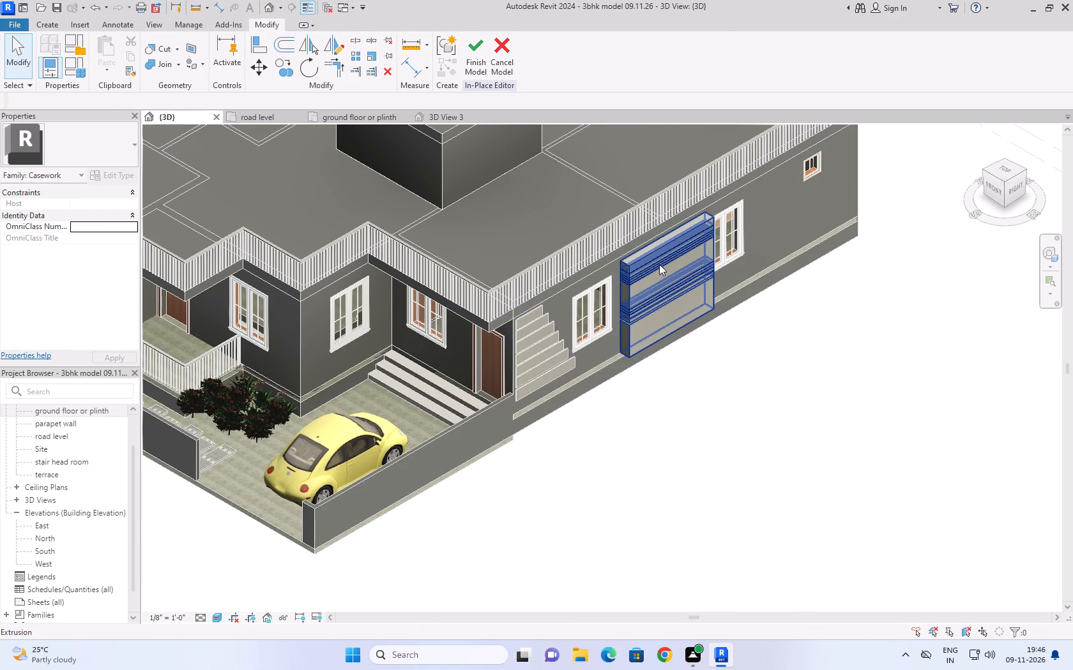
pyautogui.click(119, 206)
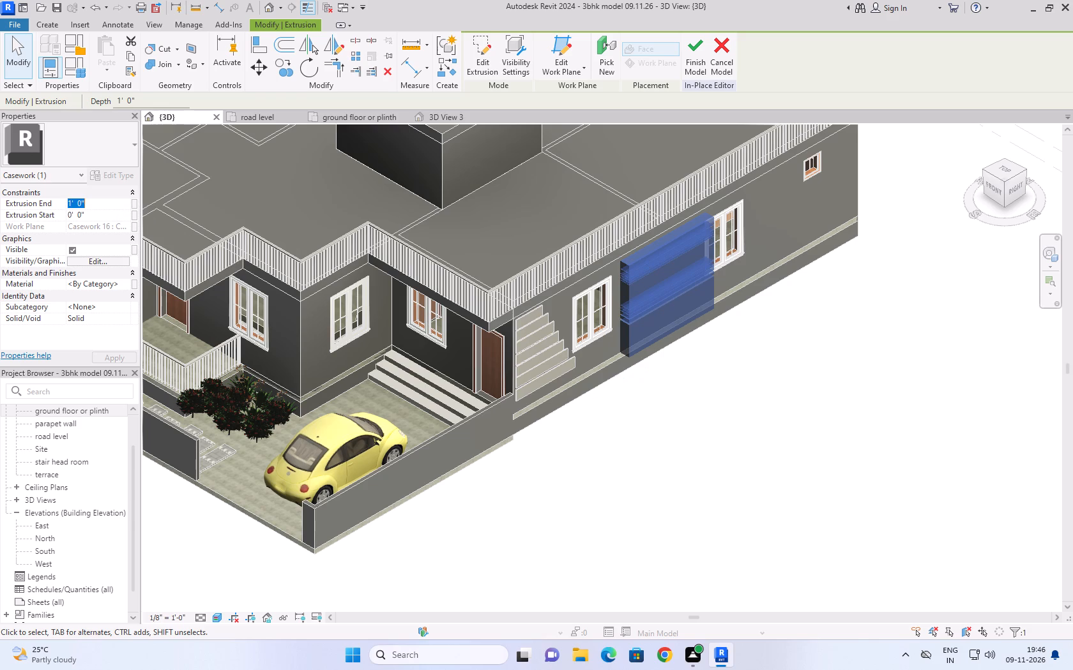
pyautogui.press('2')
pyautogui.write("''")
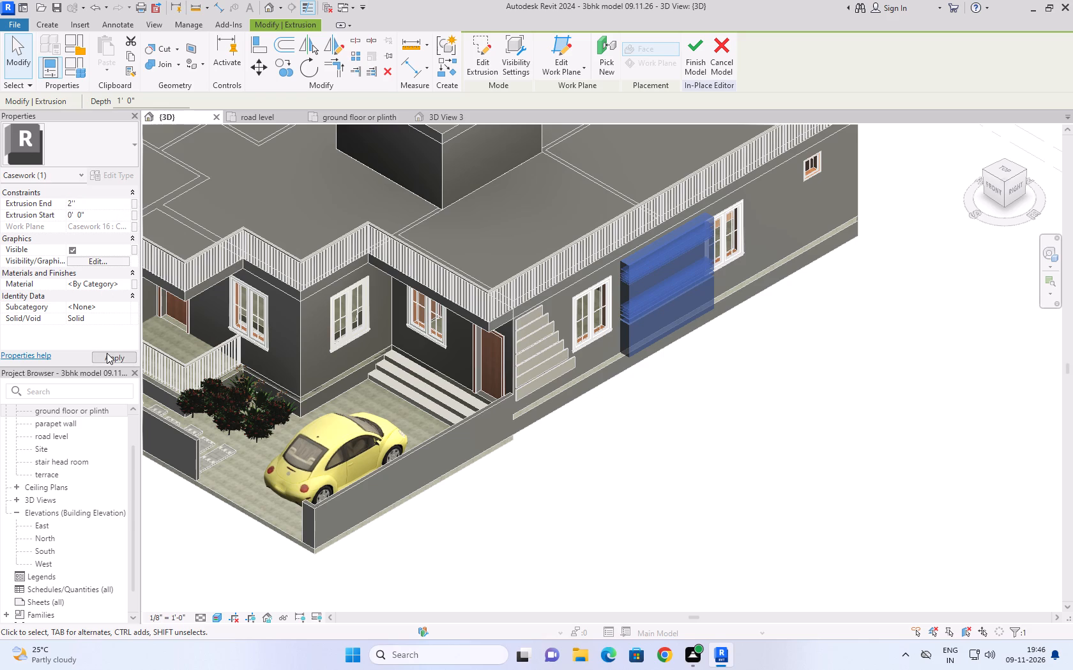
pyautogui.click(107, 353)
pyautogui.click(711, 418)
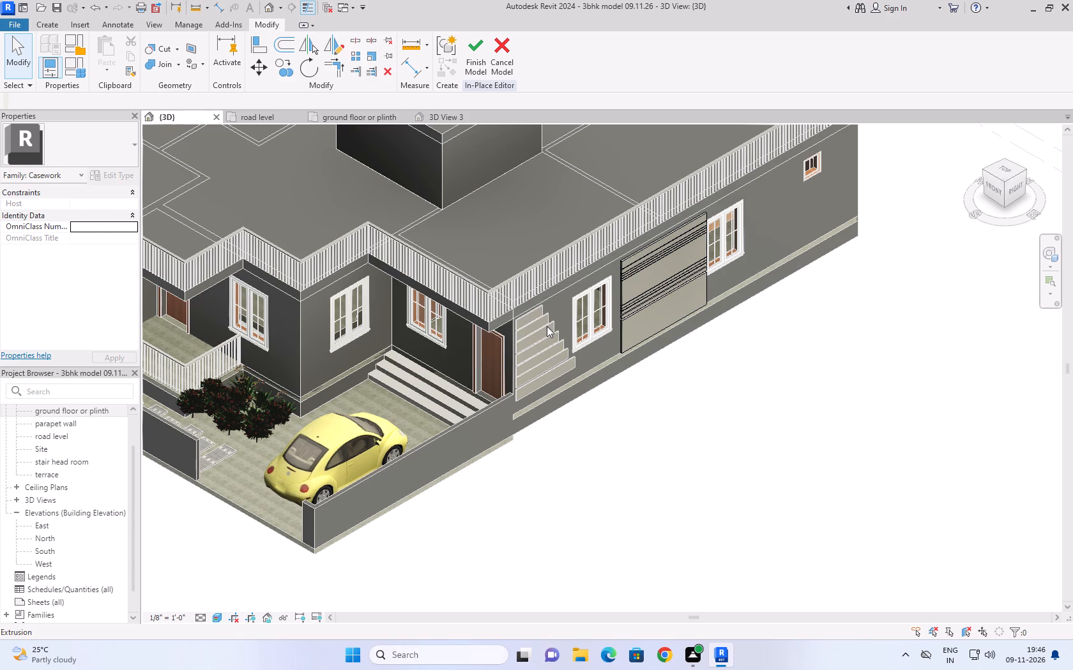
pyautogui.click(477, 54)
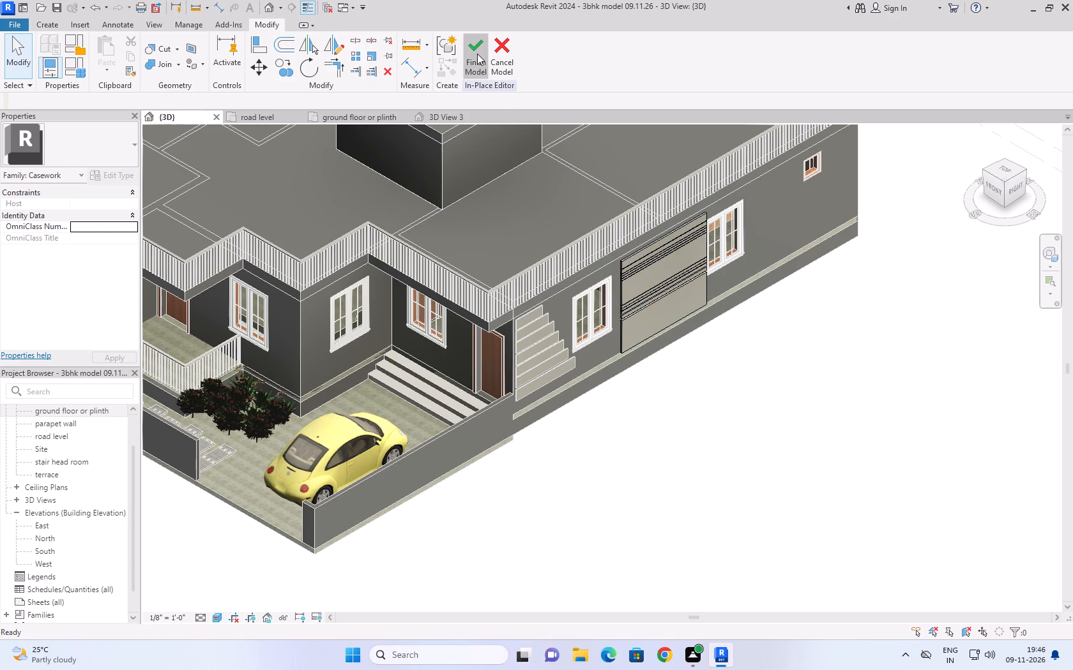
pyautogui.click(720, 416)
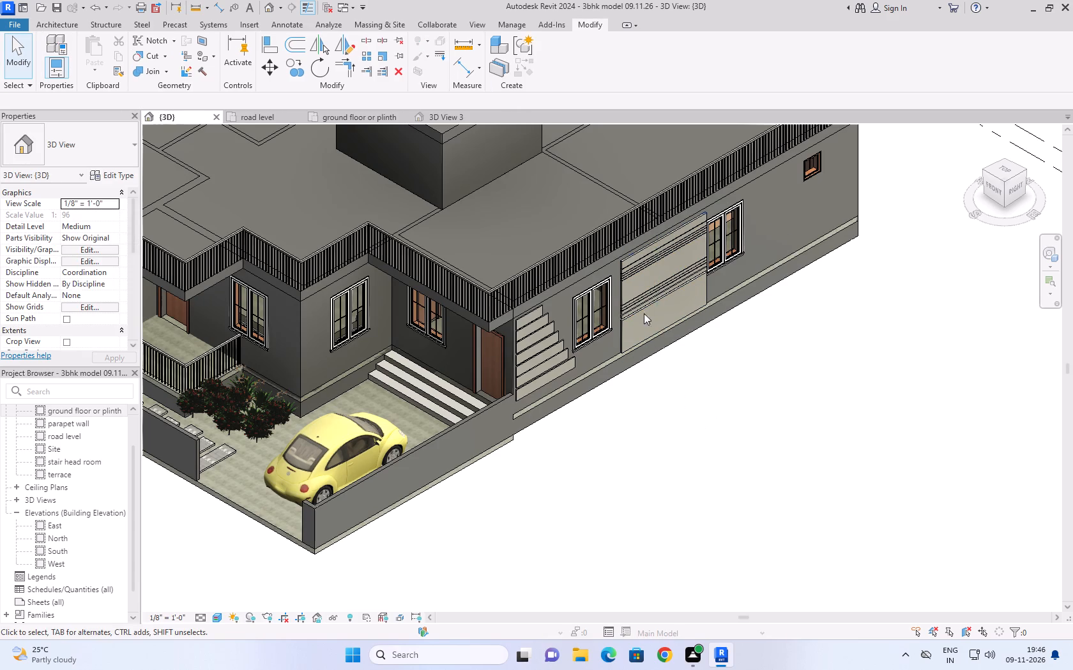
# Edit the stacked-panel casework between the side-wall windows in place, set its Extrusion End to 1", and finish the model.
pyautogui.click(634, 265)
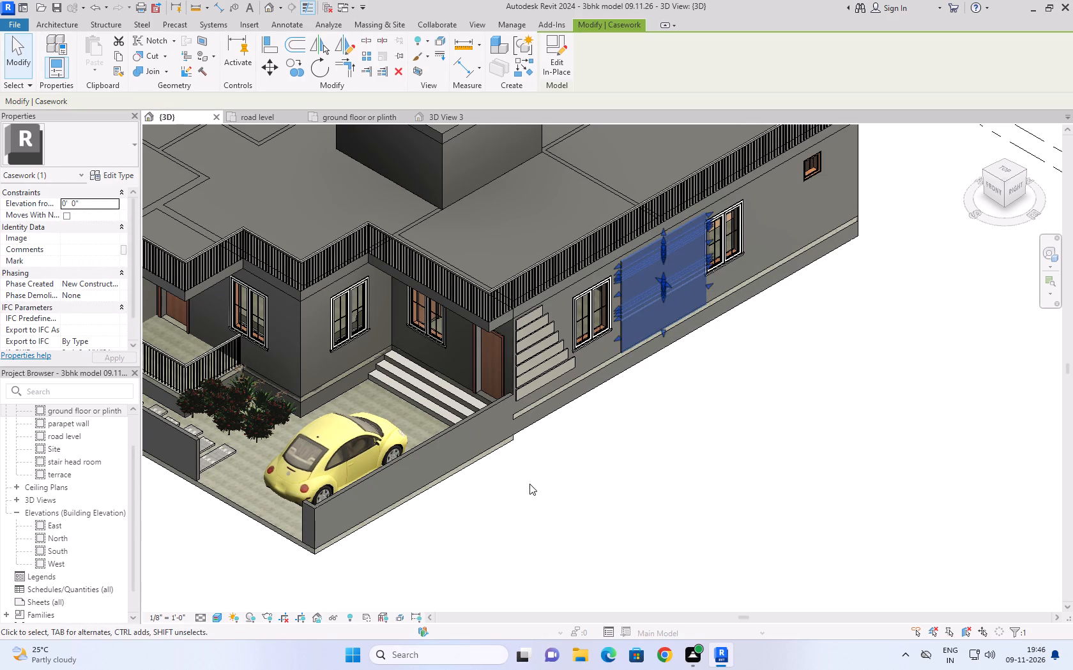
pyautogui.click(708, 509)
pyautogui.click(559, 365)
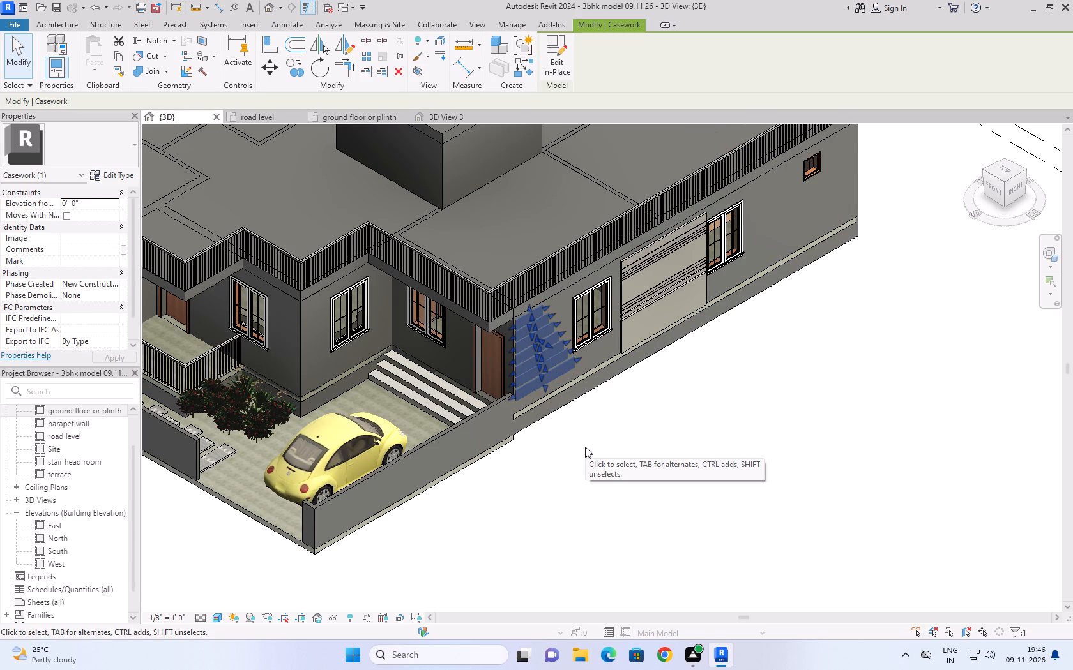
pyautogui.click(731, 408)
pyautogui.click(637, 274)
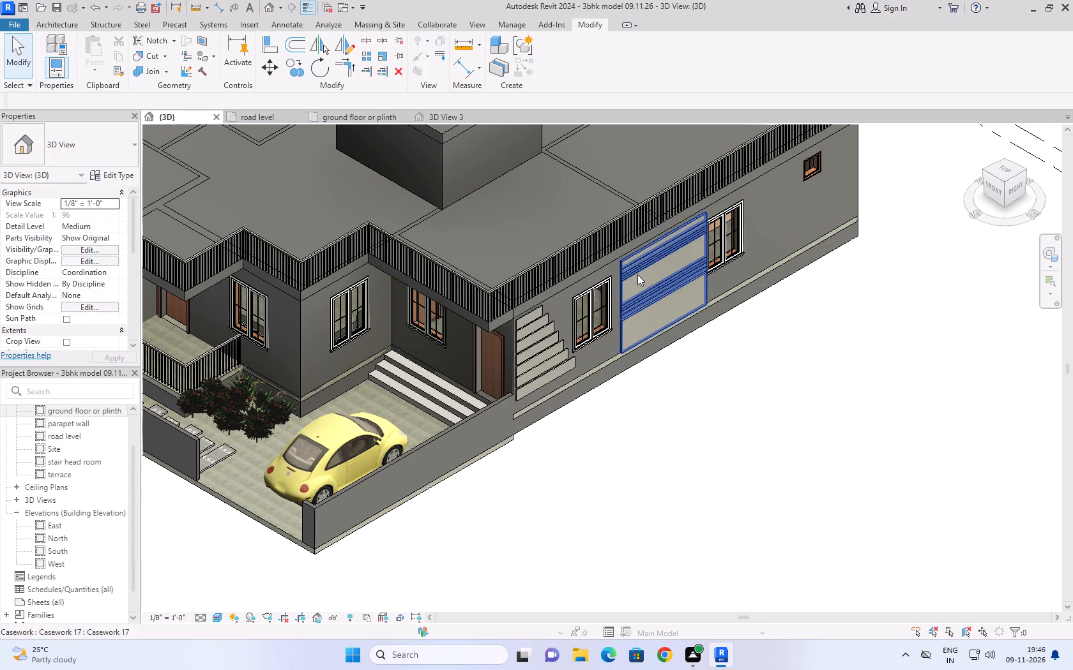
pyautogui.click(562, 63)
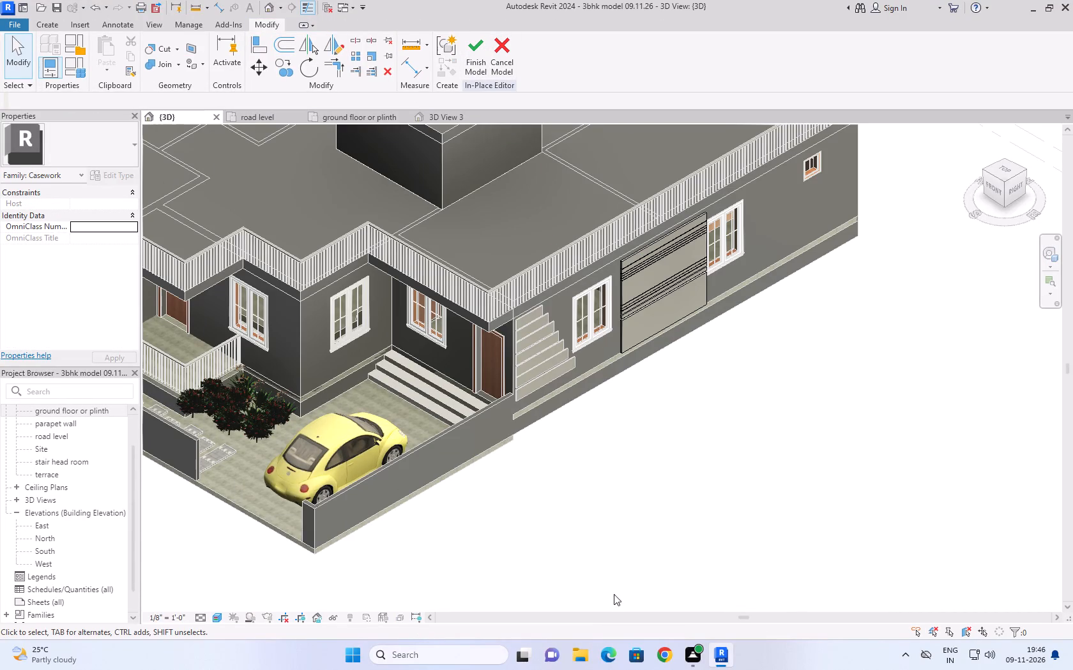
pyautogui.click(634, 313)
pyautogui.click(97, 203)
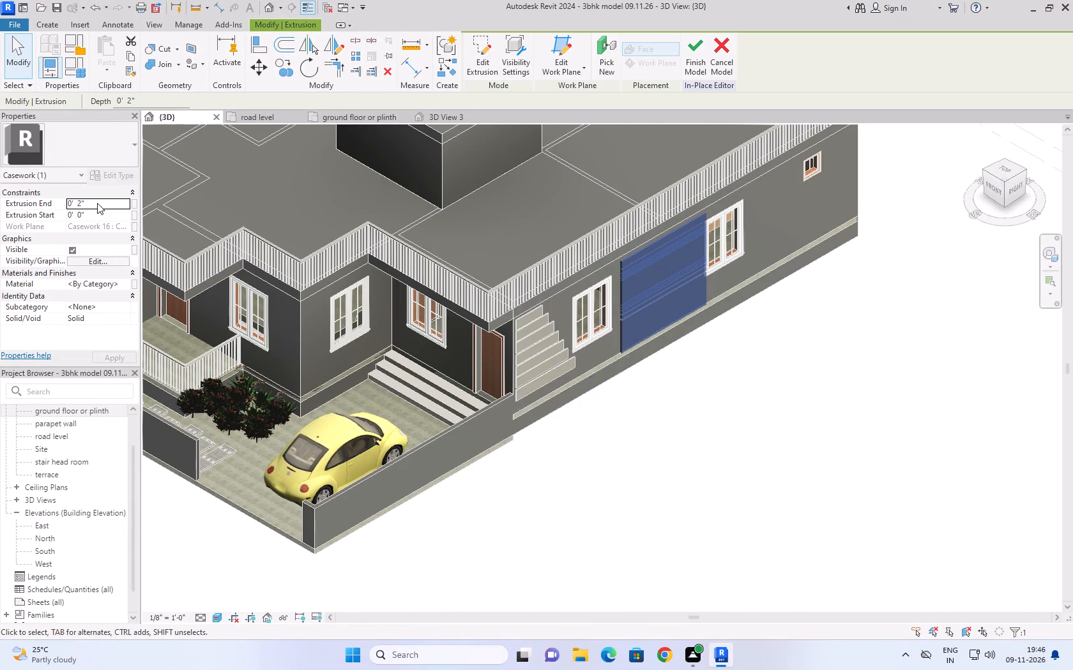
pyautogui.press('1')
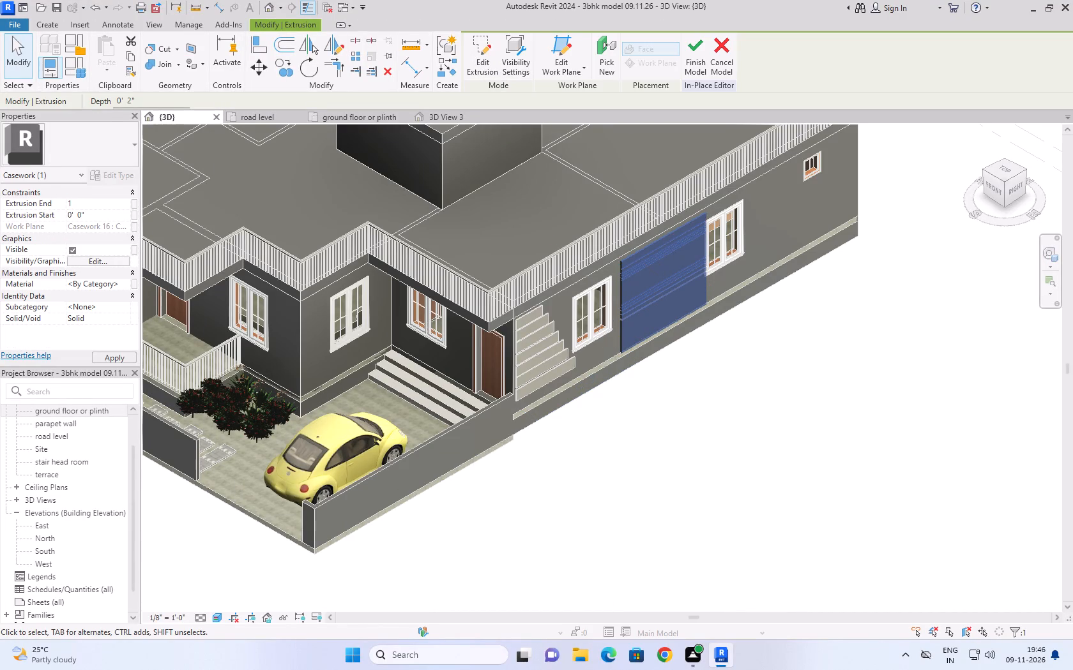
pyautogui.write("''")
pyautogui.click(706, 414)
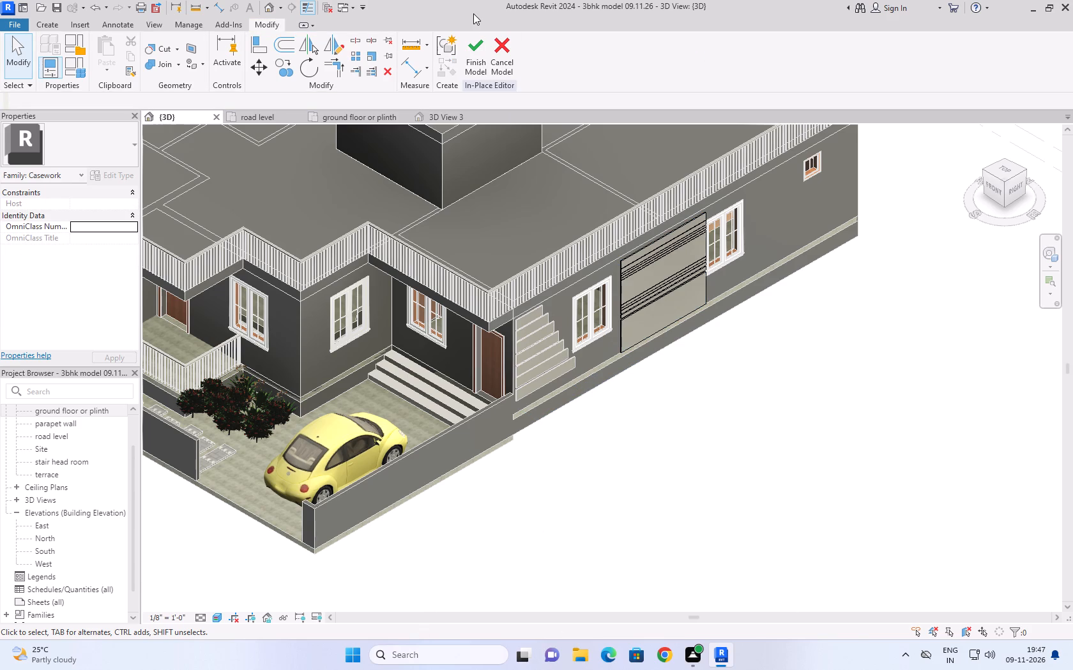
pyautogui.click(474, 40)
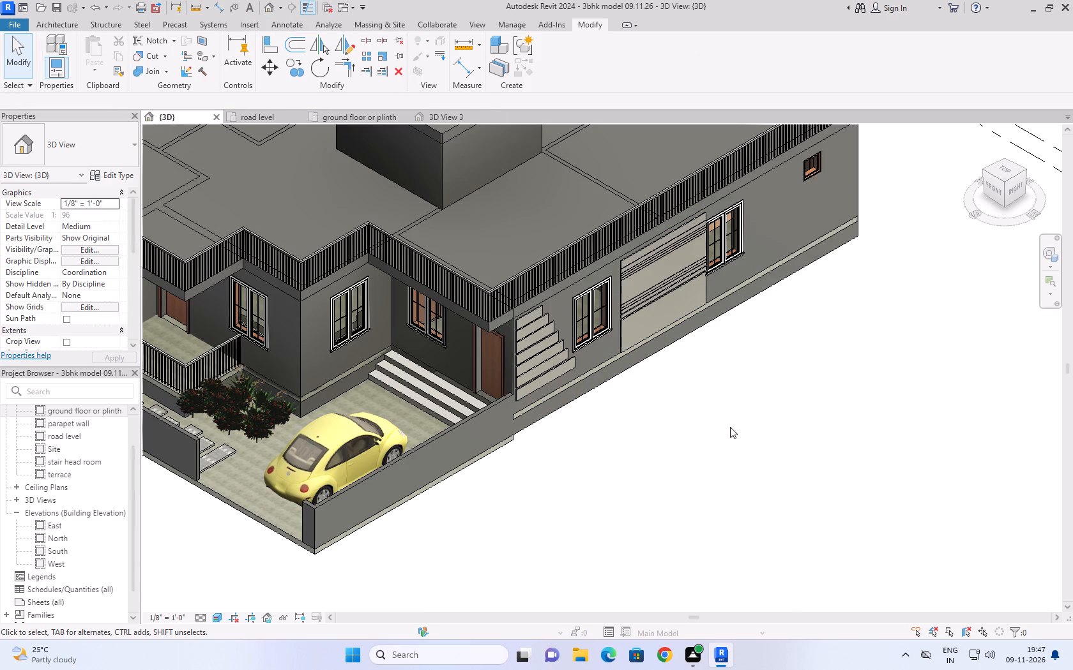
# Check the extrusion depth of the stepped side-wall panels in the in-place editor, closing the editor when done.
pyautogui.click(634, 430)
pyautogui.click(538, 364)
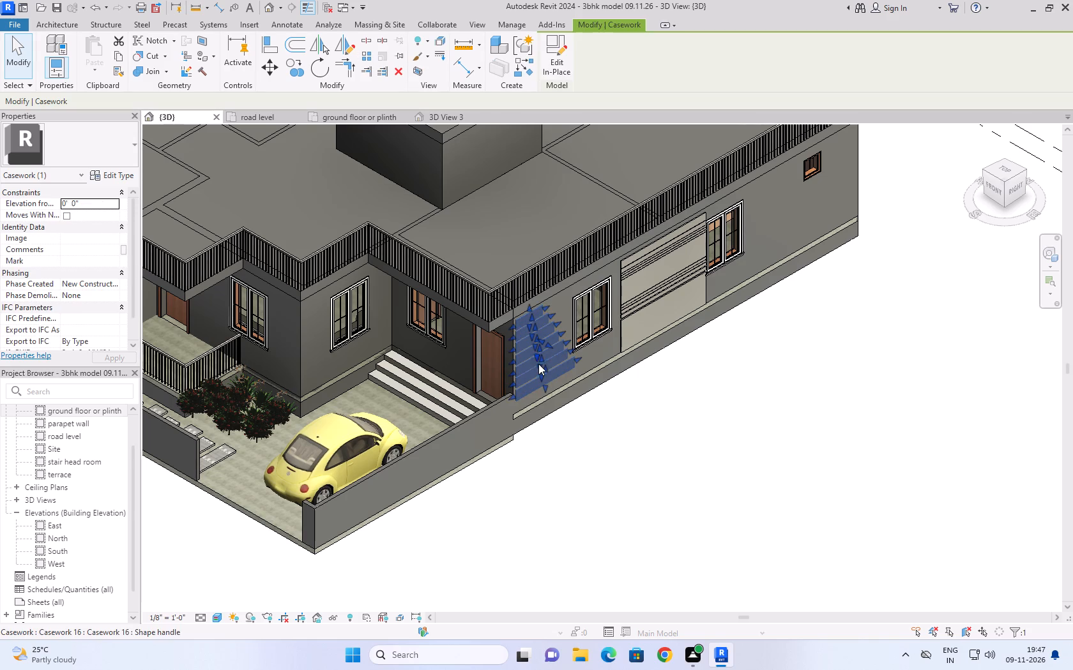
pyautogui.click(561, 60)
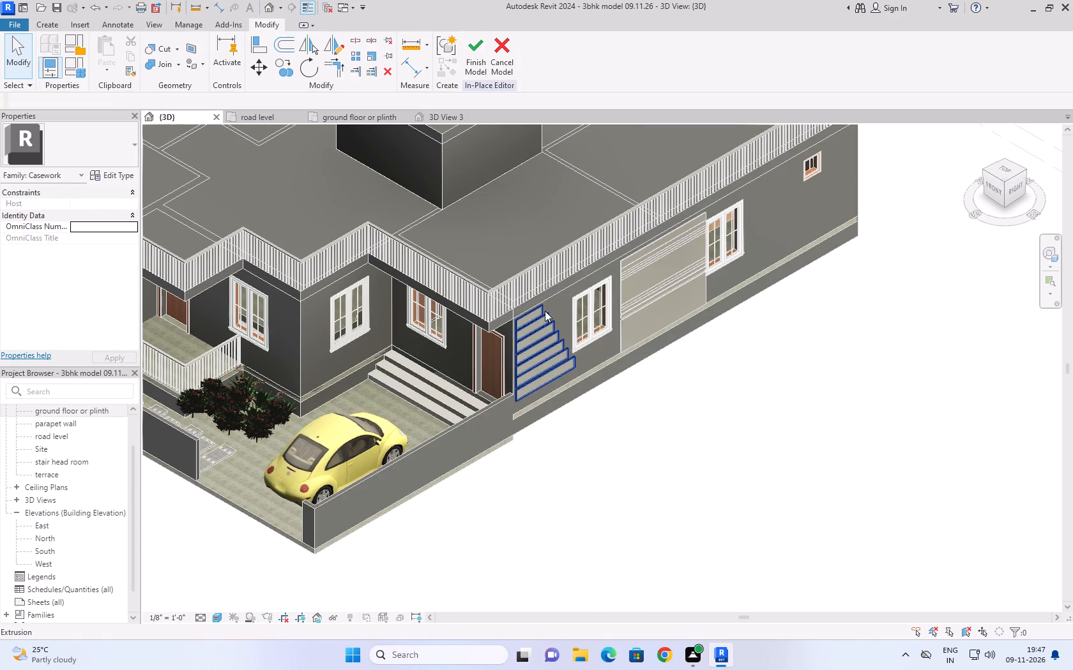
pyautogui.click(545, 311)
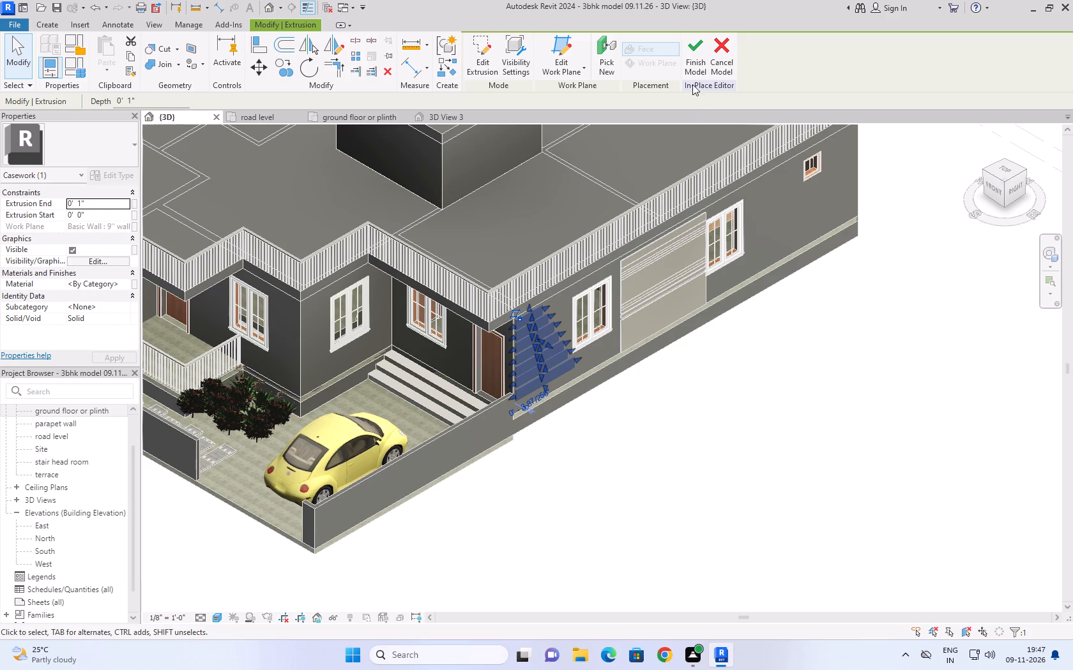
pyautogui.click(690, 55)
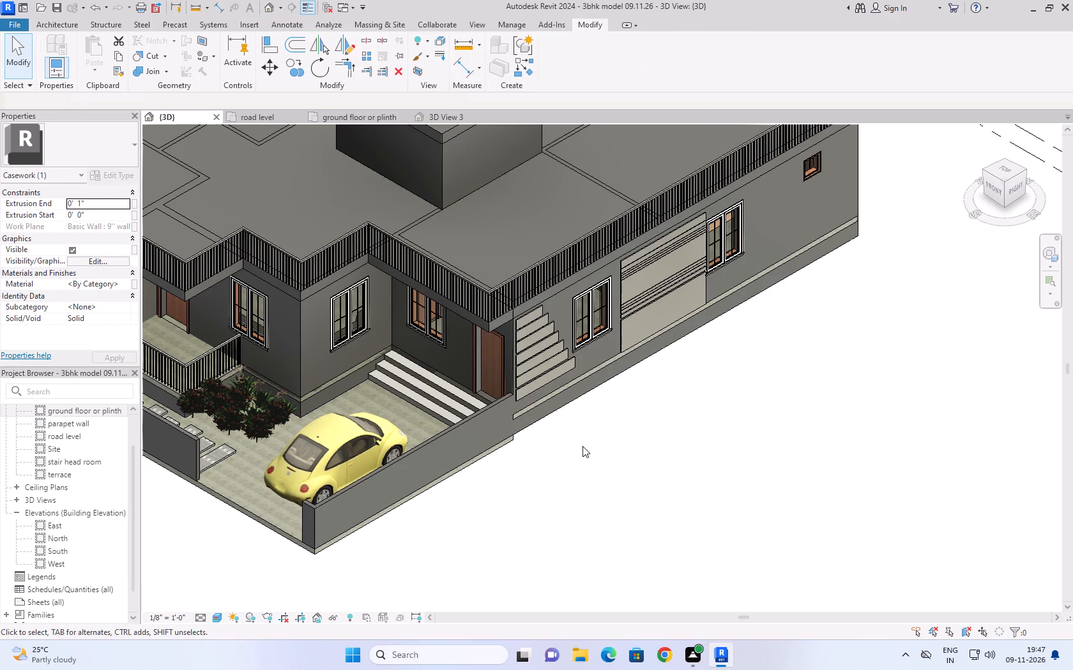
pyautogui.click(582, 446)
pyautogui.click(13, 46)
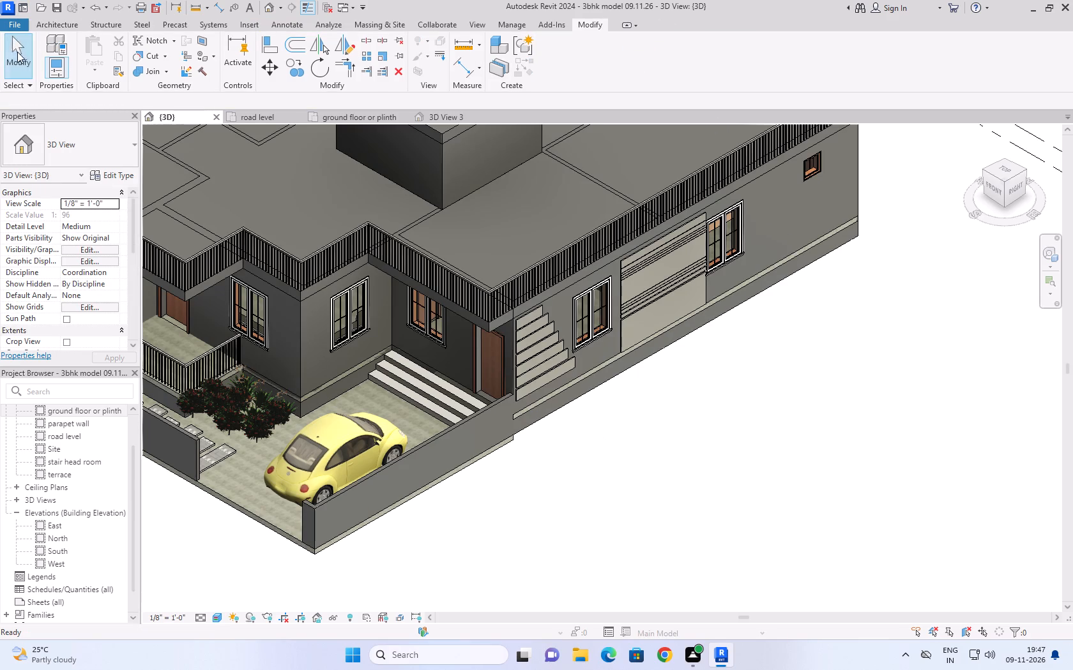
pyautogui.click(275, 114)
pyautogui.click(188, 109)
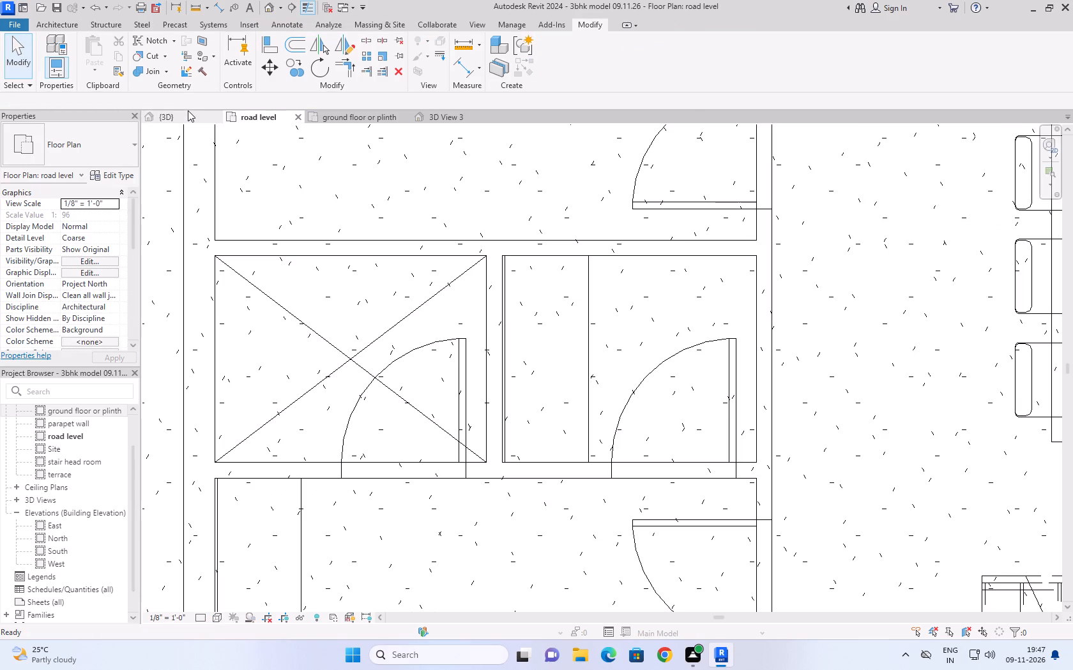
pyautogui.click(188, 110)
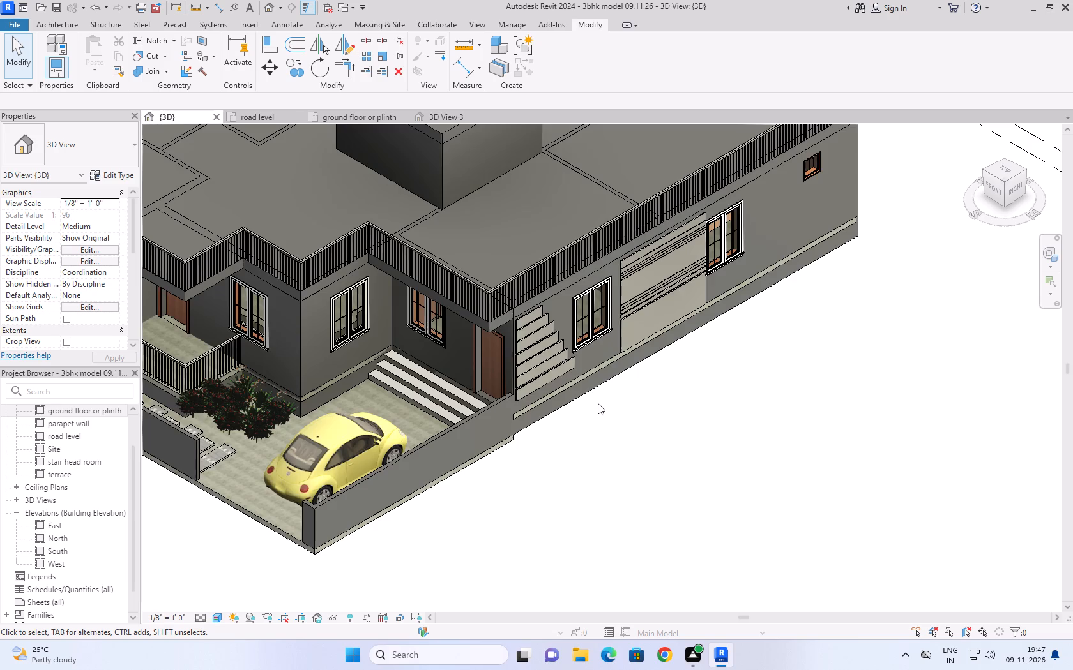
# Lengthen the stepped casework's bottom bar under the adjacent window almost to its far edge, and the bar above it to just short of the frame.
pyautogui.scroll(7, 598, 403)
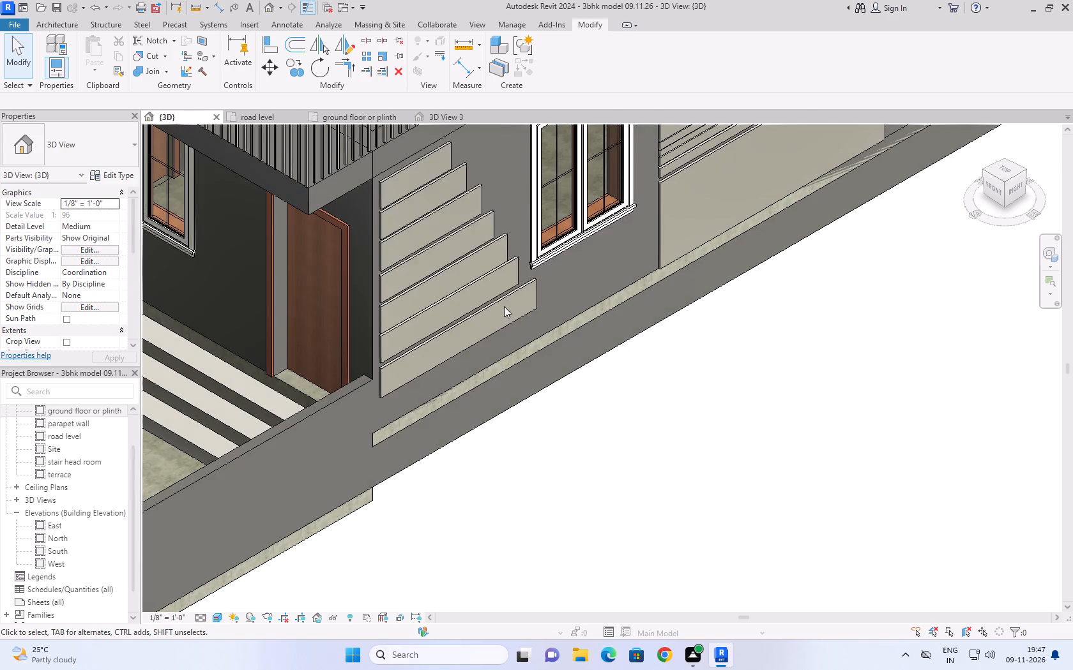
pyautogui.click(537, 294)
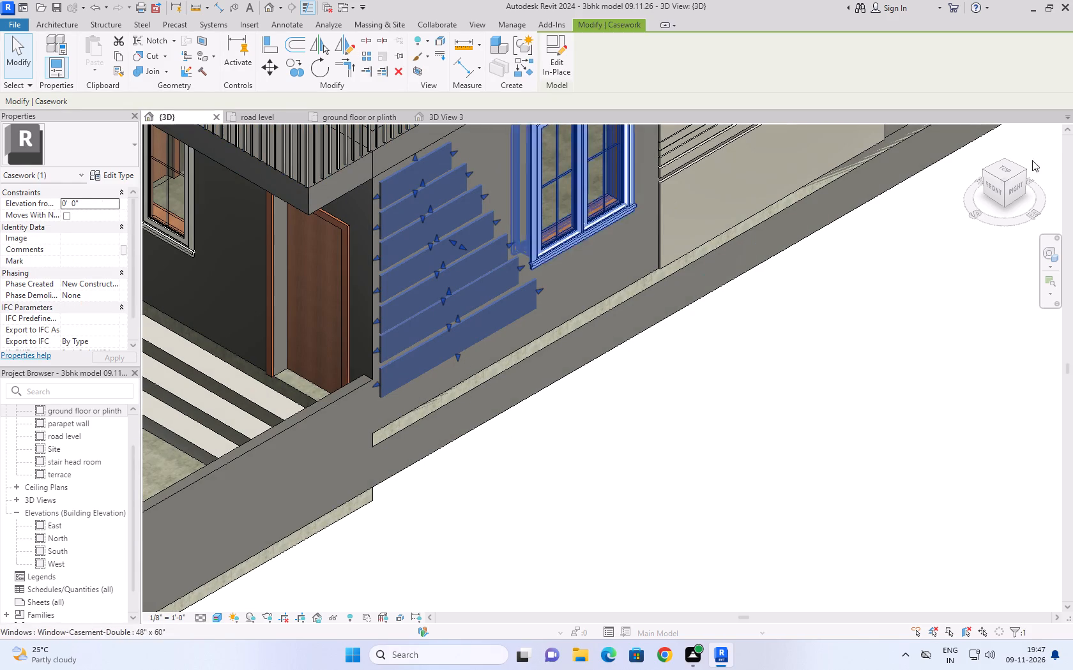
pyautogui.click(1017, 185)
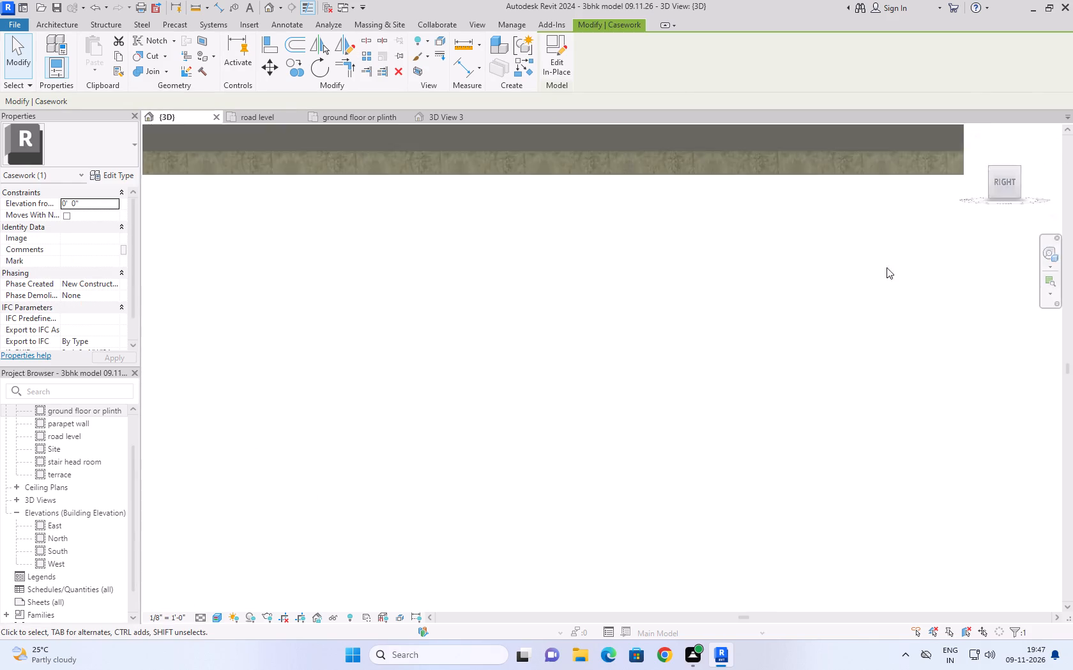
pyautogui.scroll(-3, 684, 350)
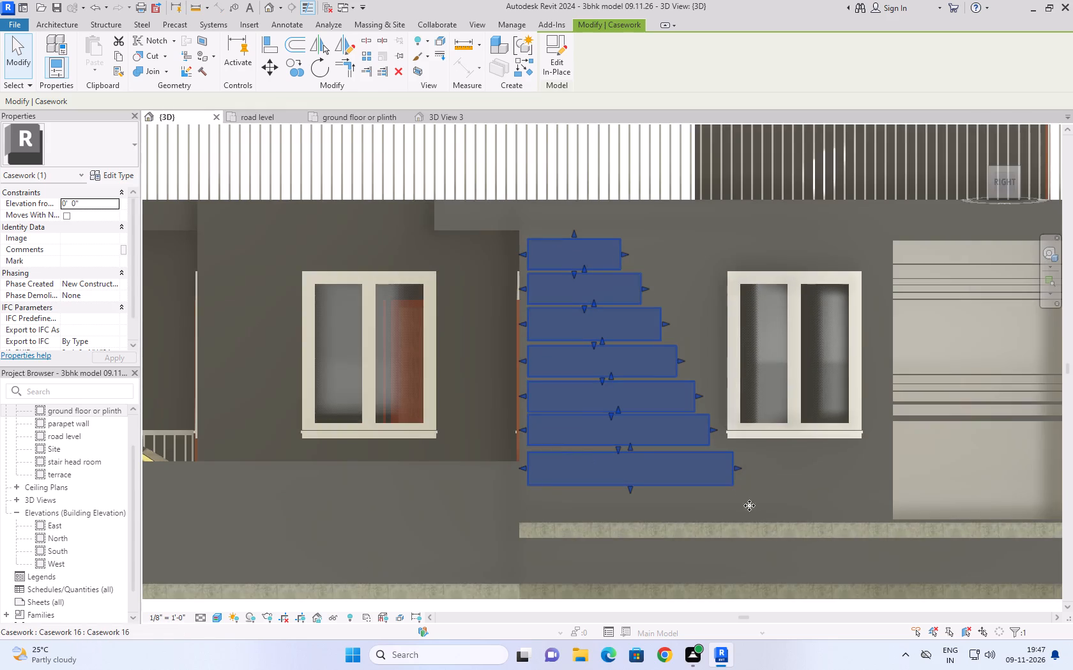
pyautogui.moveTo(739, 468); pyautogui.dragTo(846, 462)
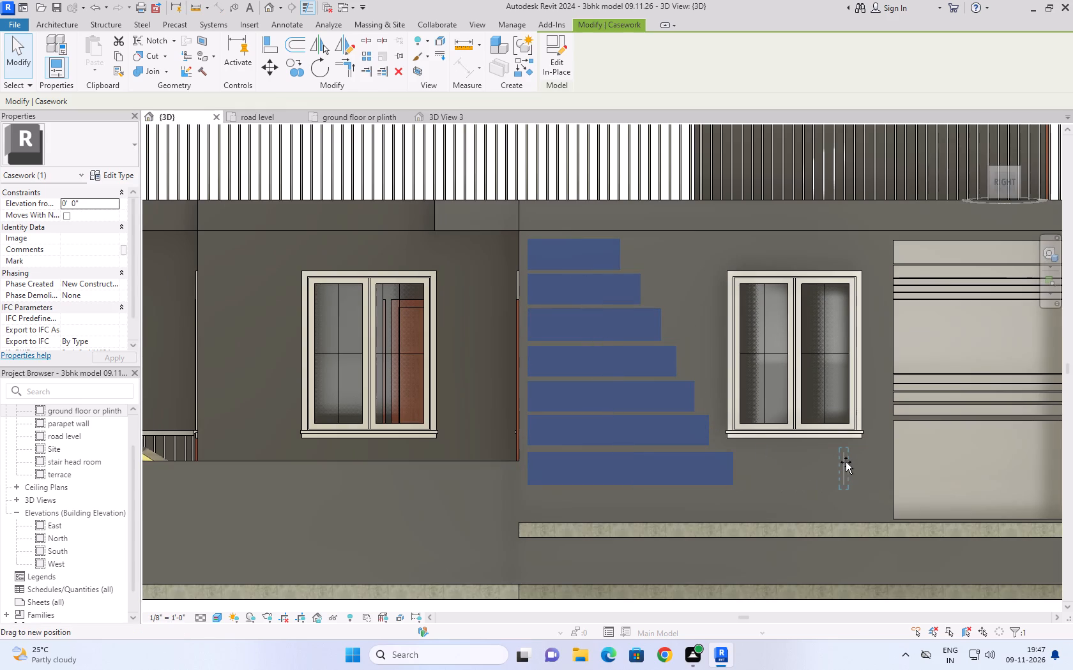
pyautogui.moveTo(846, 462); pyautogui.dragTo(848, 463)
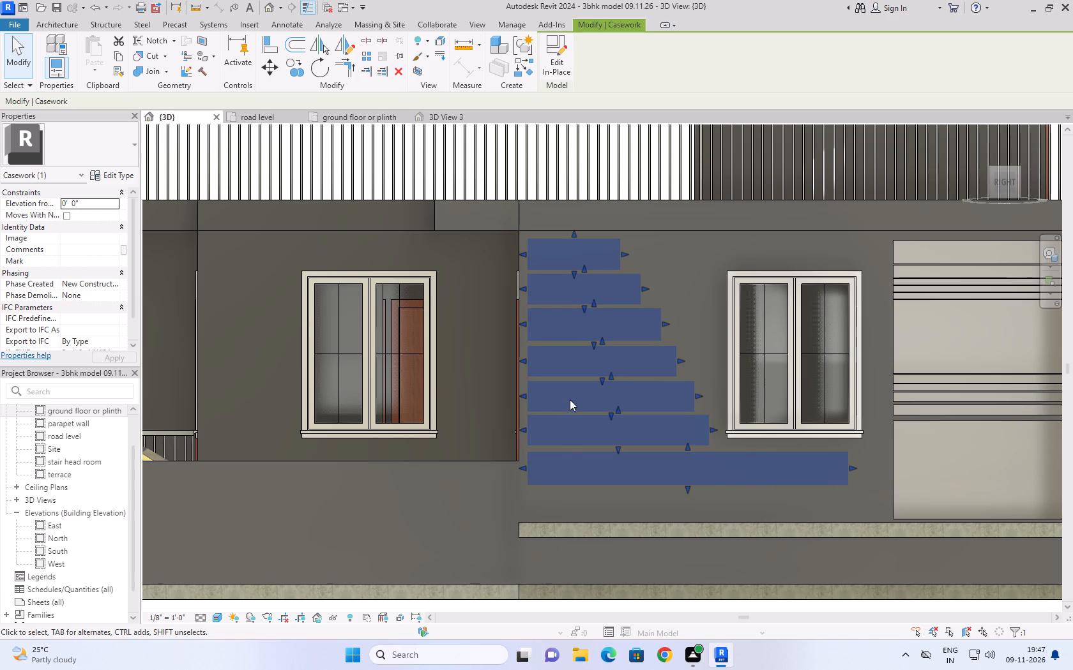
pyautogui.moveTo(711, 430); pyautogui.dragTo(717, 431)
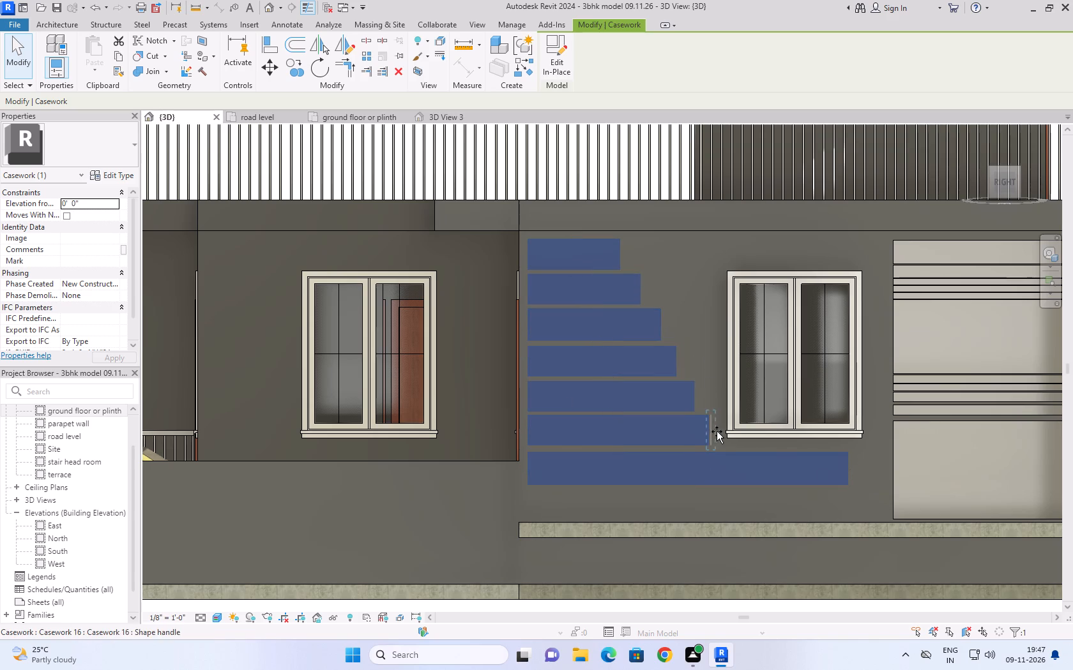
pyautogui.moveTo(717, 431); pyautogui.dragTo(721, 431)
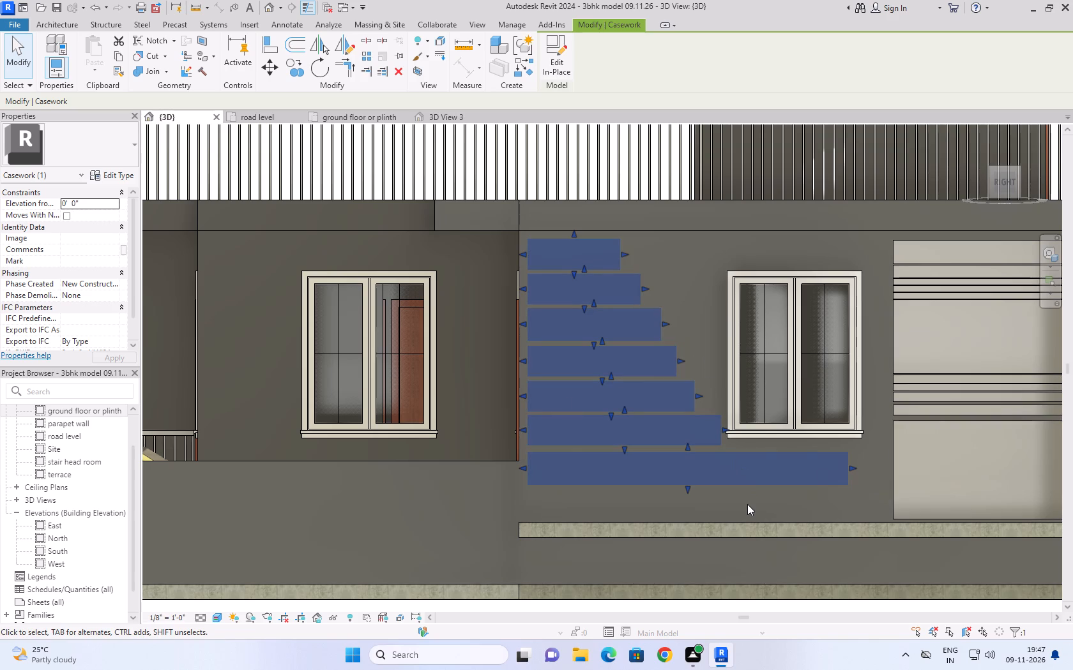
pyautogui.click(747, 504)
# Raise the top edge of the bottom panel in the stacked casework between the windows, narrowing the gap below the lowest thin strip.
pyautogui.scroll(-5, 736, 480)
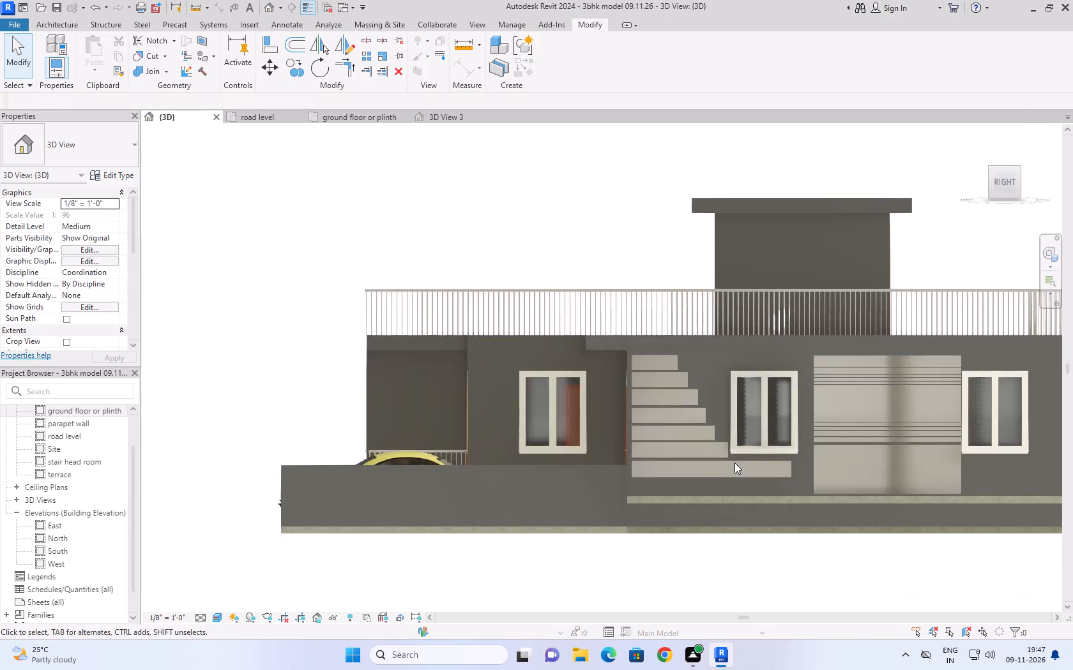
pyautogui.scroll(-4, 734, 463)
pyautogui.scroll(8, 978, 445)
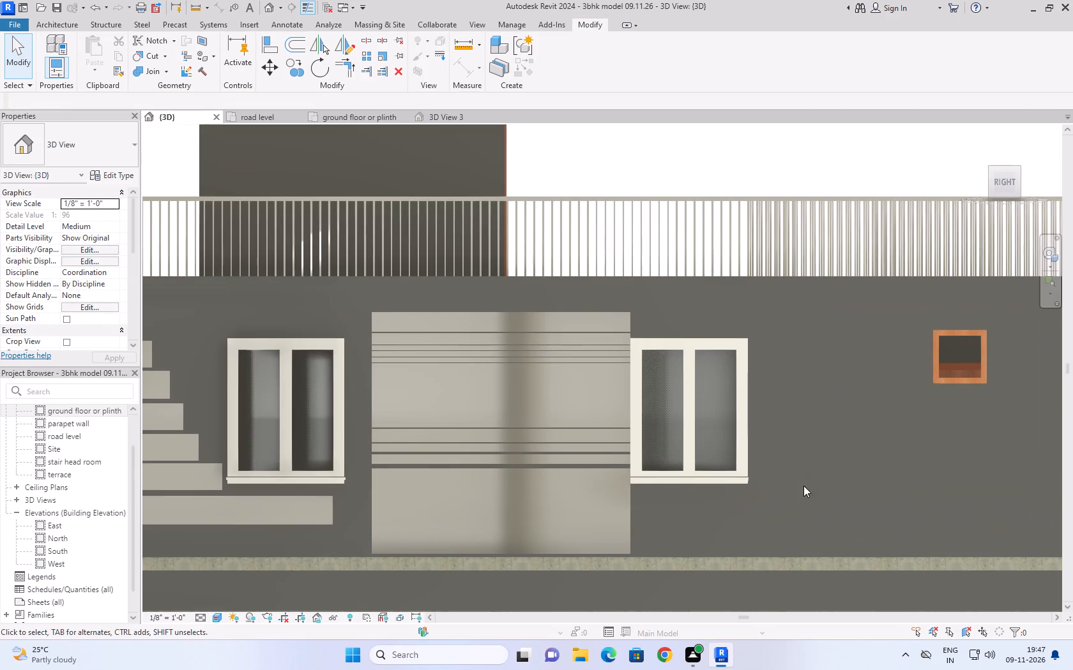
pyautogui.click(558, 468)
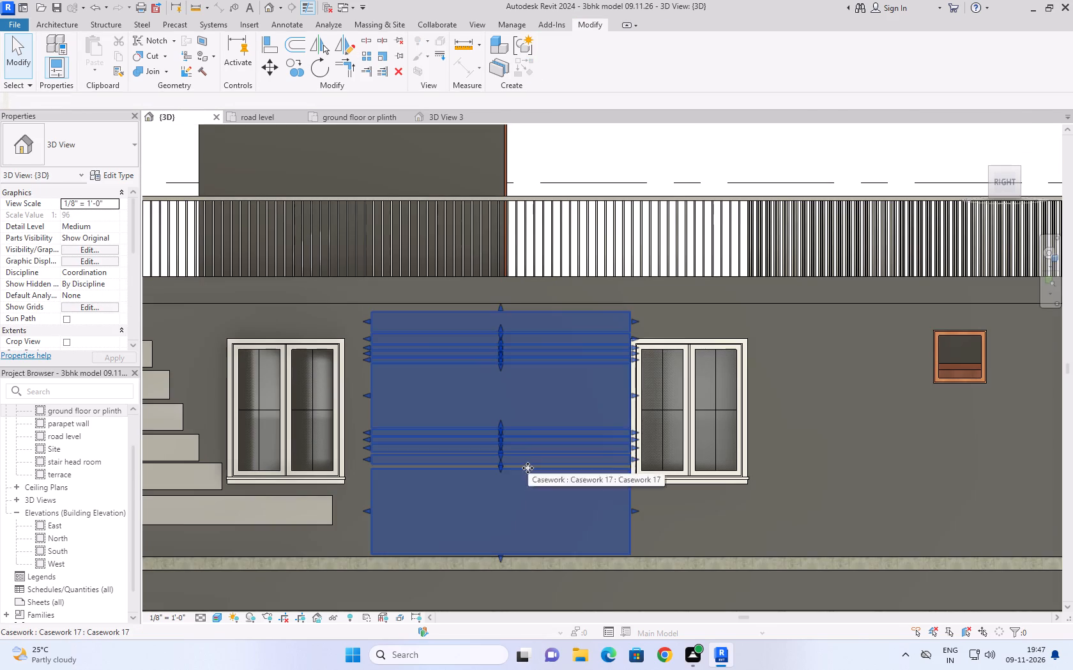
pyautogui.scroll(9, 502, 472)
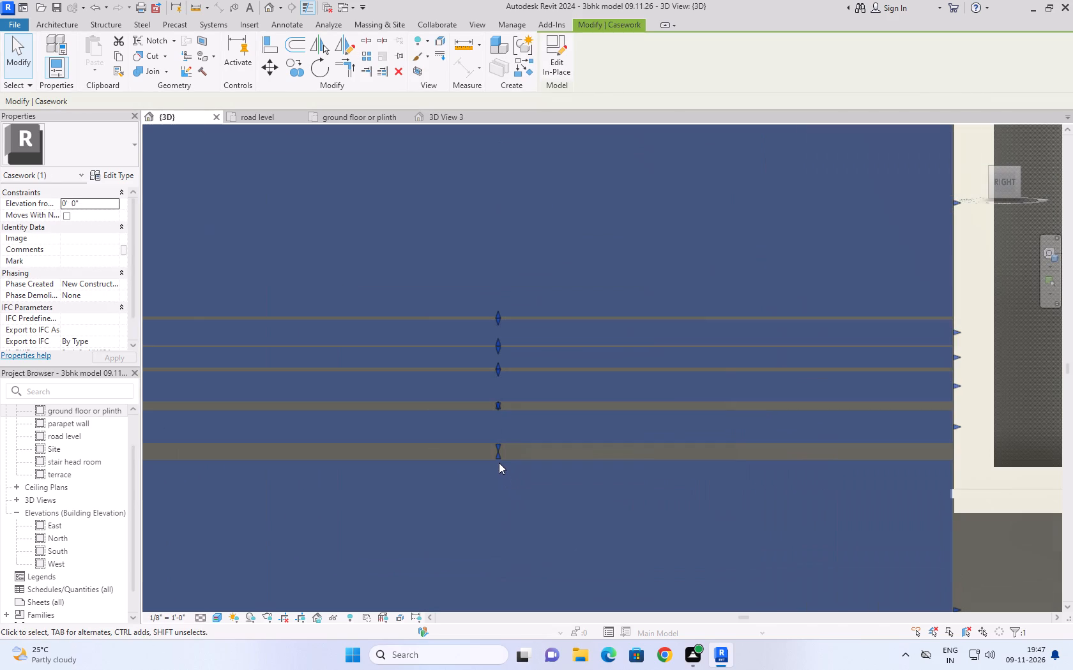
pyautogui.moveTo(498, 459); pyautogui.dragTo(497, 452)
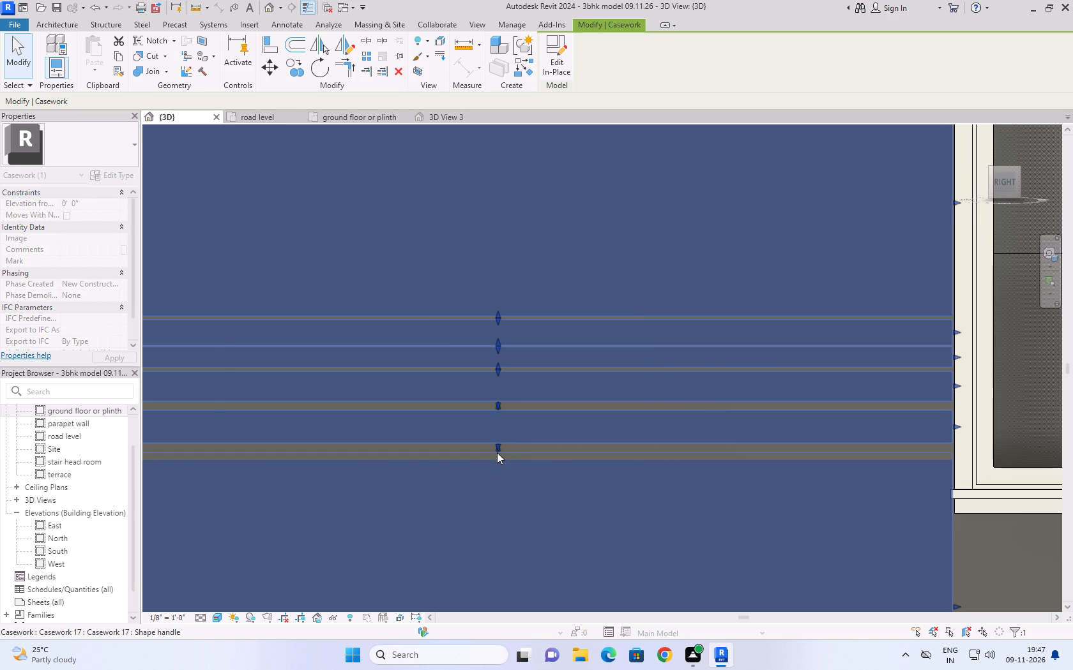
pyautogui.scroll(-10, 515, 456)
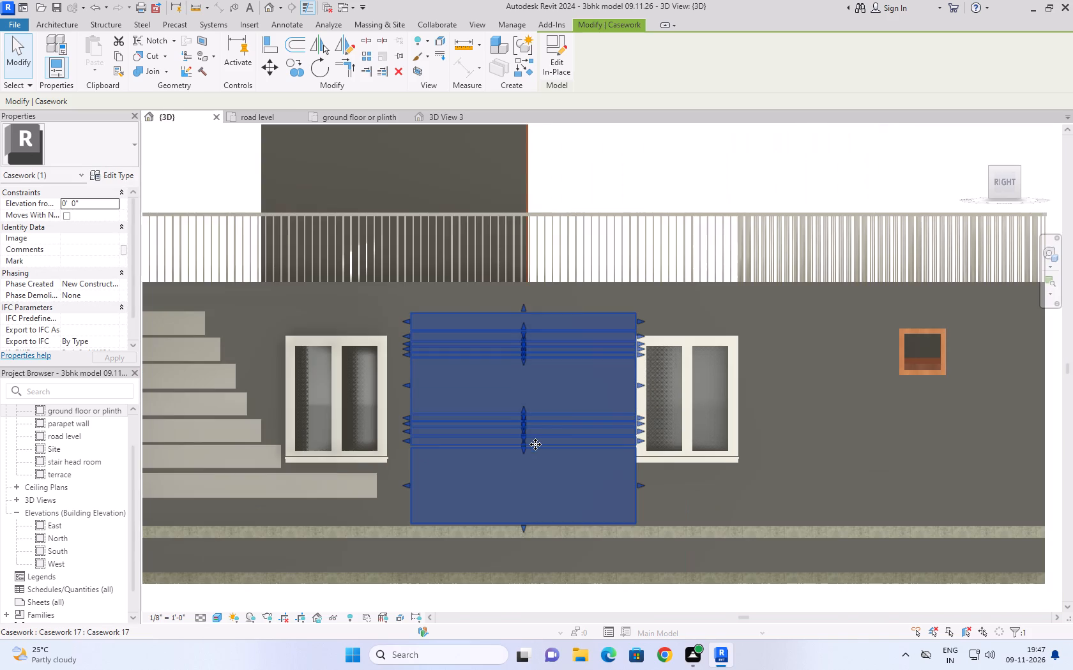
pyautogui.scroll(-10, 573, 494)
pyautogui.click(840, 433)
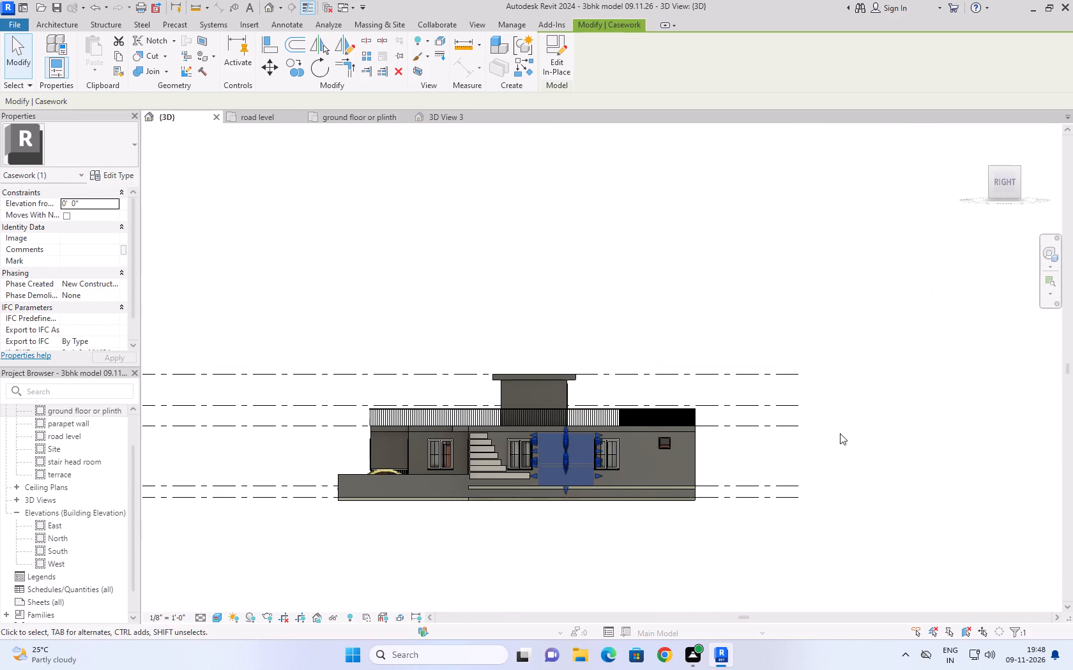
# Examine the adjusted stepped and stacked side-wall casework from the right side and from the home 3D view.
pyautogui.scroll(10, 562, 468)
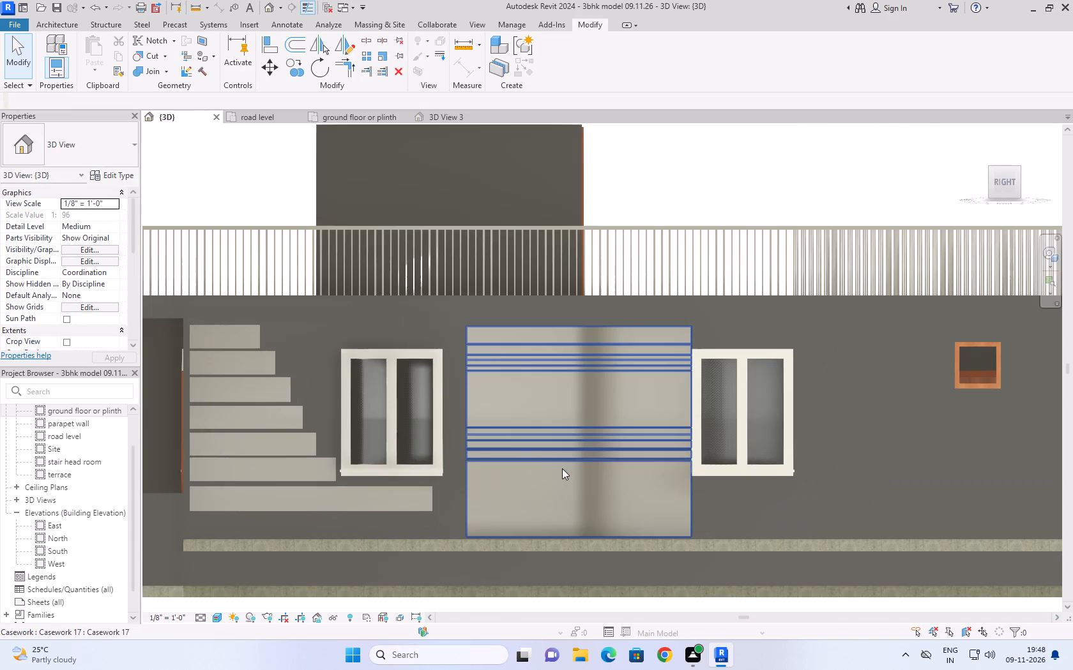
pyautogui.scroll(6, 562, 468)
pyautogui.scroll(-11, 562, 468)
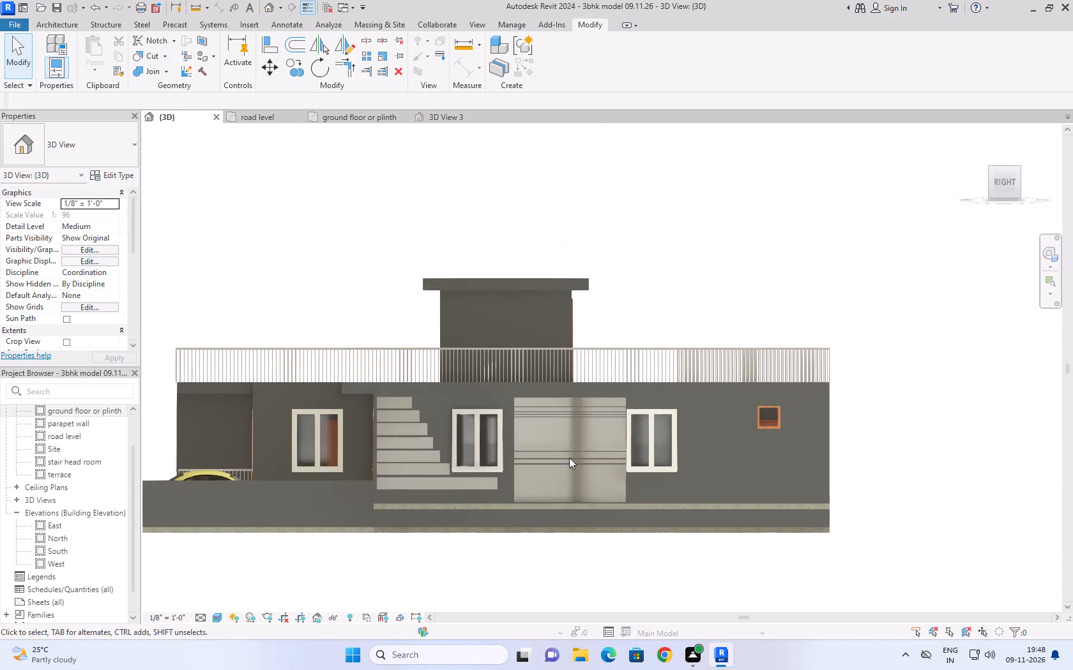
pyautogui.click(441, 163)
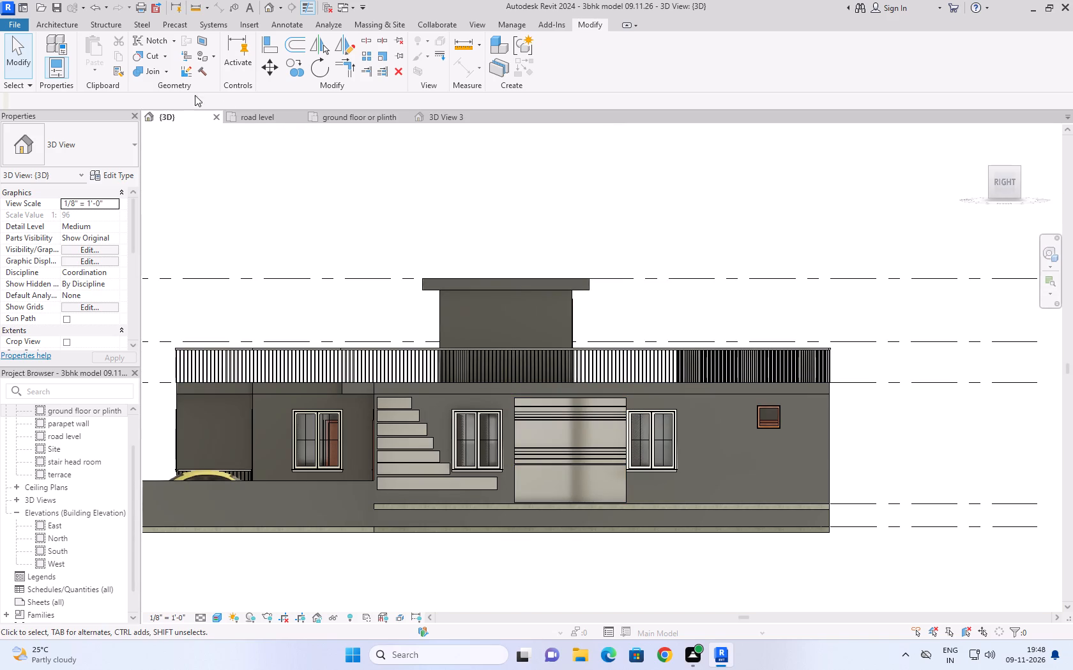
pyautogui.click(10, 54)
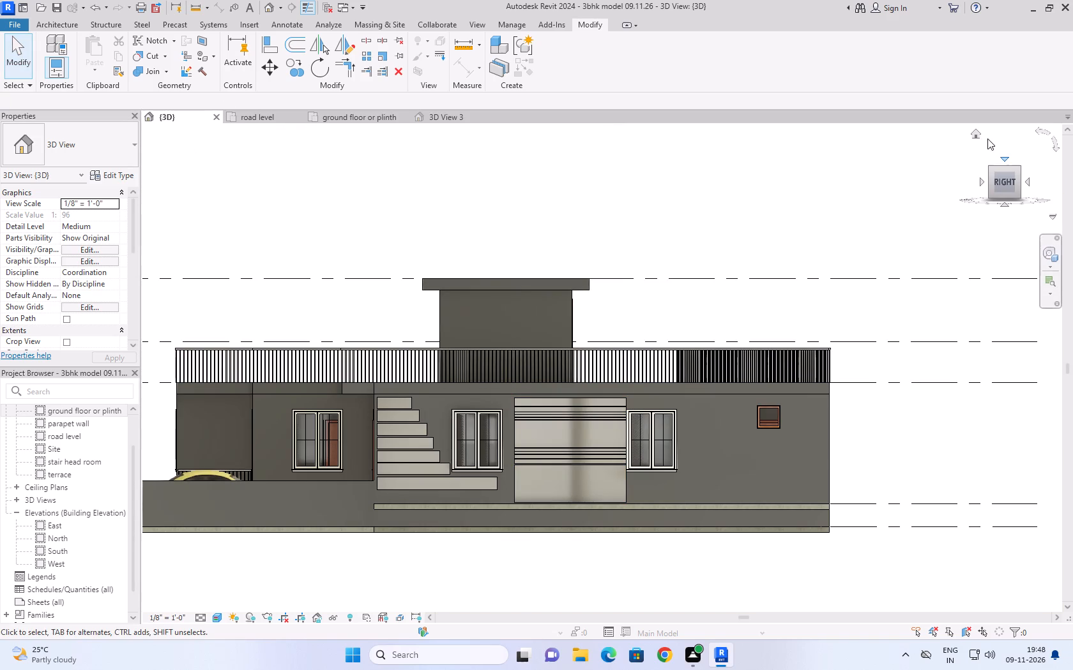
pyautogui.click(983, 131)
pyautogui.click(979, 131)
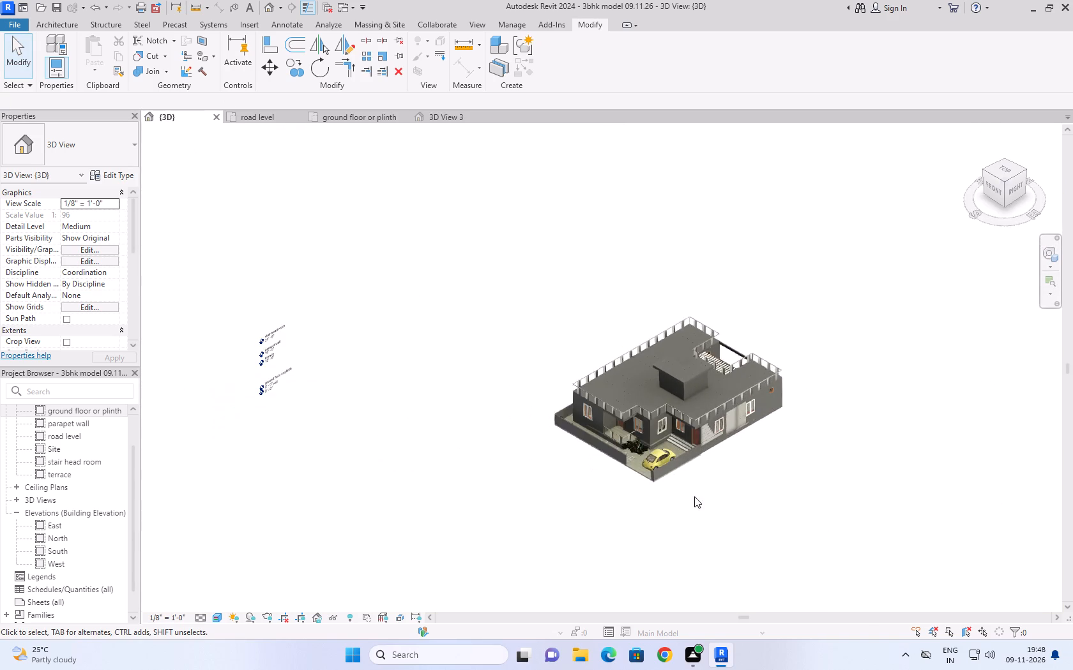
pyautogui.scroll(9, 818, 436)
pyautogui.scroll(4, 798, 380)
pyautogui.scroll(4, 632, 378)
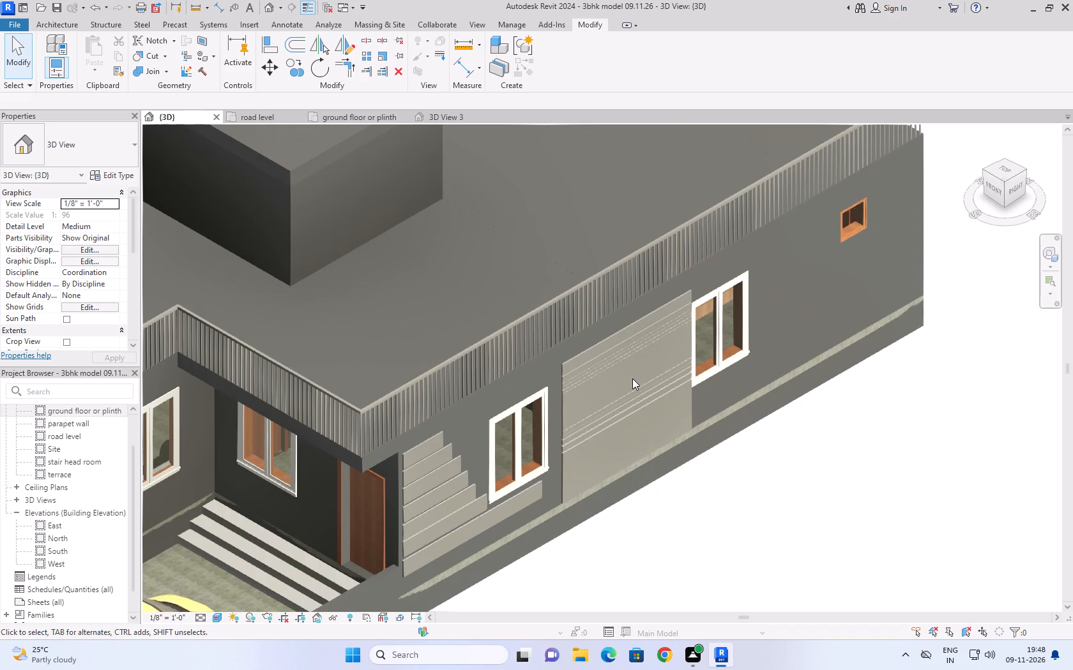
pyautogui.scroll(1, 632, 378)
pyautogui.click(879, 534)
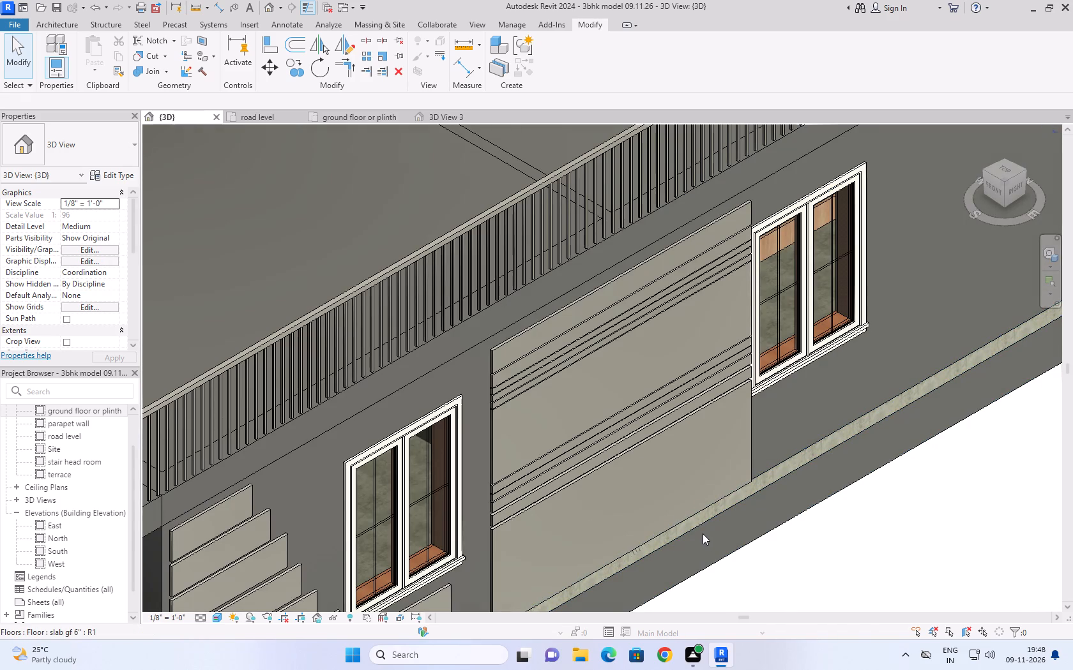
pyautogui.scroll(4, 638, 495)
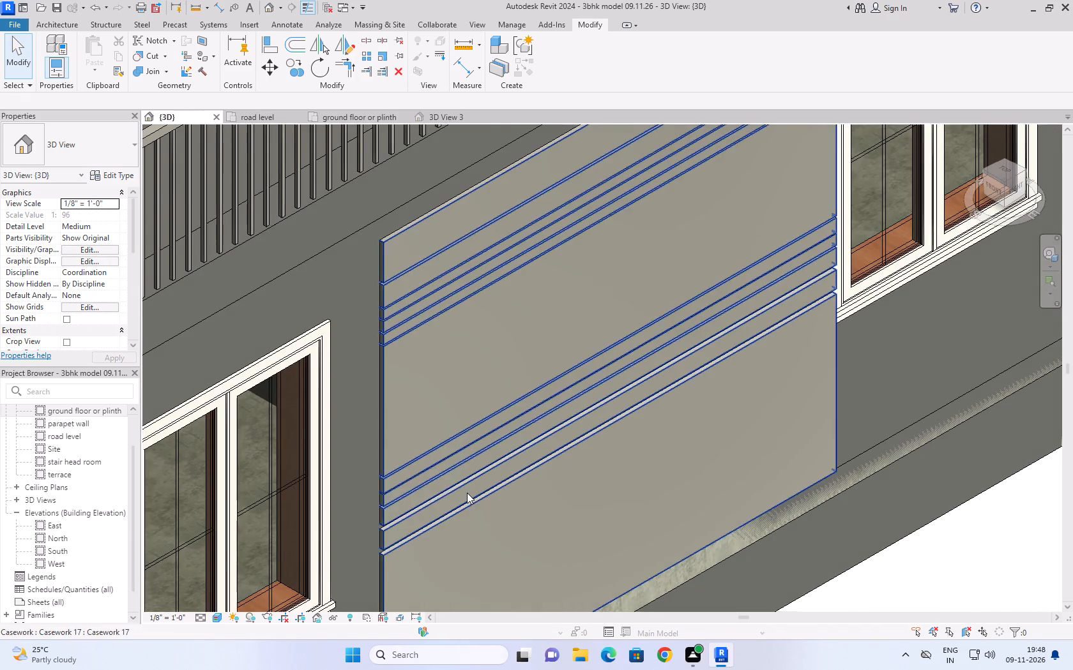
pyautogui.click(392, 466)
pyautogui.click(393, 468)
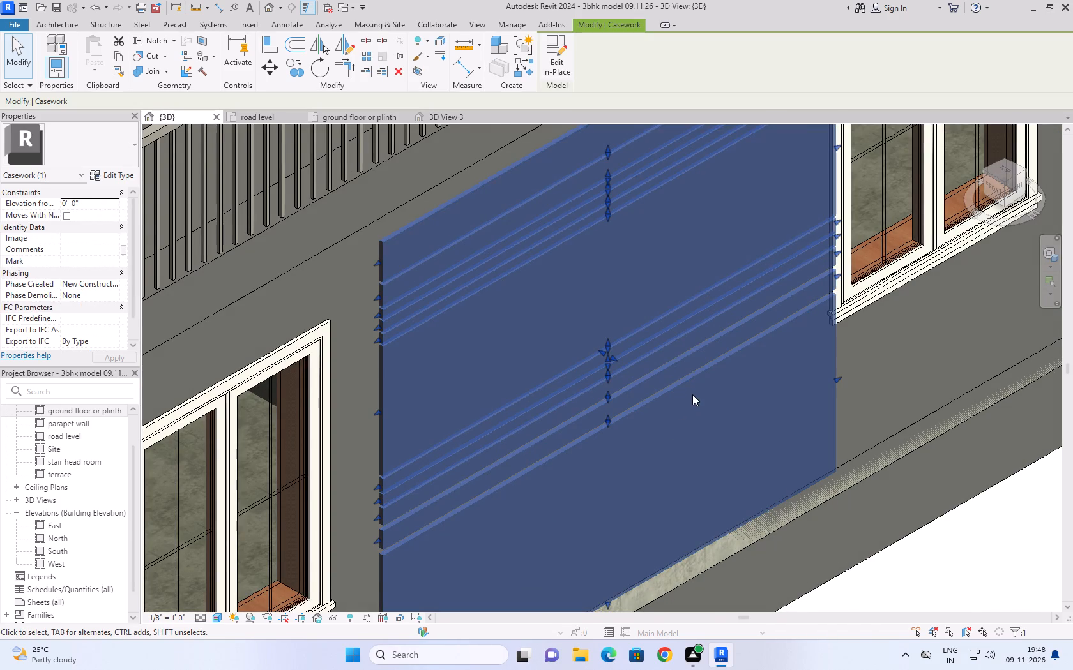
pyautogui.scroll(-10, 694, 394)
pyautogui.scroll(4, 715, 484)
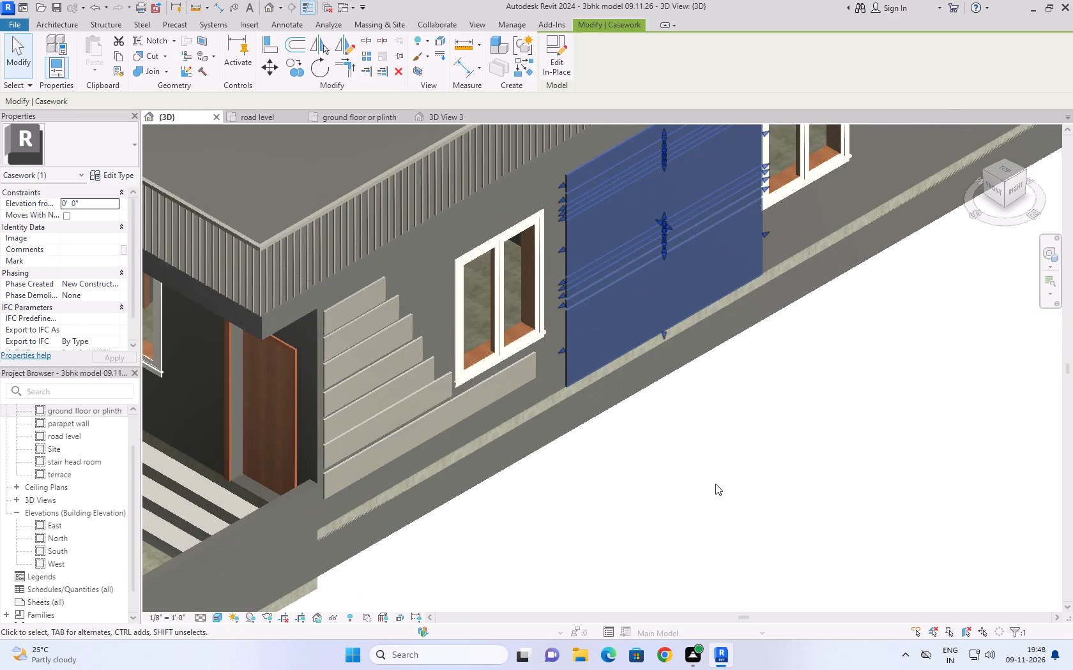
pyautogui.click(715, 484)
pyautogui.click(635, 456)
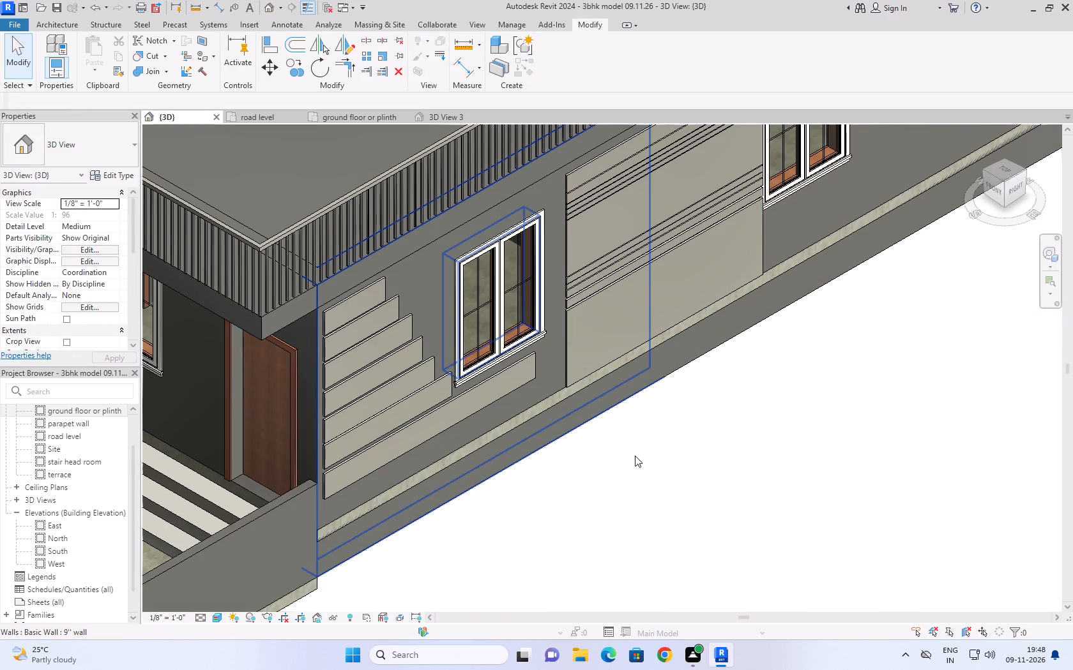
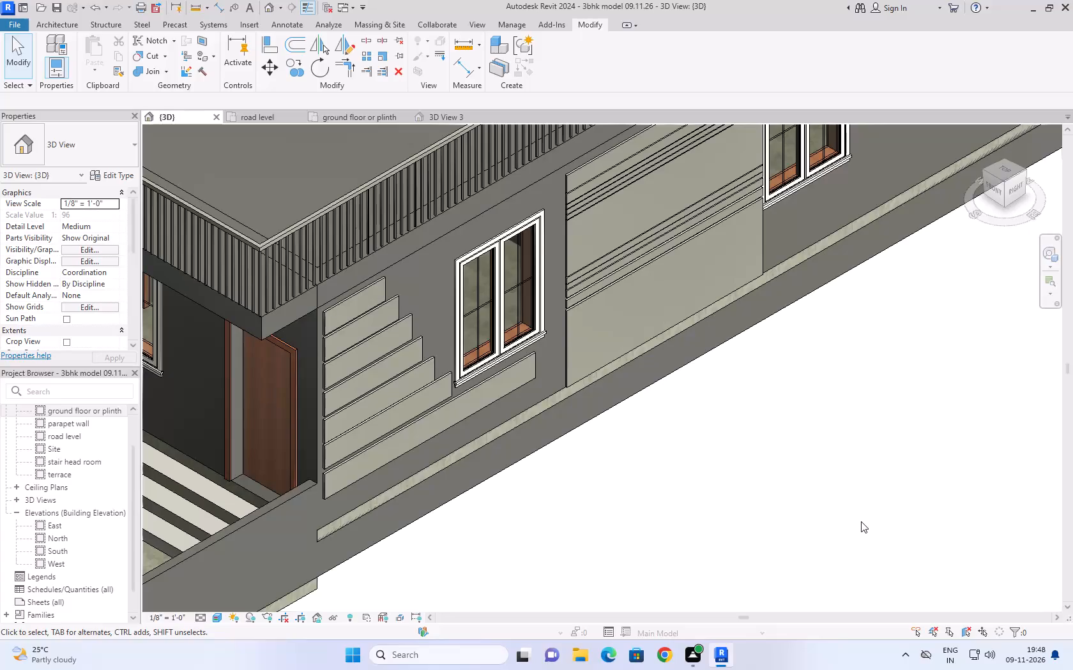
# Examine the side-wall casework and the overall house exterior in the 3D view, both close up and from a distance.
pyautogui.scroll(4, 683, 457)
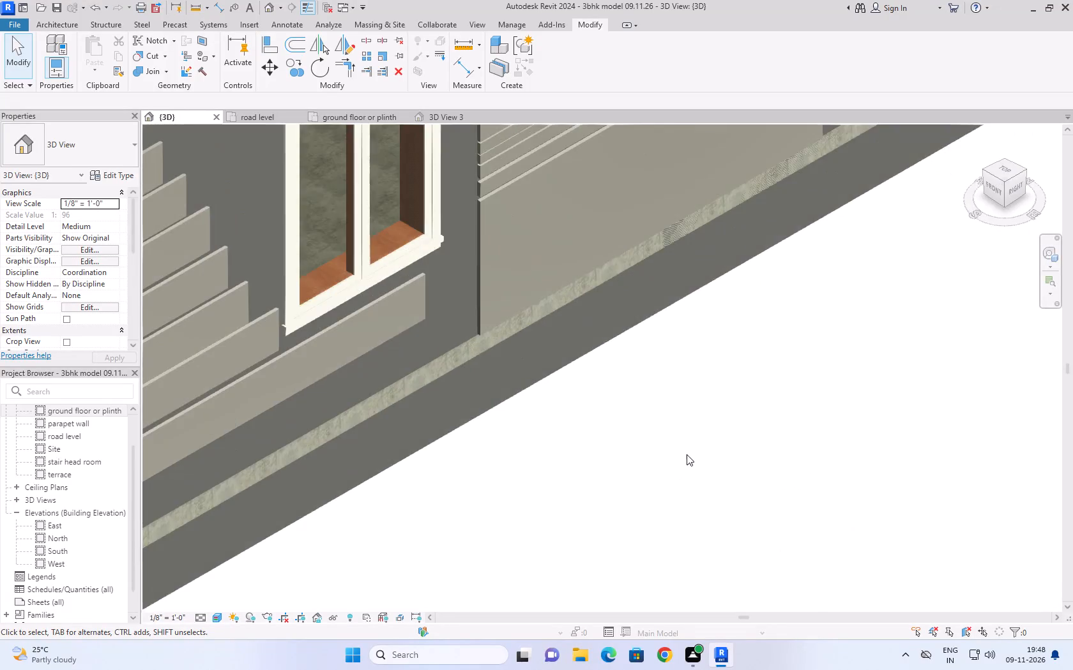
pyautogui.scroll(-11, 690, 451)
pyautogui.scroll(-5, 819, 331)
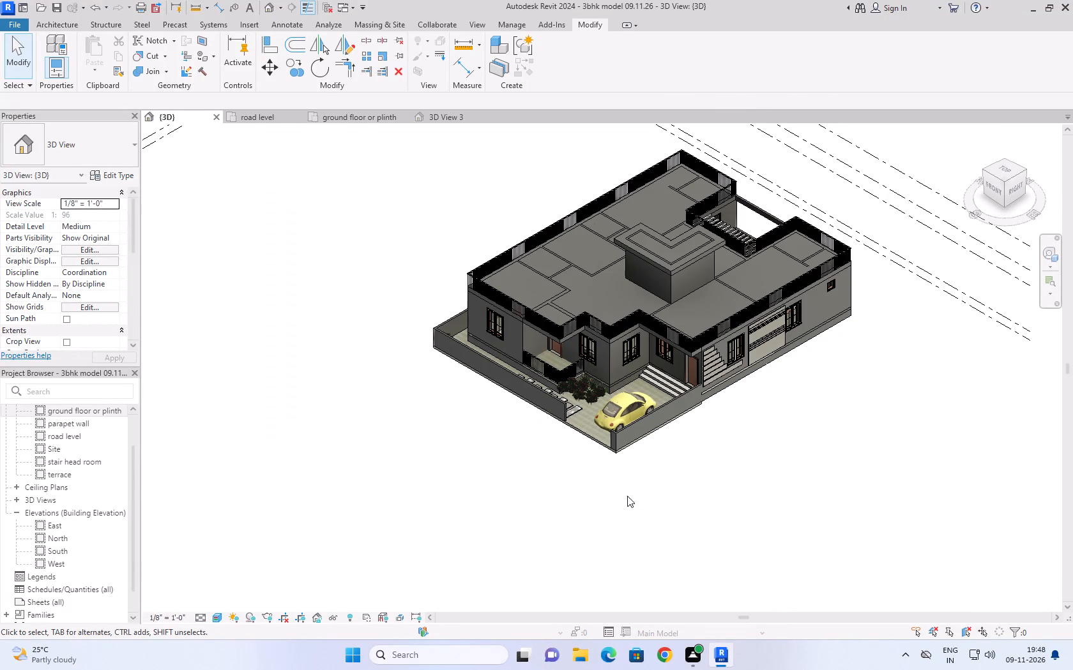
pyautogui.scroll(2, 647, 477)
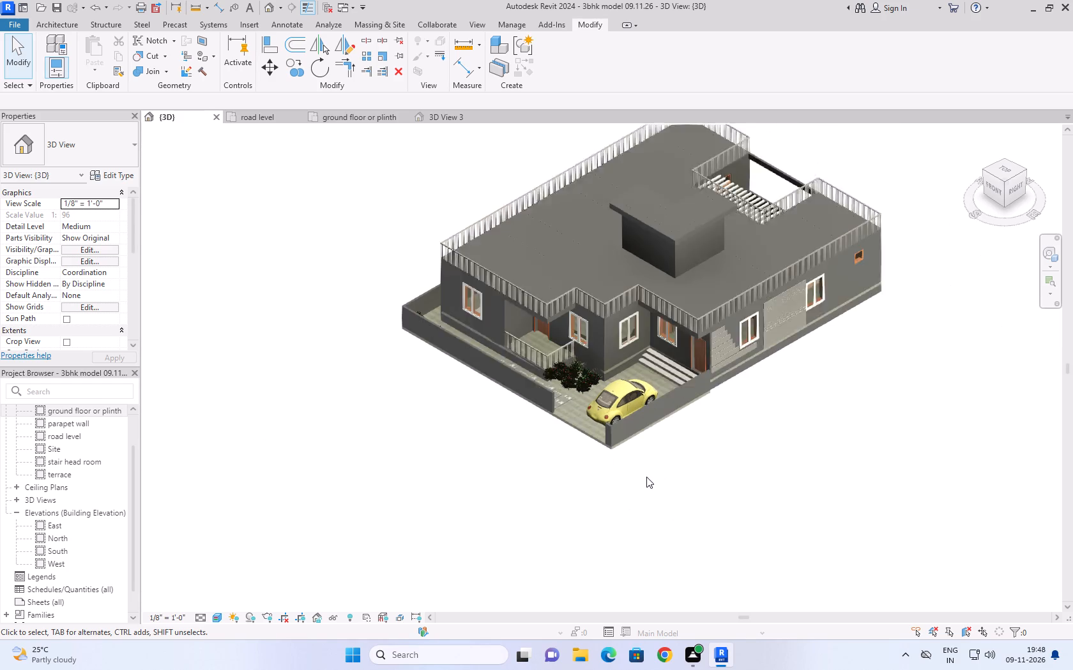
pyautogui.scroll(1, 646, 477)
pyautogui.moveTo(736, 420); pyautogui.dragTo(587, 500, button='middle')
pyautogui.scroll(-1, 587, 500)
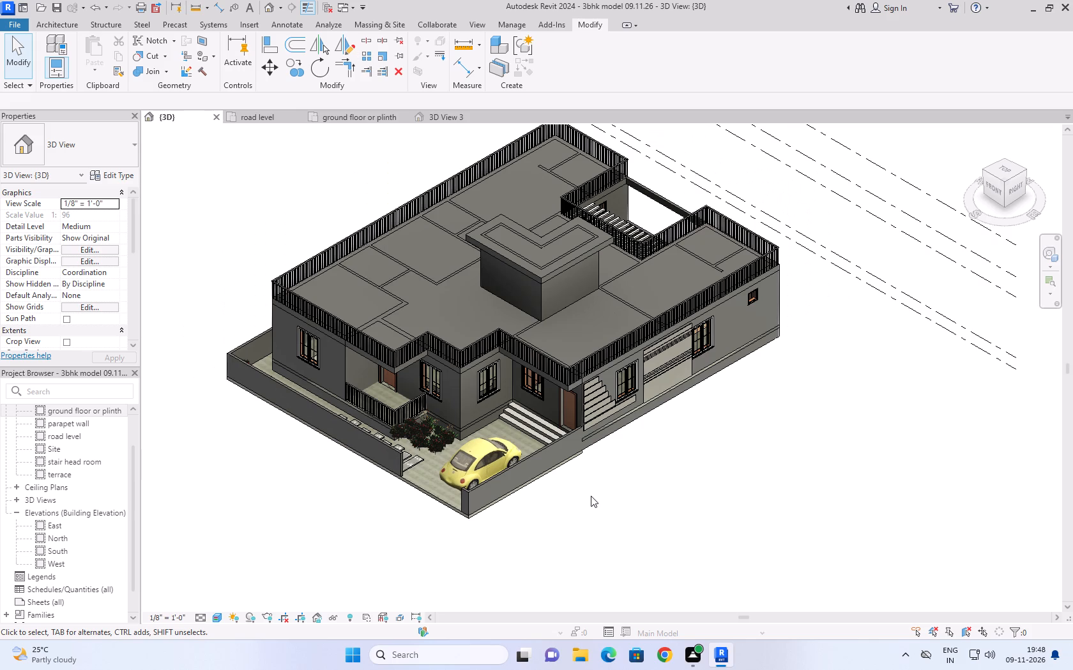
pyautogui.scroll(3, 663, 480)
pyautogui.scroll(-1, 675, 419)
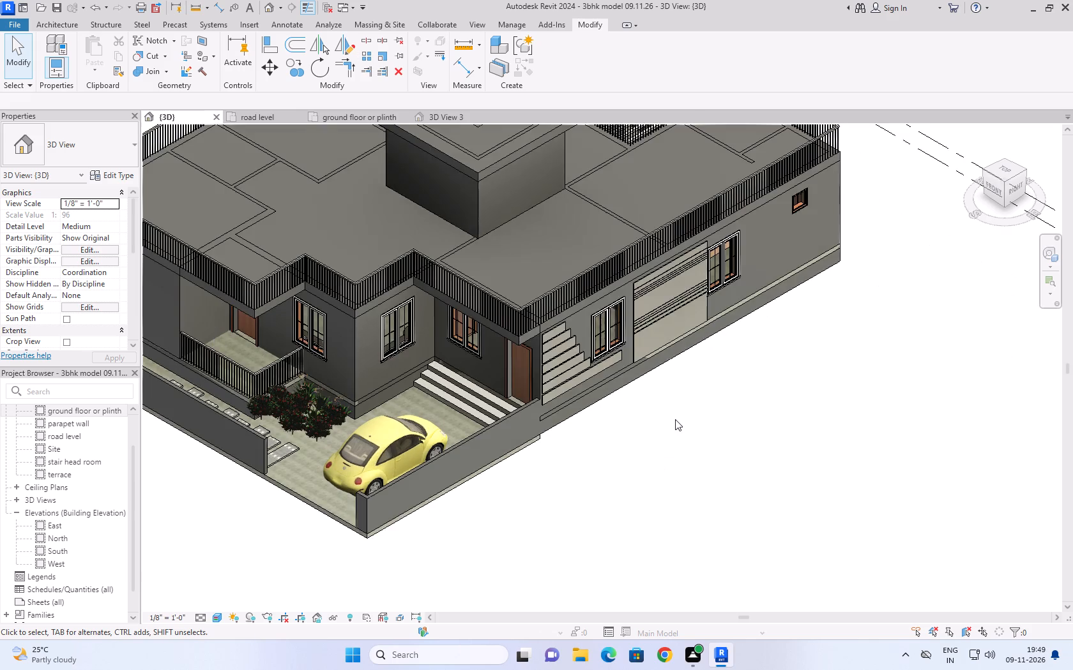
pyautogui.scroll(-1, 675, 419)
pyautogui.scroll(2, 677, 416)
pyautogui.moveTo(675, 393); pyautogui.dragTo(611, 455, button='middle')
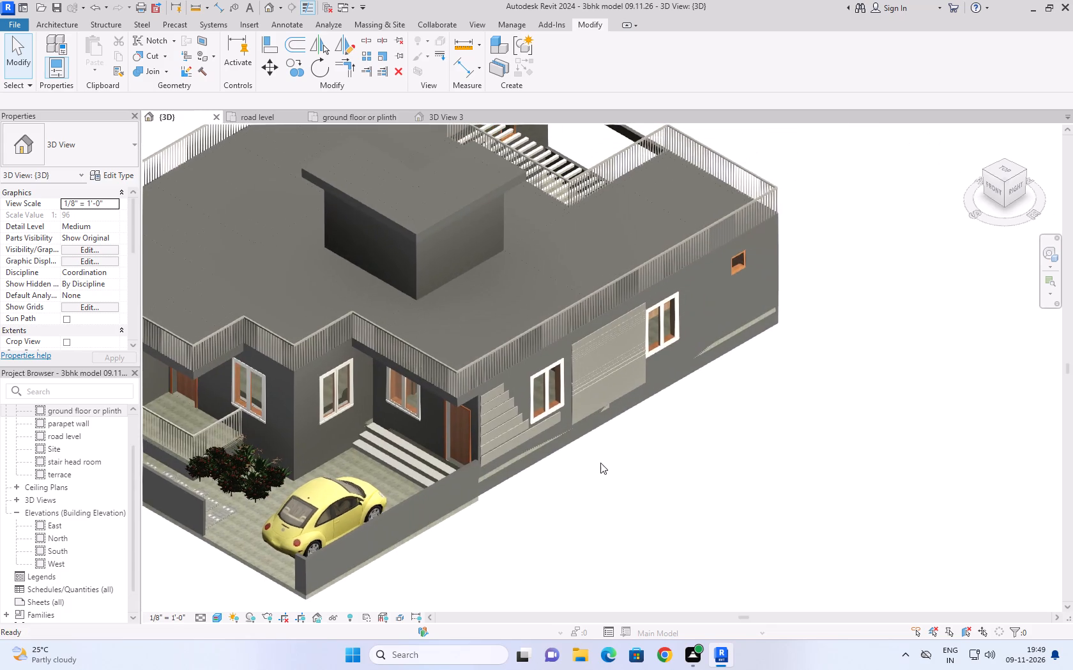
pyautogui.scroll(-3, 599, 464)
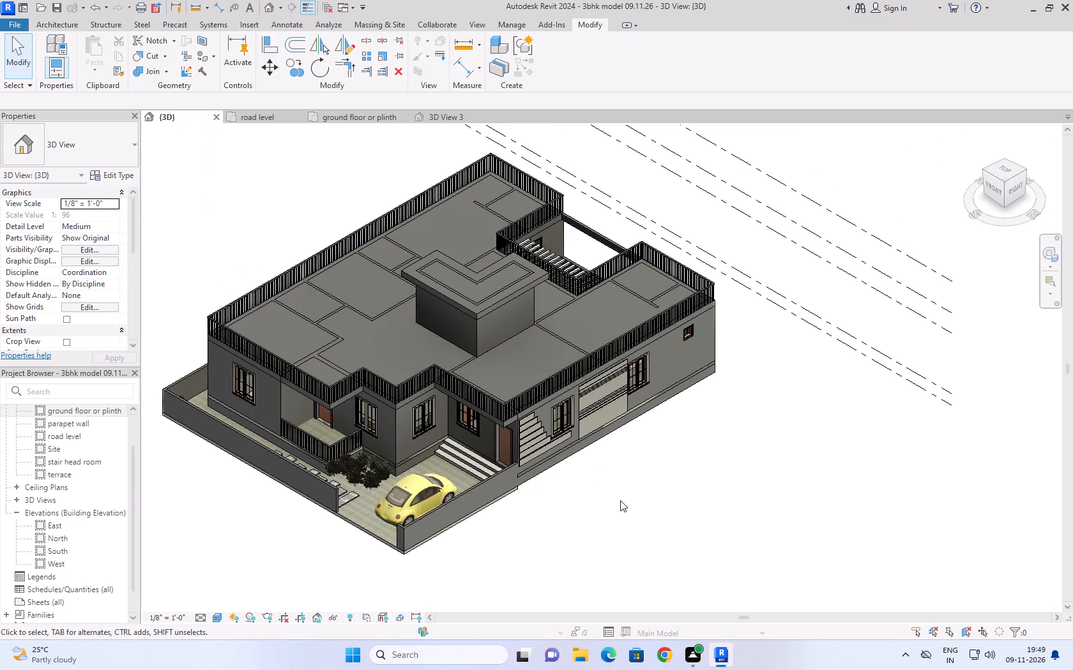
# Save the 3BHK house project.
pyautogui.hotkey('ctrl', 's')
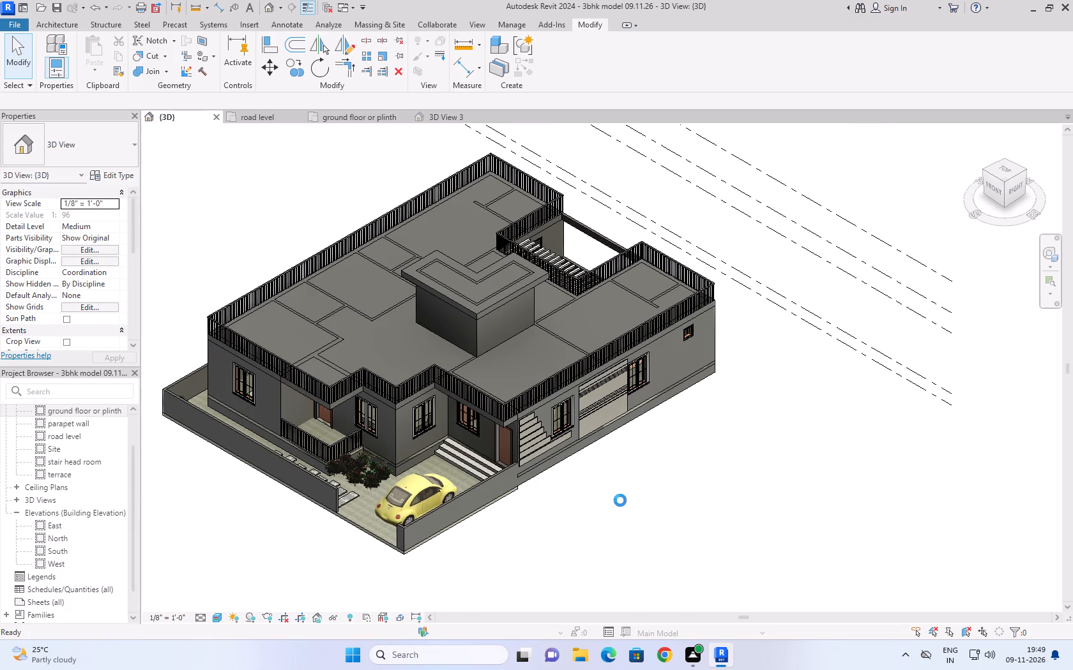
# Select the terrace floor slab to inspect its extents and the rooms beneath it, clearing the selection when done.
pyautogui.scroll(-2, 779, 474)
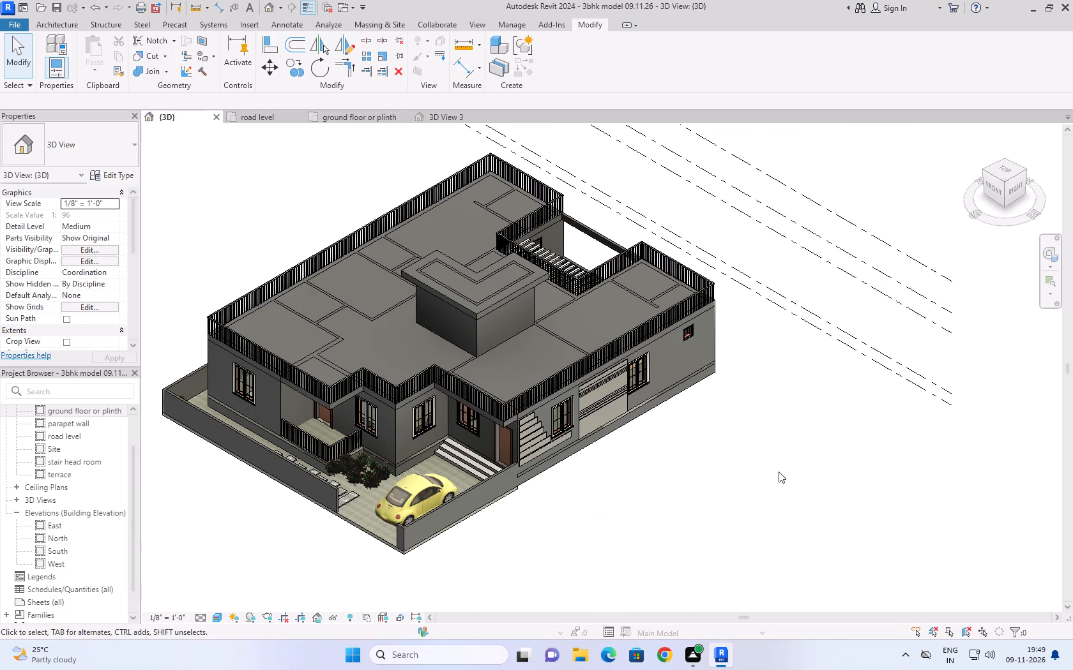
pyautogui.scroll(-1, 779, 472)
pyautogui.scroll(-2, 512, 497)
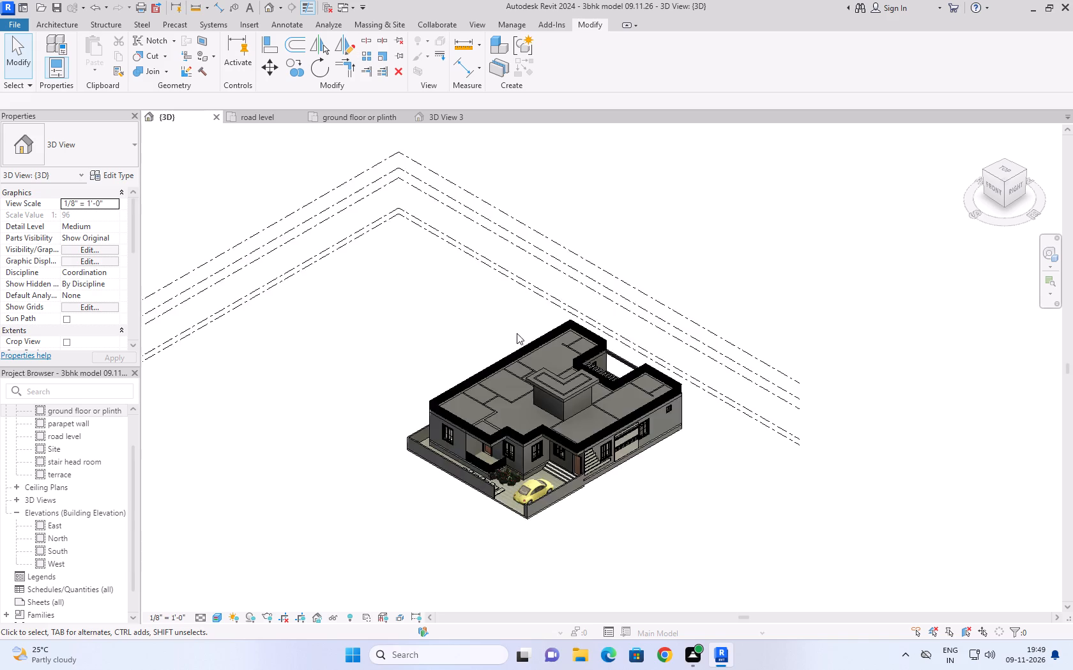
pyautogui.scroll(4, 528, 332)
pyautogui.scroll(-4, 729, 248)
pyautogui.scroll(5, 717, 376)
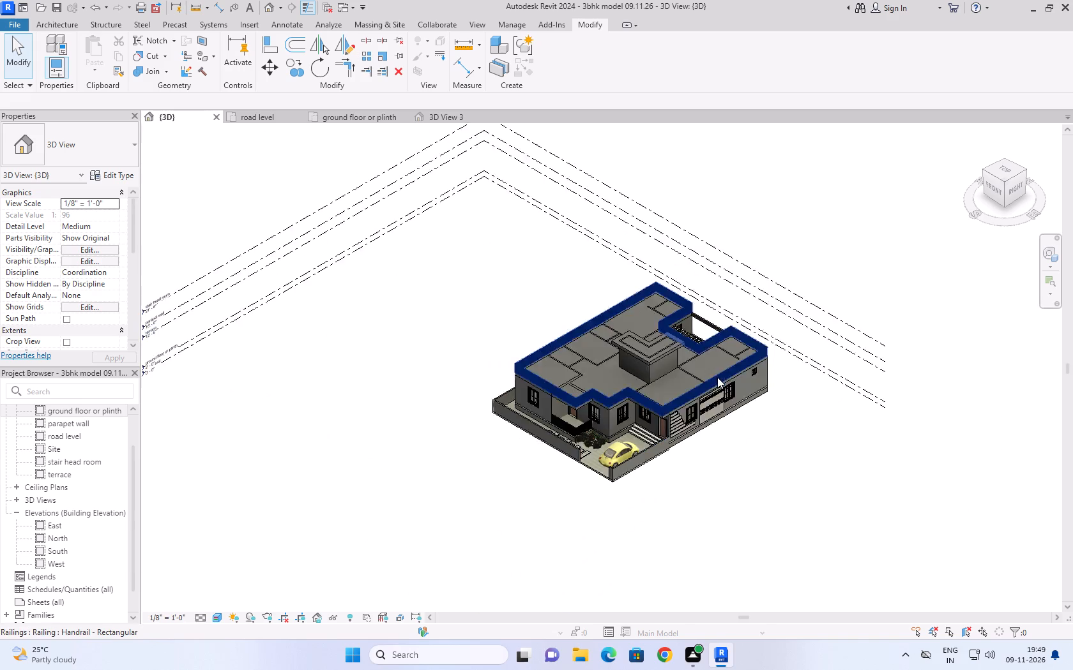
pyautogui.scroll(5, 716, 399)
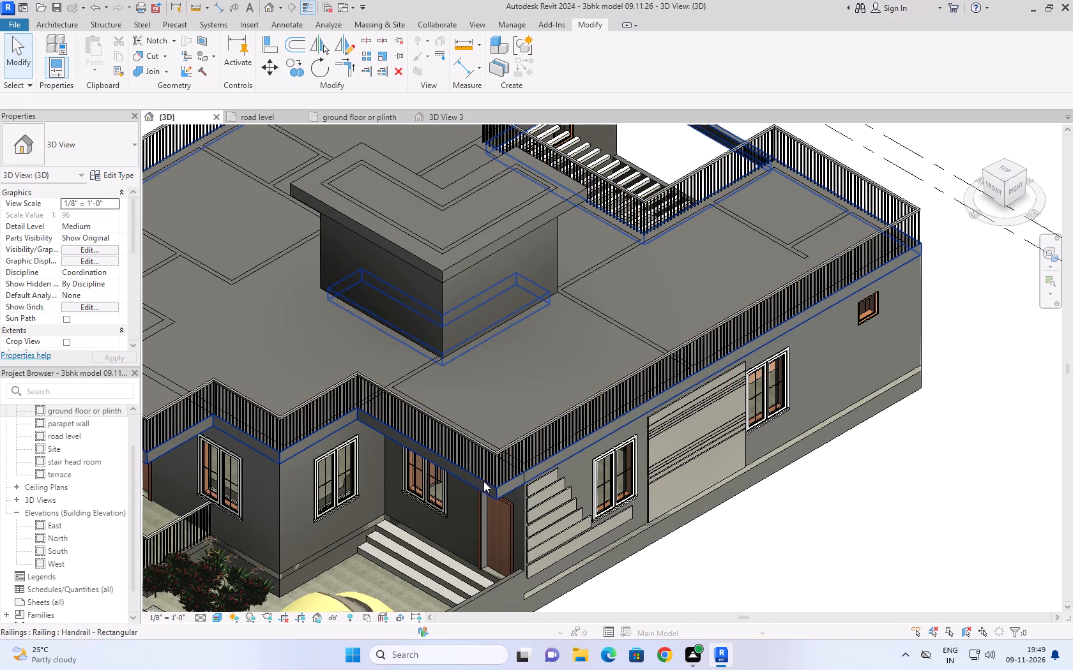
pyautogui.click(499, 490)
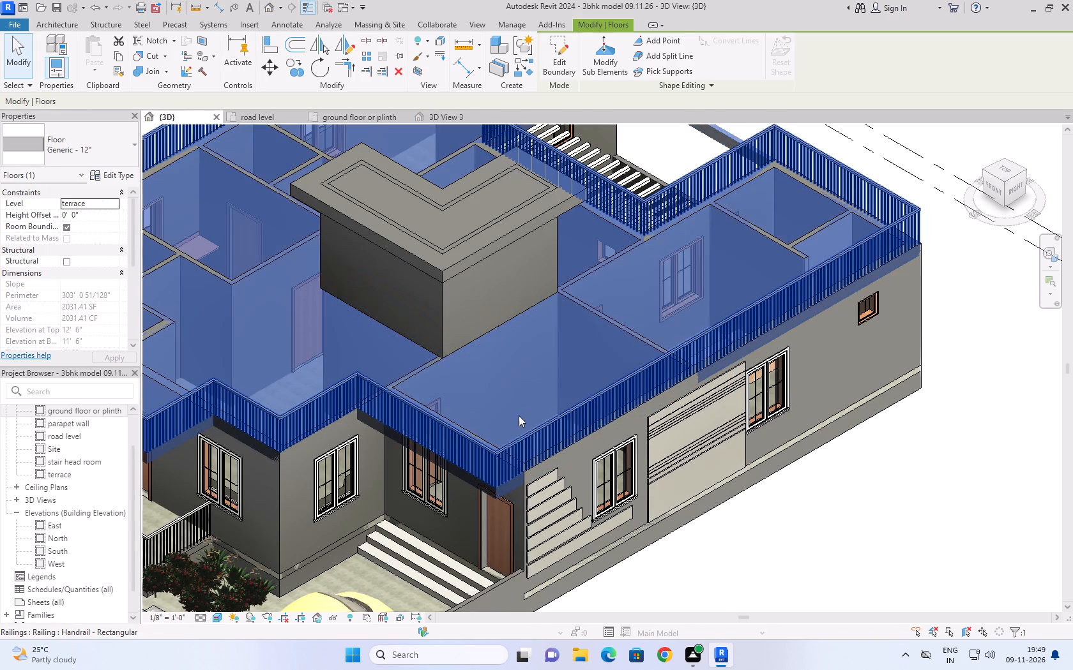
pyautogui.scroll(-5, 566, 351)
pyautogui.moveTo(566, 350); pyautogui.dragTo(570, 417, button='middle')
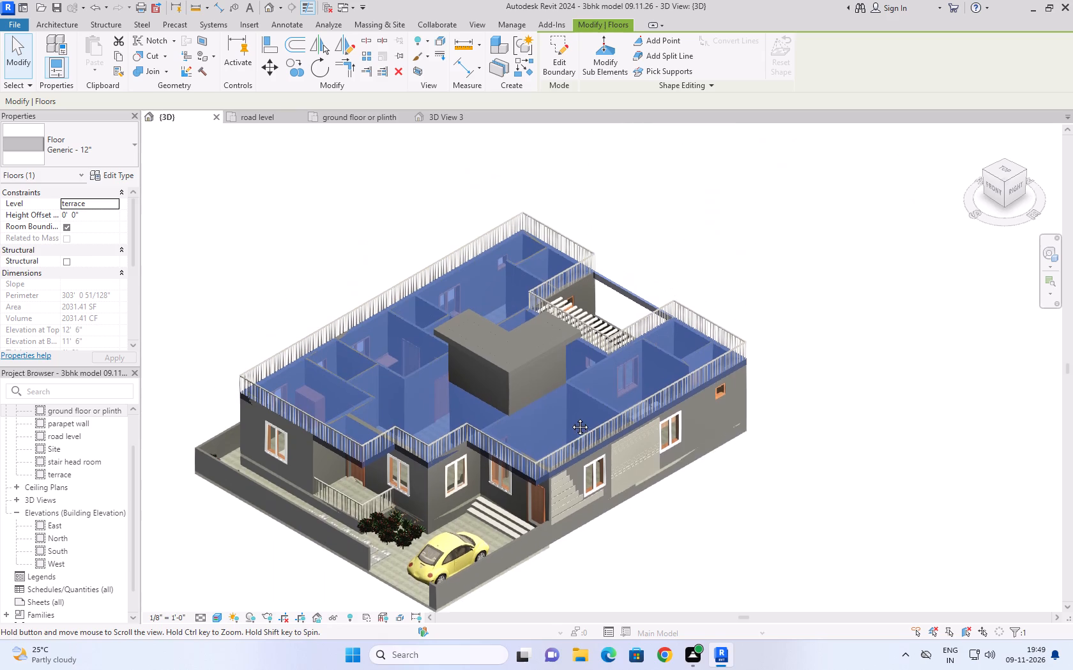
pyautogui.moveTo(570, 417); pyautogui.dragTo(571, 425, button='middle')
pyautogui.scroll(6, 660, 533)
pyautogui.scroll(-5, 731, 452)
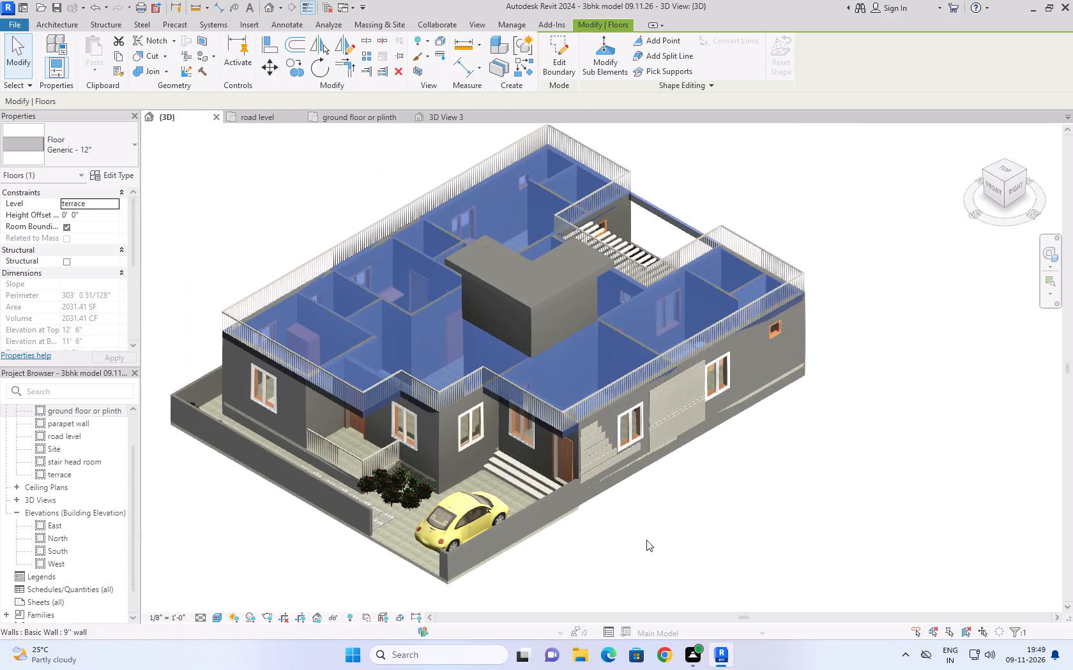
pyautogui.scroll(6, 540, 551)
pyautogui.scroll(-5, 646, 509)
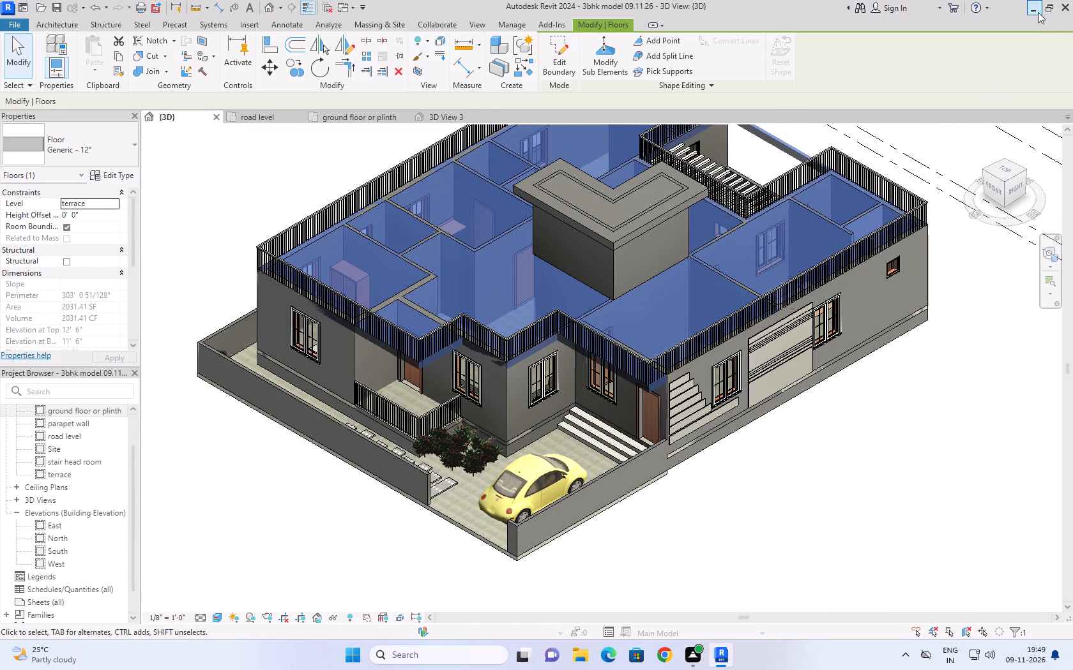
pyautogui.click(867, 517)
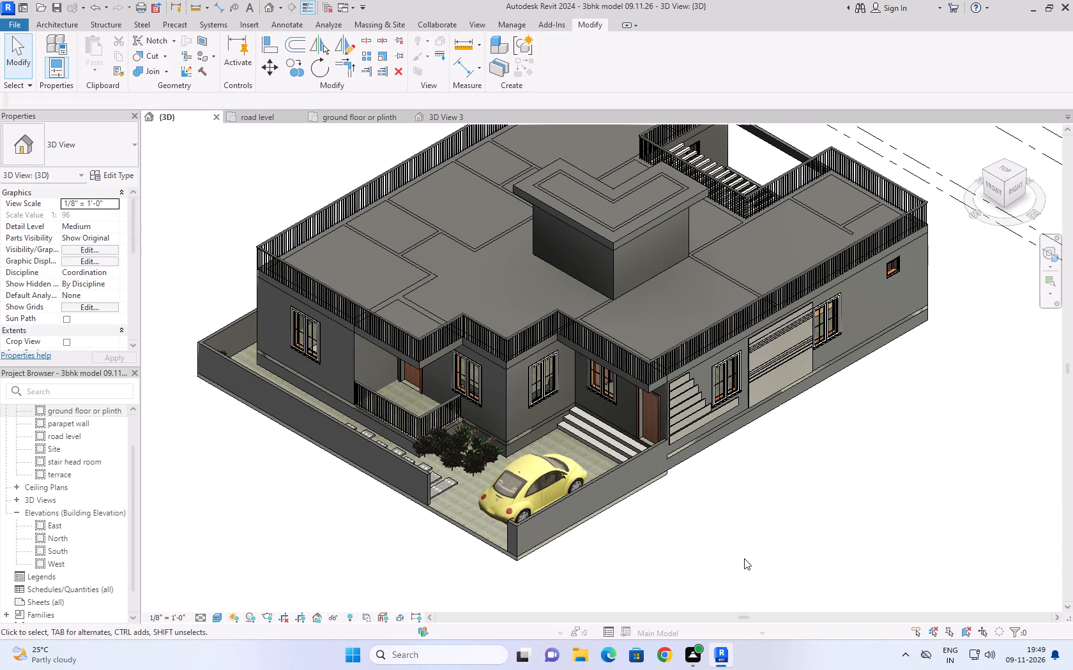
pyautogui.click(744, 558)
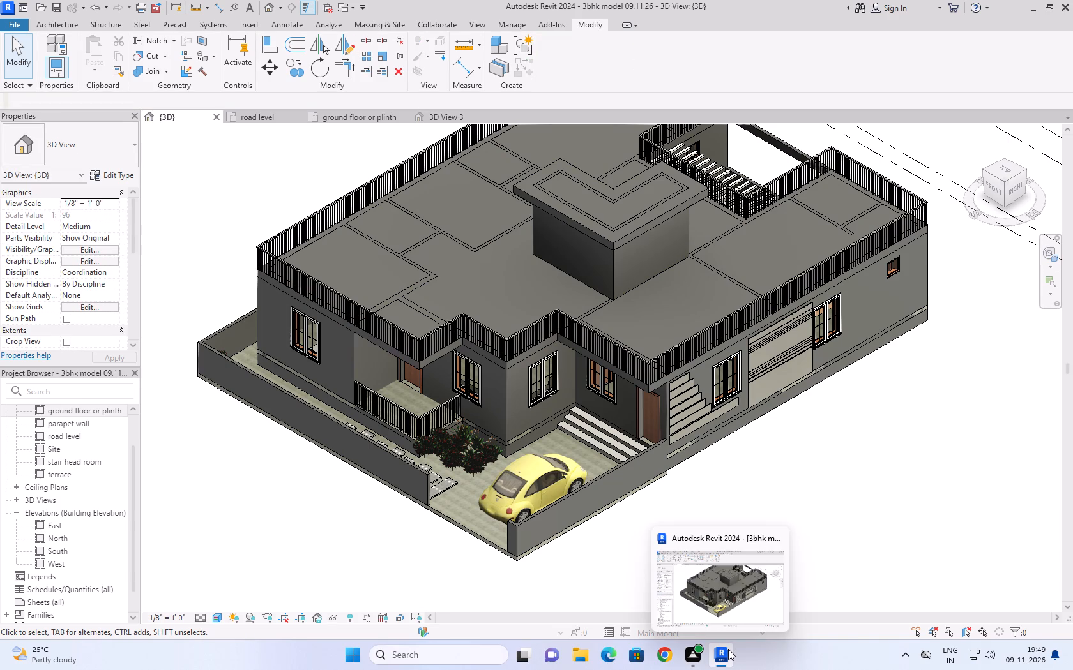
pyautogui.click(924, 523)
# Save the project again with the whole house in the 3D view.
pyautogui.scroll(-1, 790, 505)
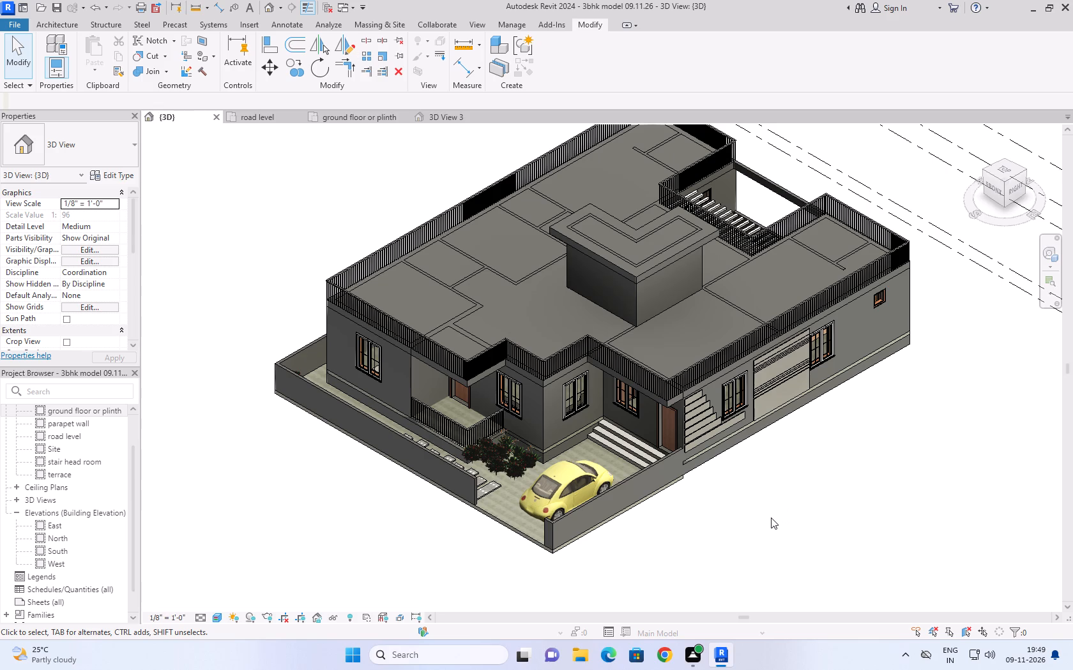
pyautogui.scroll(-5, 777, 512)
pyautogui.hotkey('ctrl', 's')
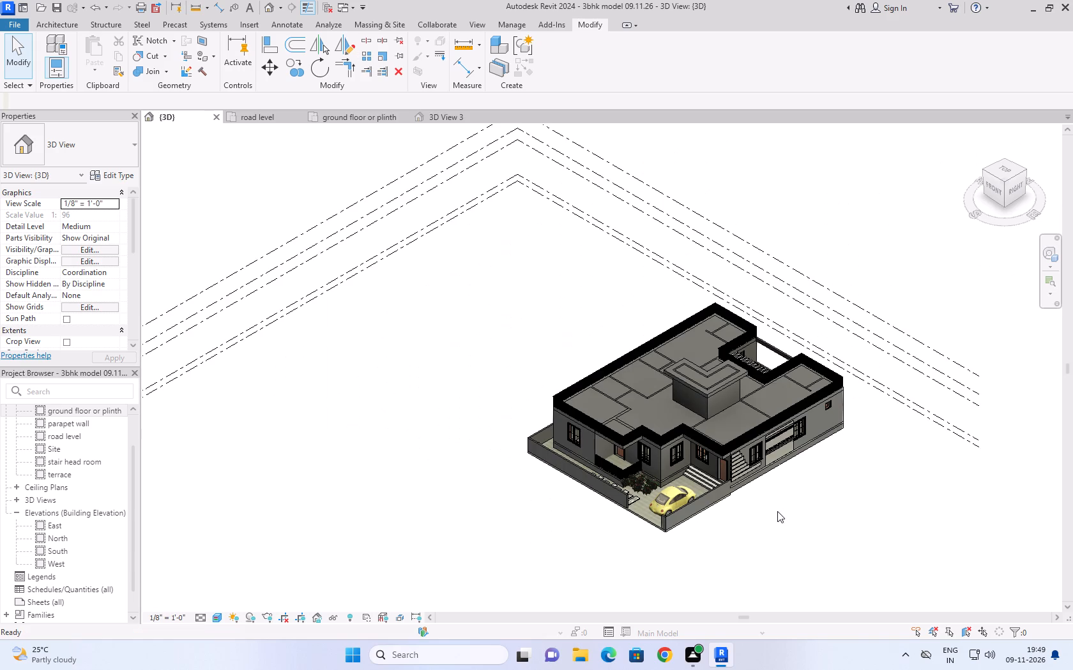
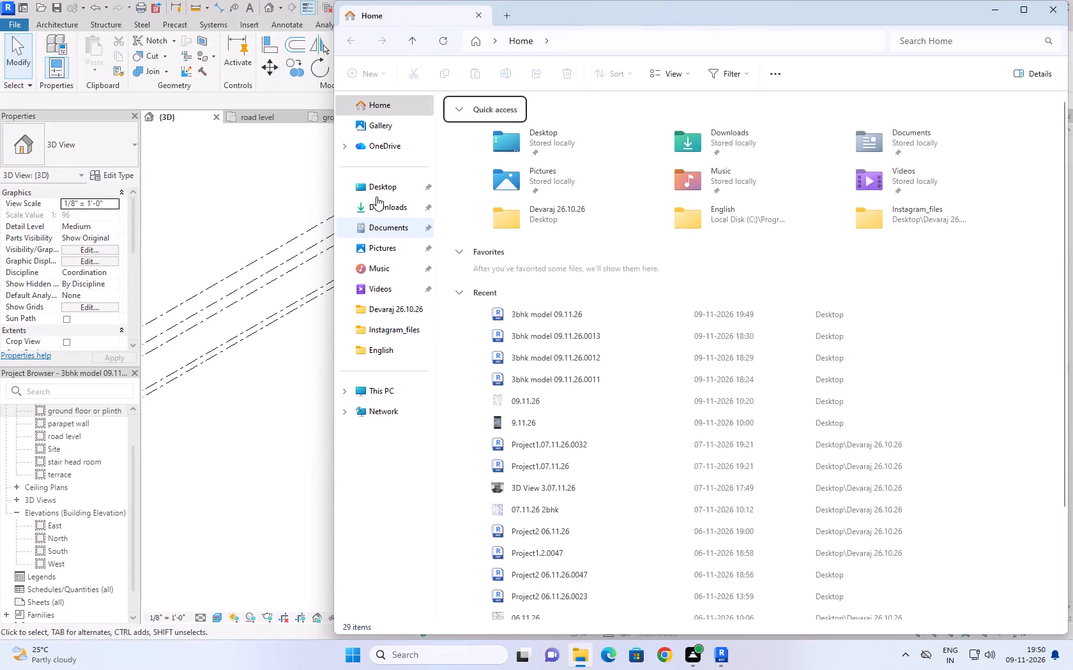
# Look through the Desktop and Documents folders in File Explorer for the saved 3BHK project files.
pyautogui.click(375, 189)
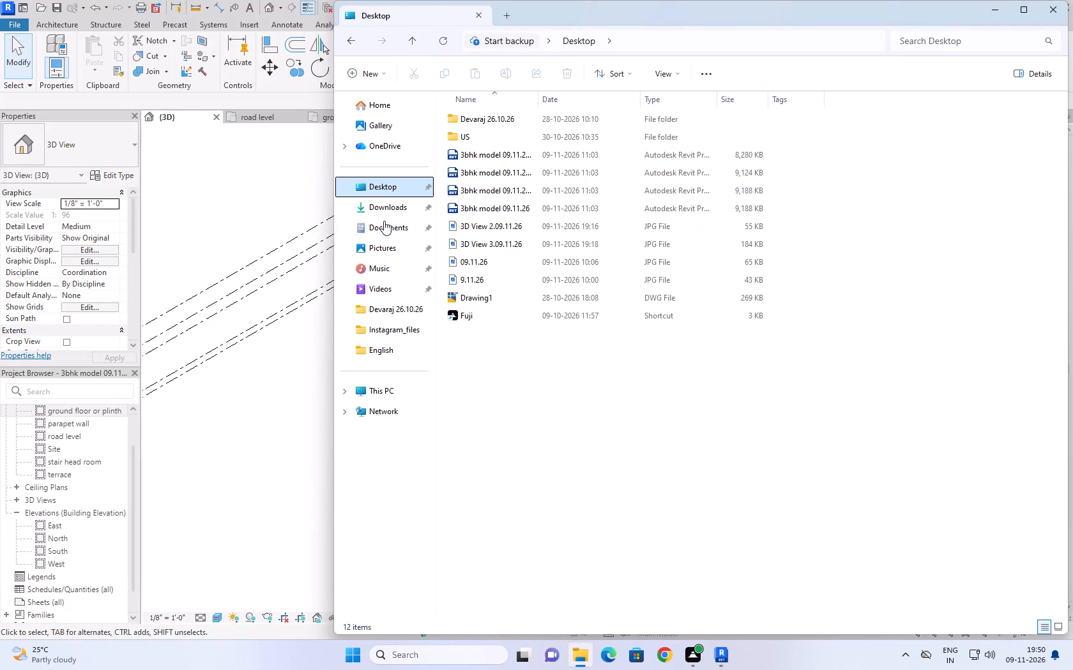
pyautogui.click(396, 220)
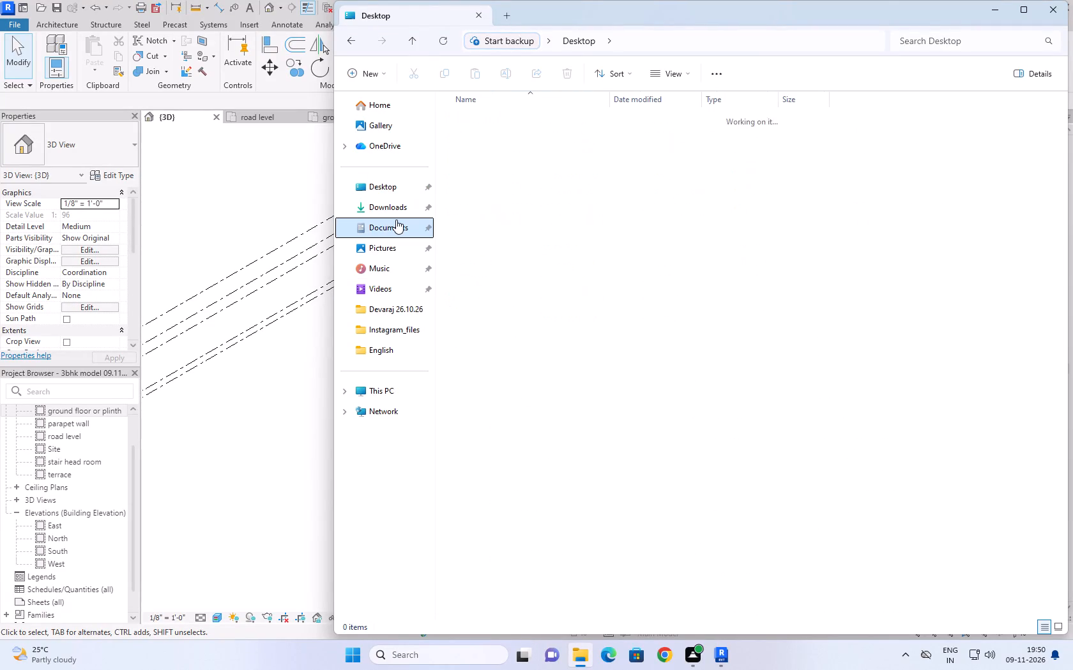
pyautogui.click(394, 190)
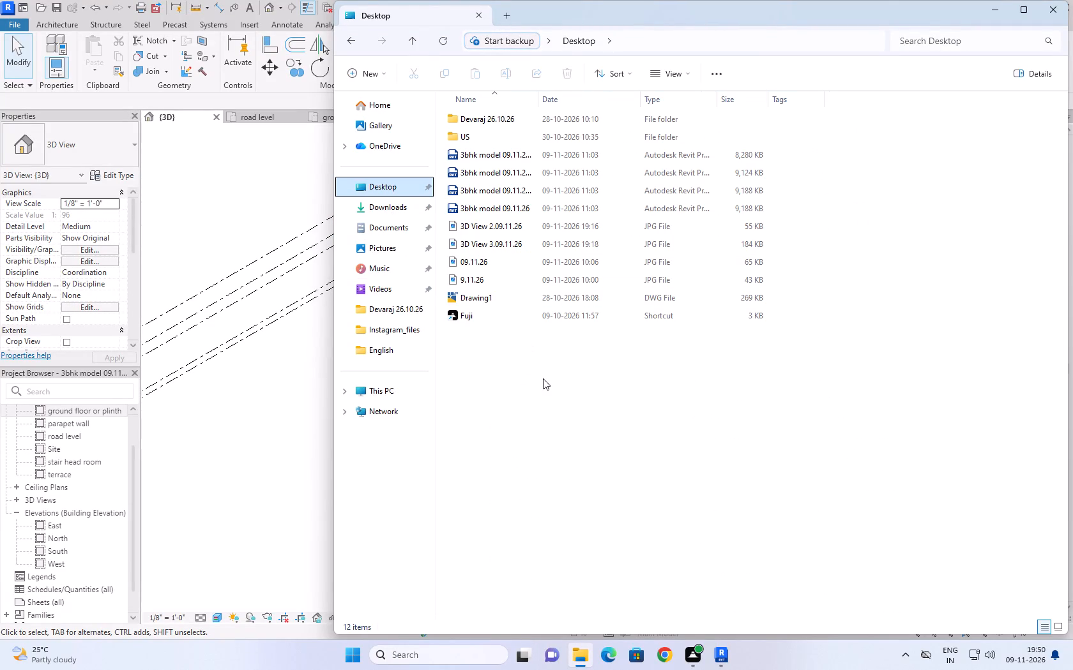
# Switch back to Revit and save the 3BHK house project from the 3D view.
pyautogui.click(724, 655)
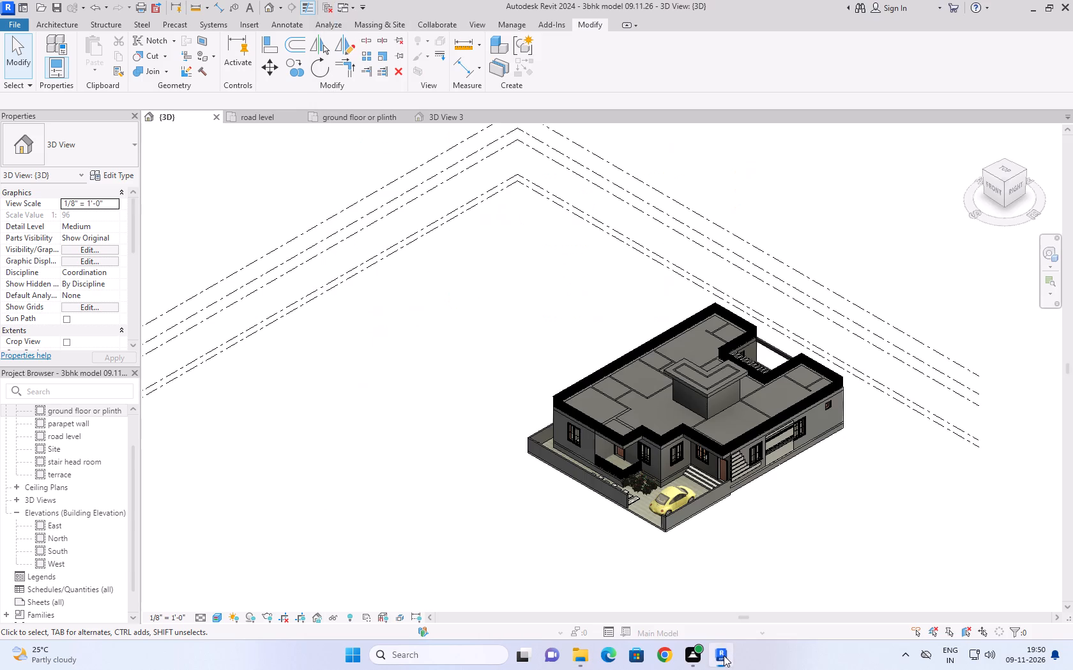
pyautogui.hotkey('ctrl', 's')
# Check the Desktop, Documents, Downloads and Pictures folders in File Explorer for the saved project files.
pyautogui.press('super+e')
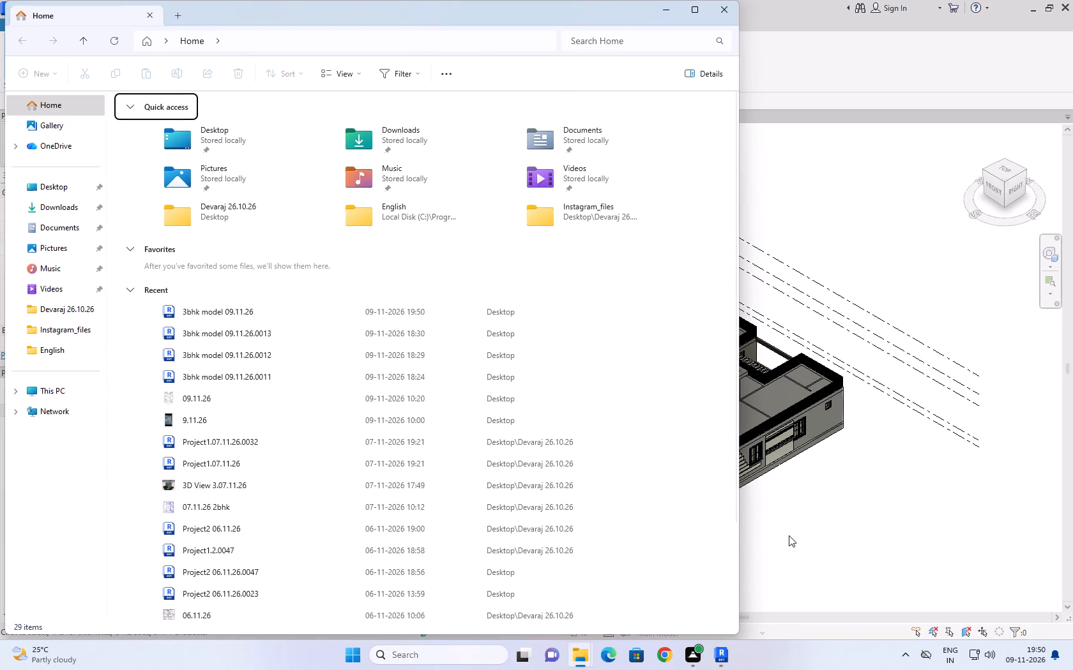
pyautogui.click(56, 190)
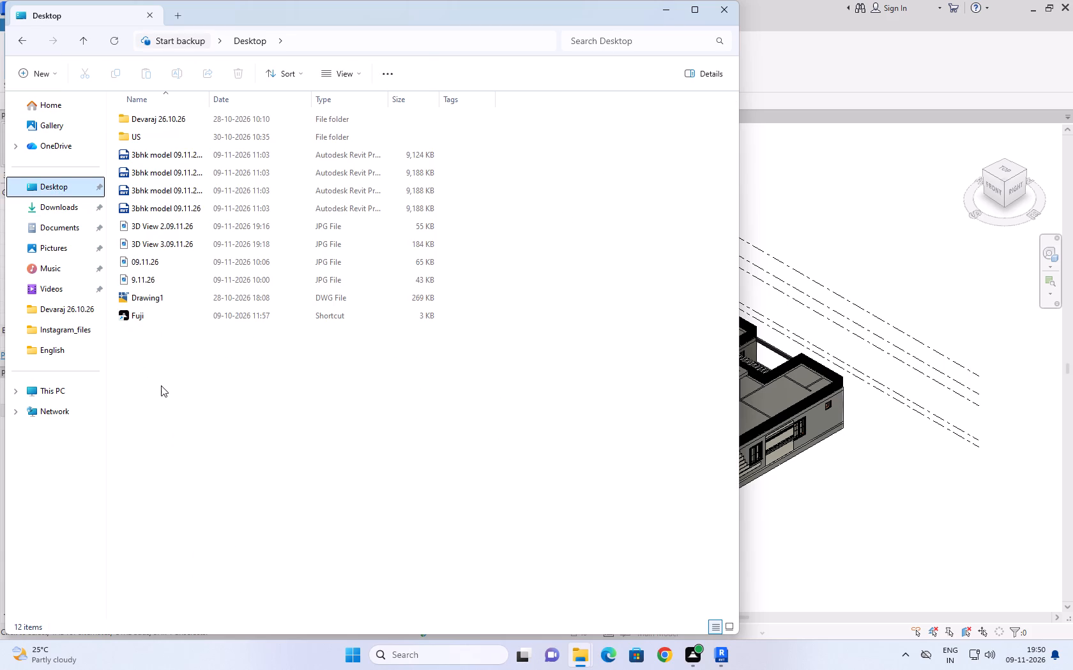
pyautogui.click(57, 221)
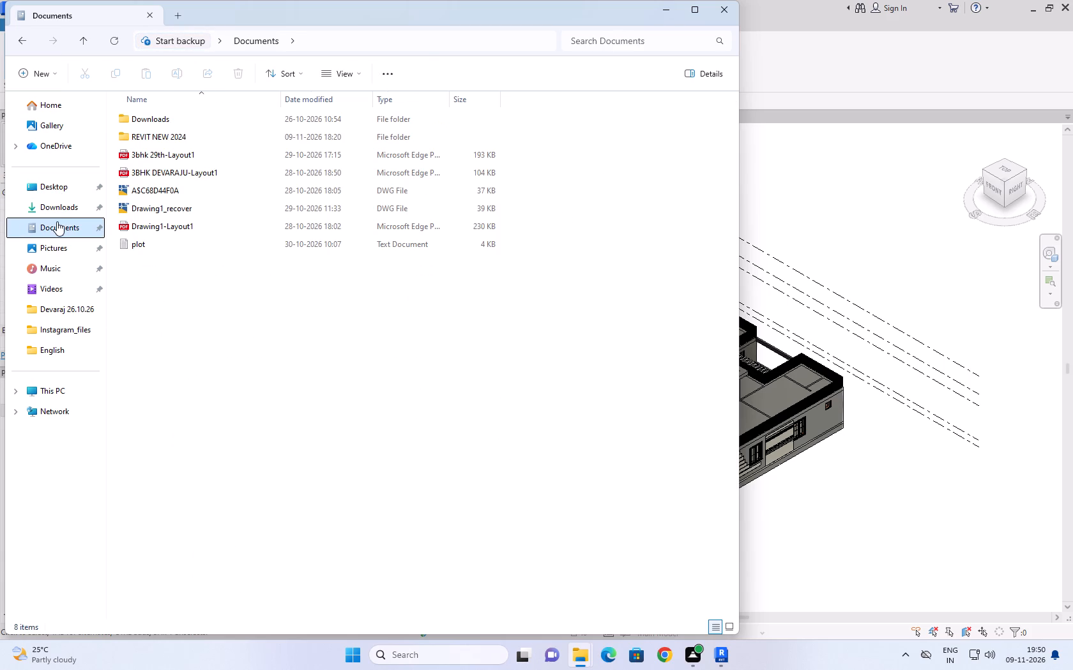
pyautogui.click(66, 211)
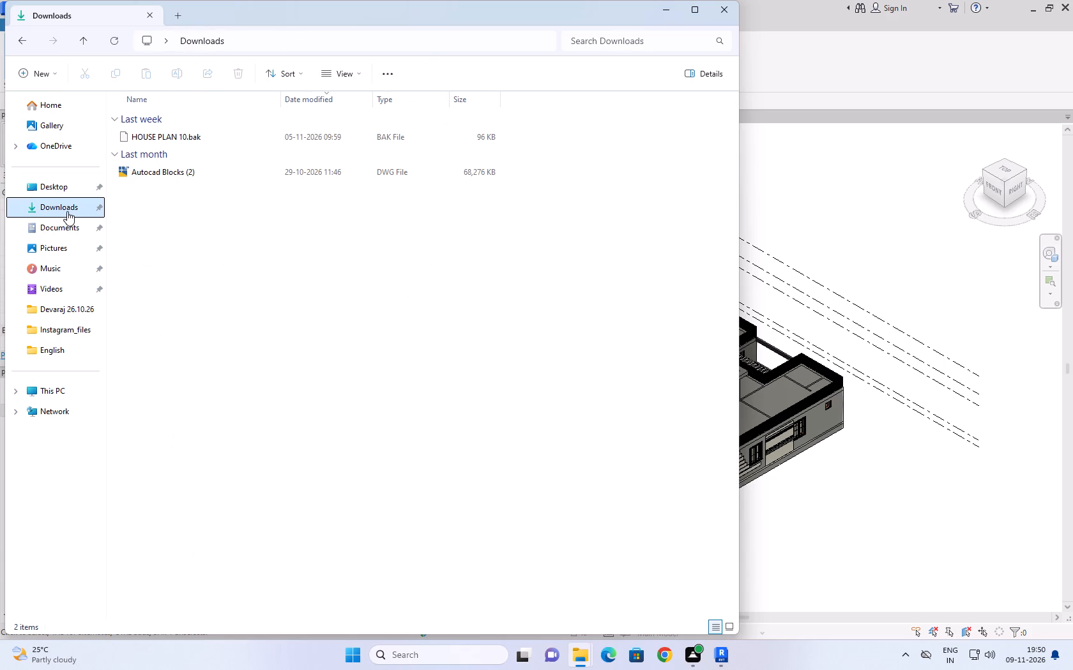
pyautogui.click(72, 249)
pyautogui.click(68, 192)
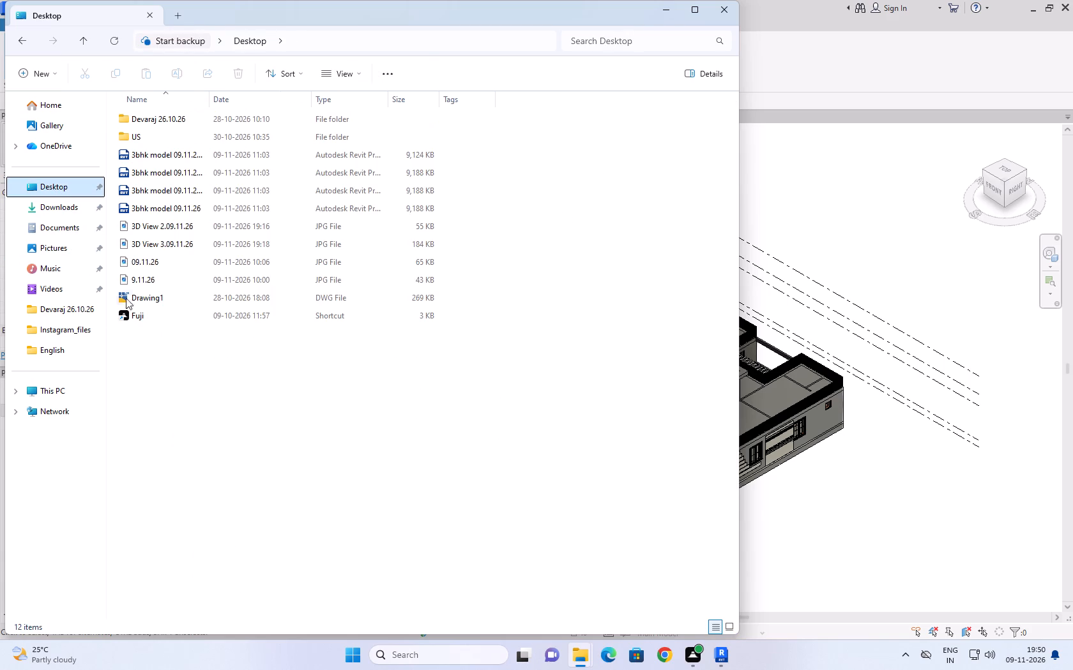
pyautogui.click(195, 391)
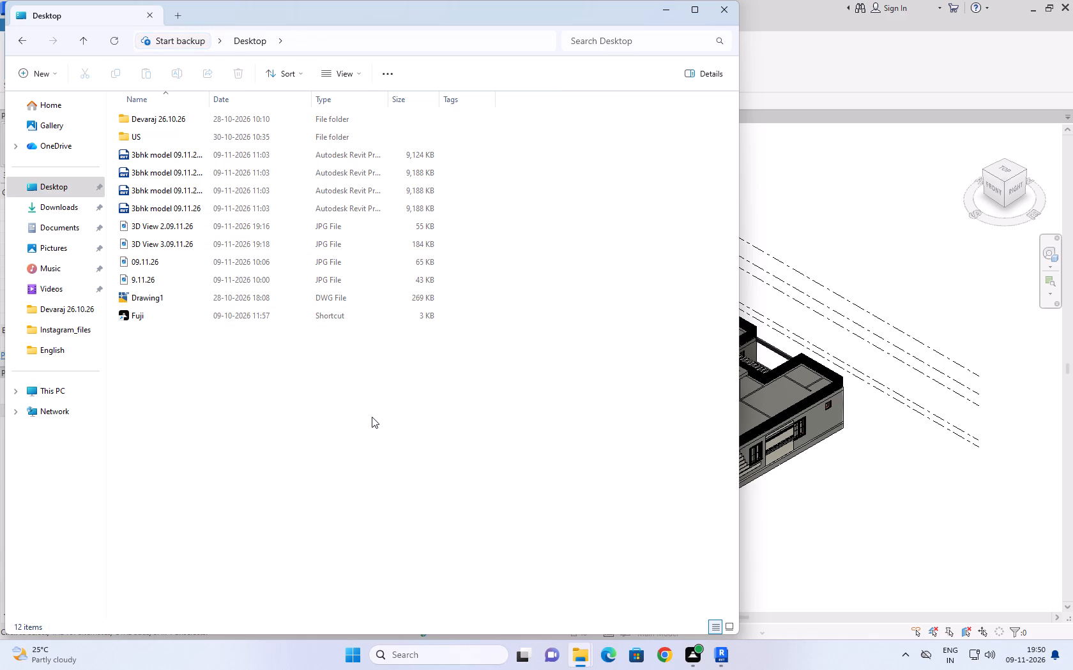
# Return to Revit and close the open 3D View 3 and ground floor or plinth views.
pyautogui.click(825, 519)
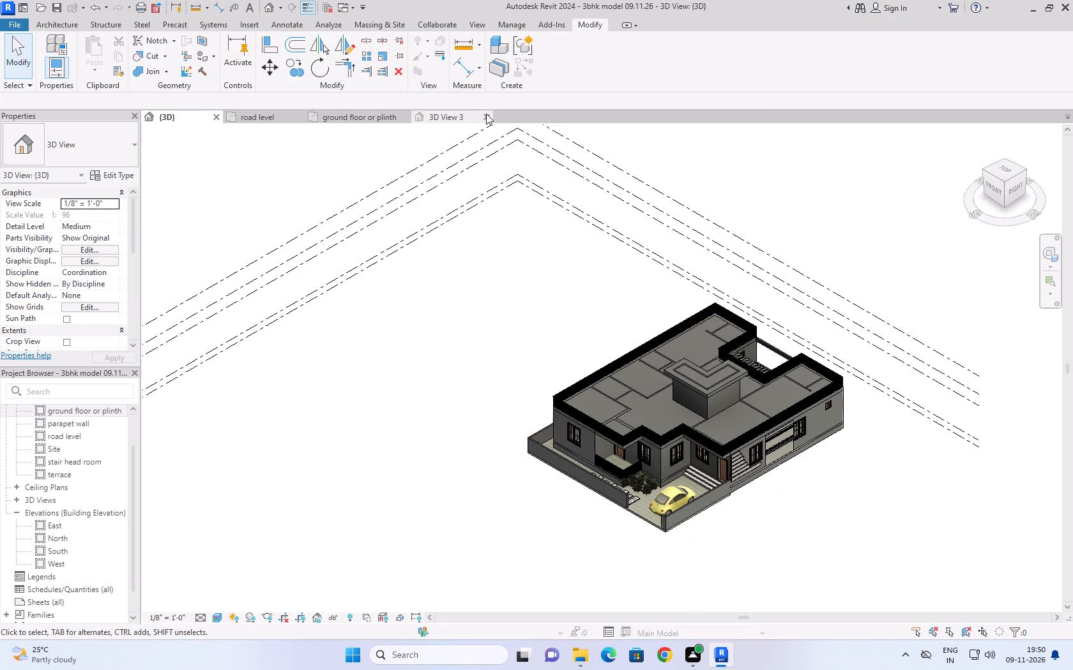
pyautogui.click(486, 114)
pyautogui.click(410, 115)
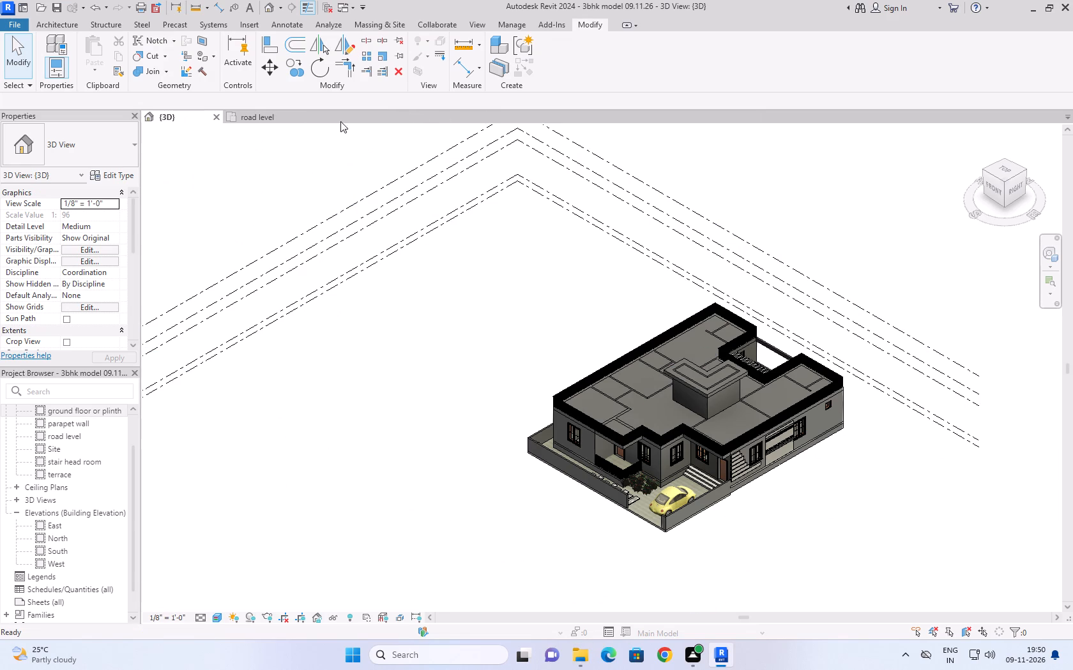
# Bring up the road level floor plan, fit more of the house in view, and save the project.
pyautogui.click(273, 117)
pyautogui.scroll(-4, 618, 503)
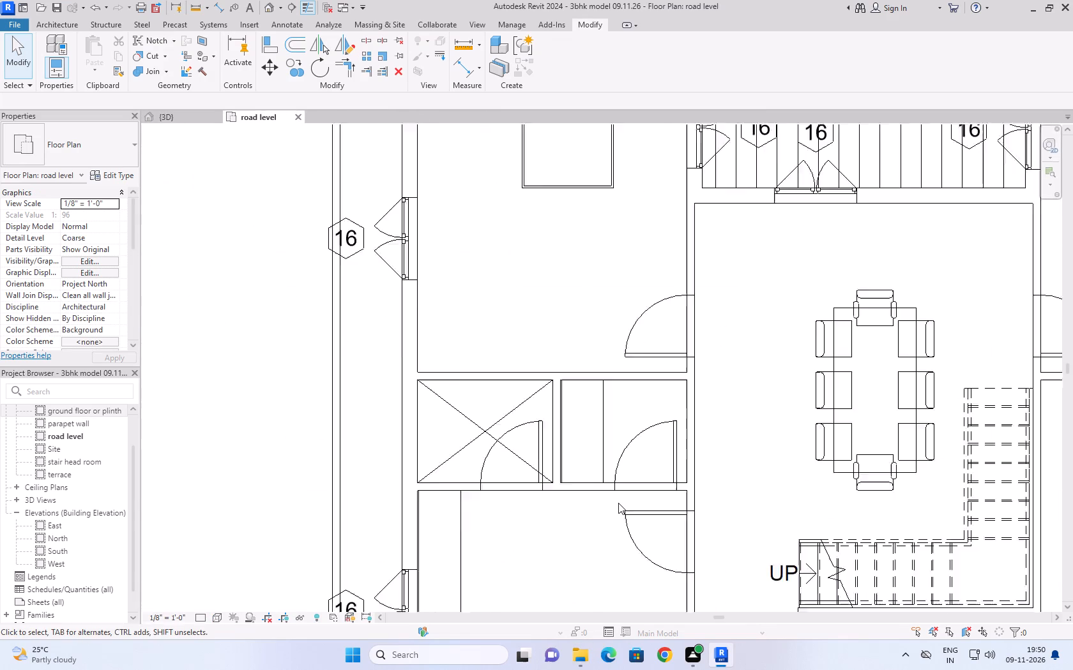
pyautogui.scroll(-8, 618, 503)
pyautogui.middleClick(618, 503)
pyautogui.hotkey('ctrl', 's')
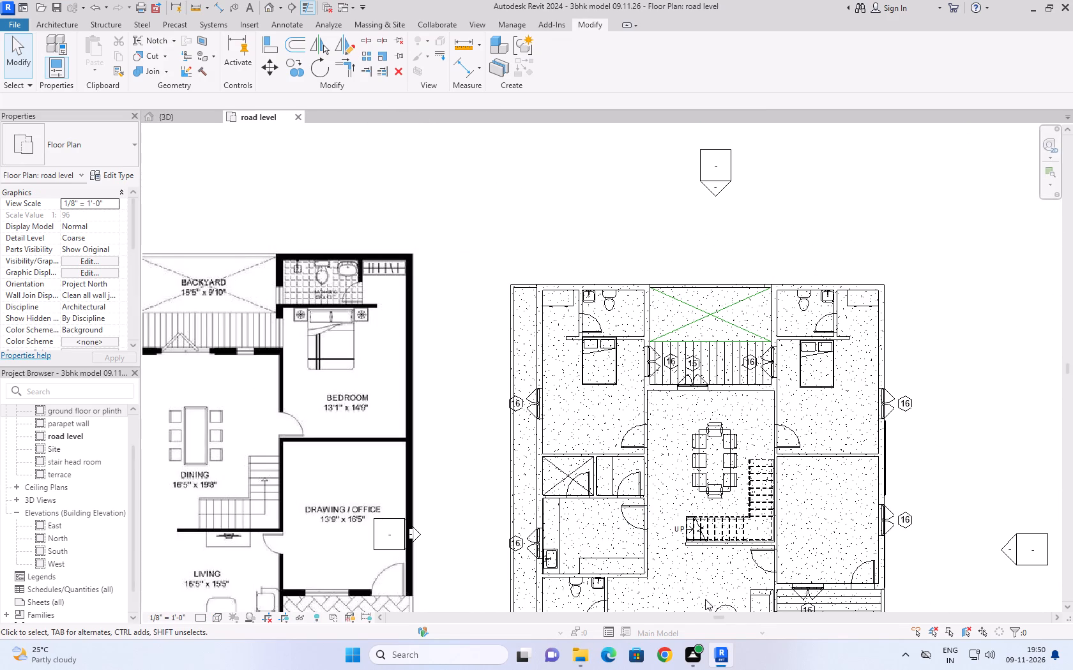
# Inspect the 3bhk model 09.11.26 project file and its backup copies in the Desktop folder, comparing their dates and sizes.
pyautogui.press('super+e')
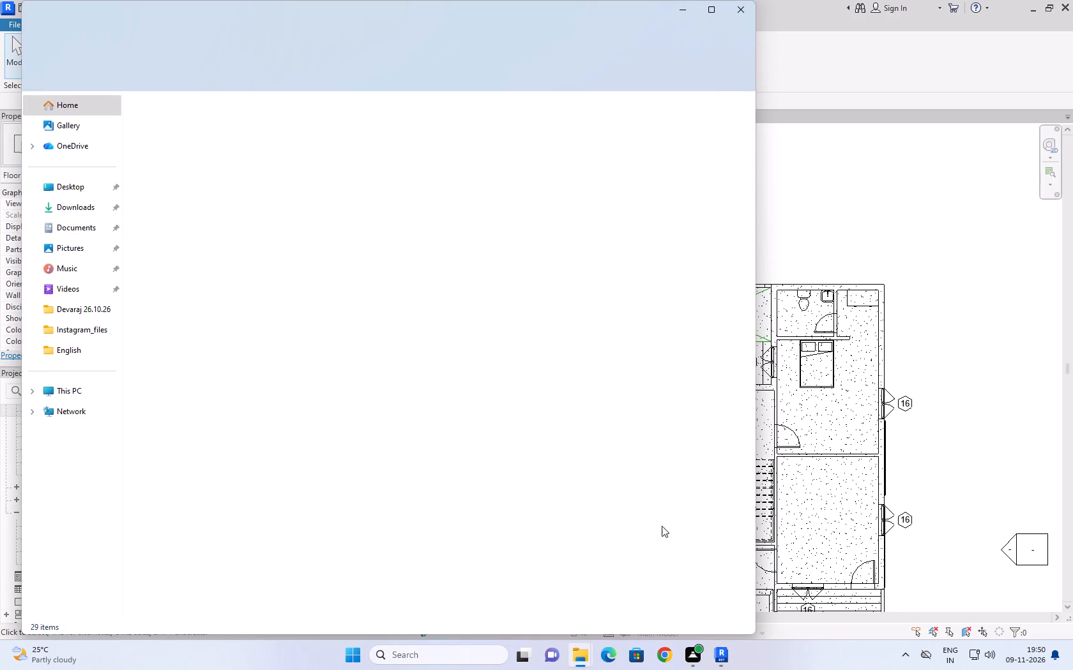
pyautogui.click(64, 185)
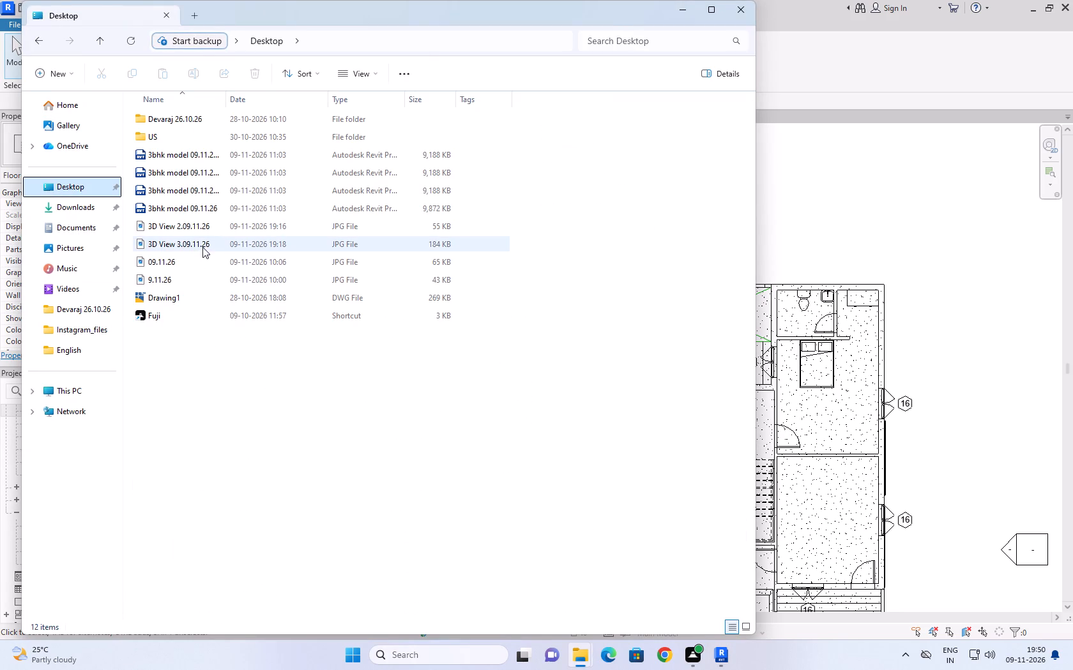
pyautogui.click(202, 195)
pyautogui.click(209, 207)
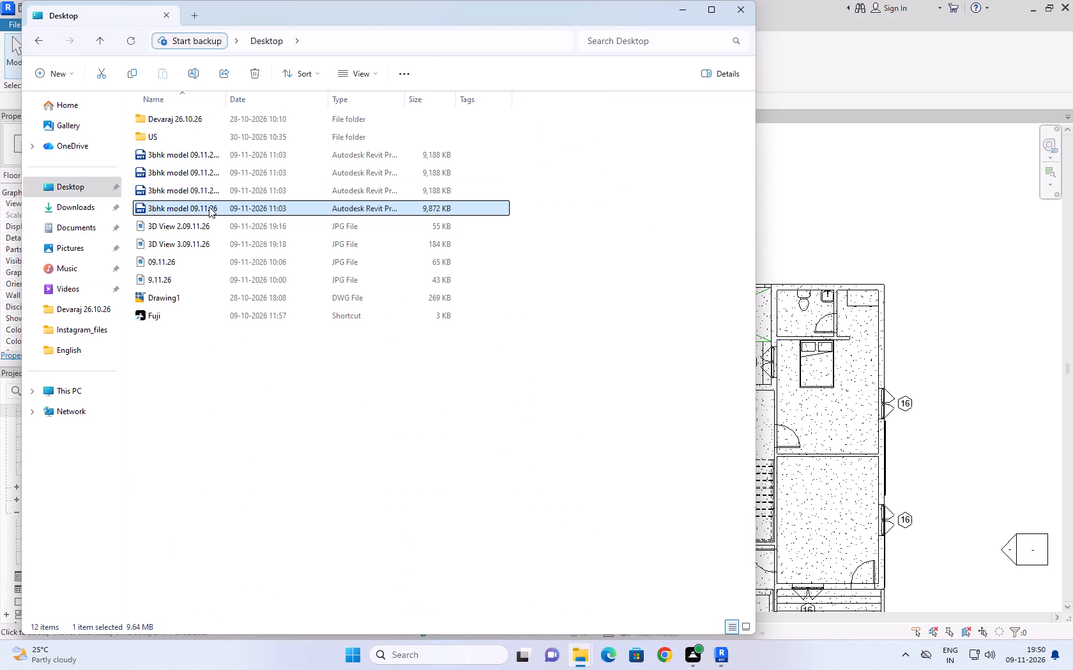
pyautogui.click(324, 149)
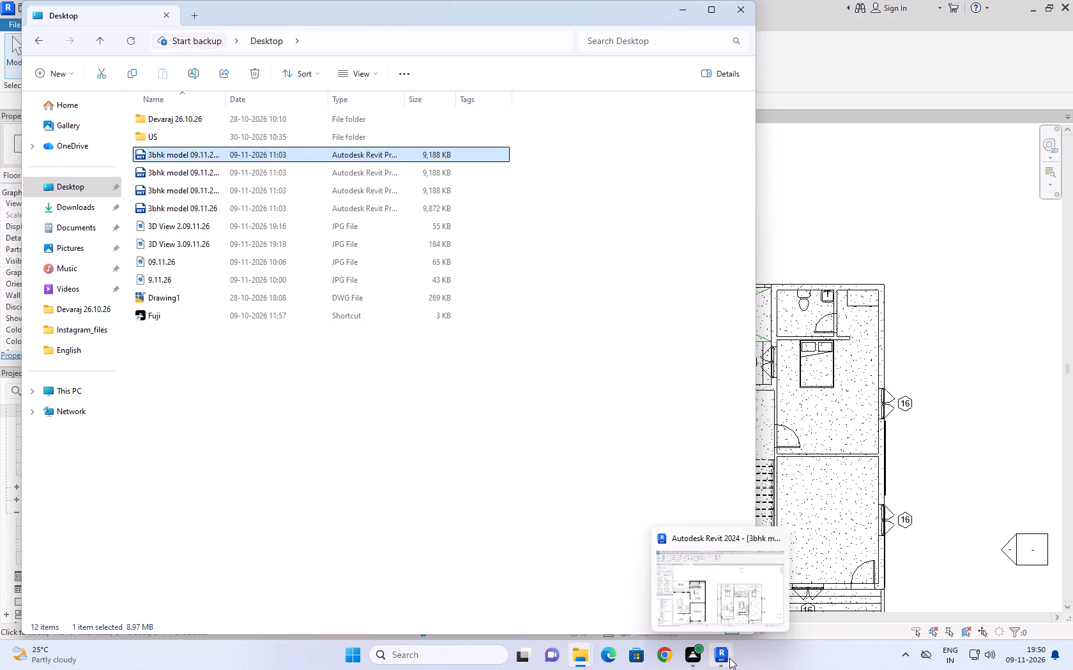
pyautogui.click(503, 484)
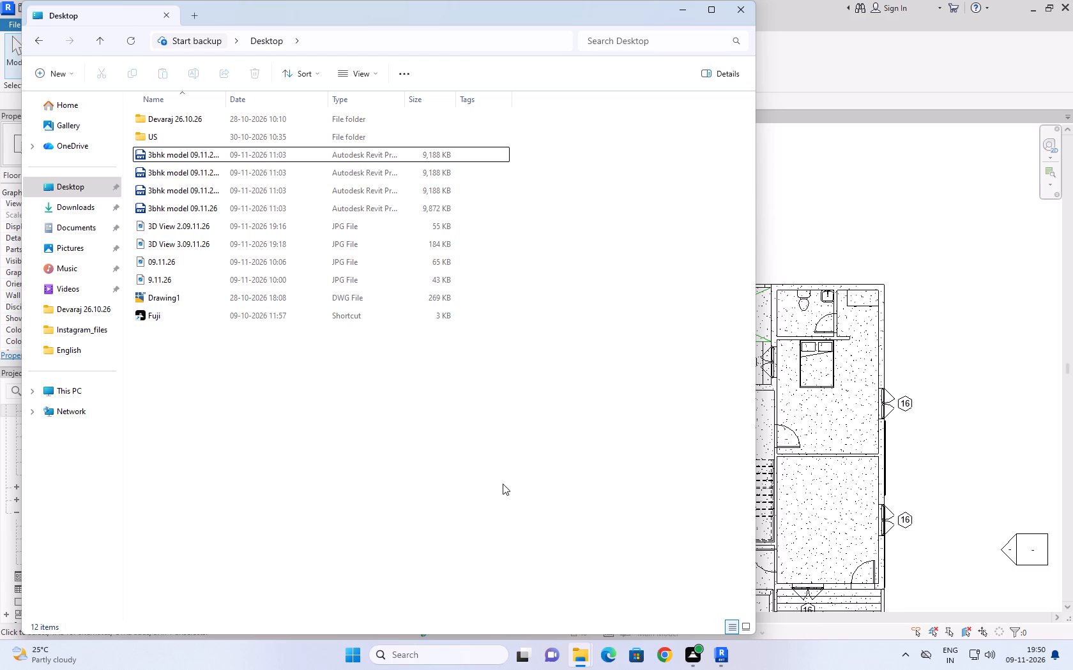
pyautogui.click(706, 3)
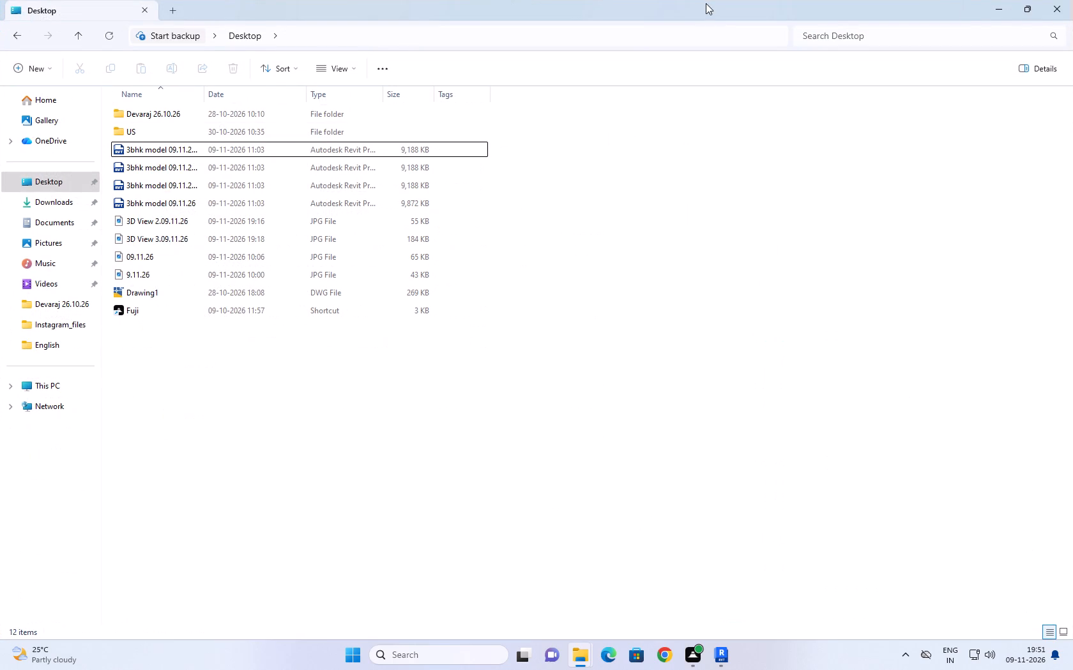
pyautogui.click(329, 436)
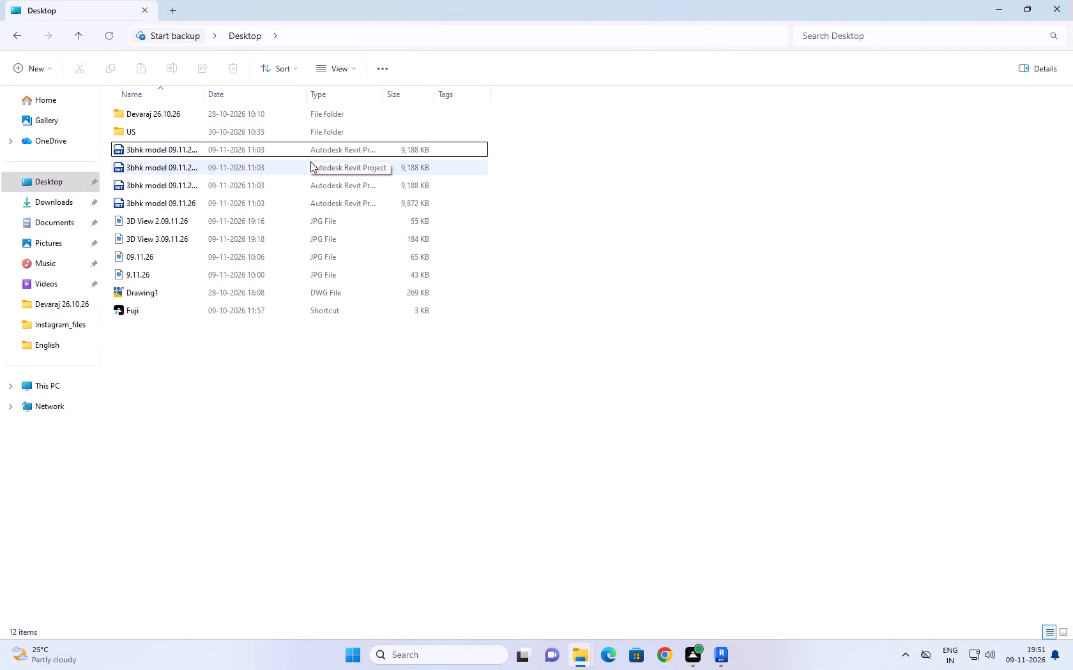
pyautogui.click(310, 161)
pyautogui.click(308, 149)
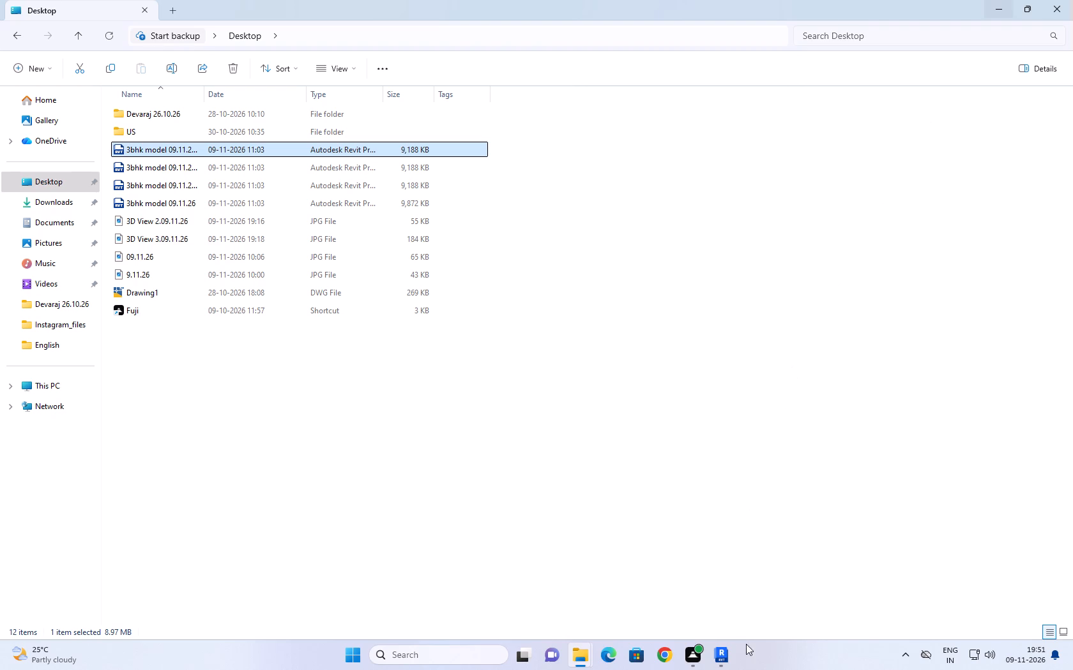
# Return to Revit and examine the road level floor plan alongside the reference ground floor plan image.
pyautogui.click(724, 655)
pyautogui.scroll(-10, 588, 363)
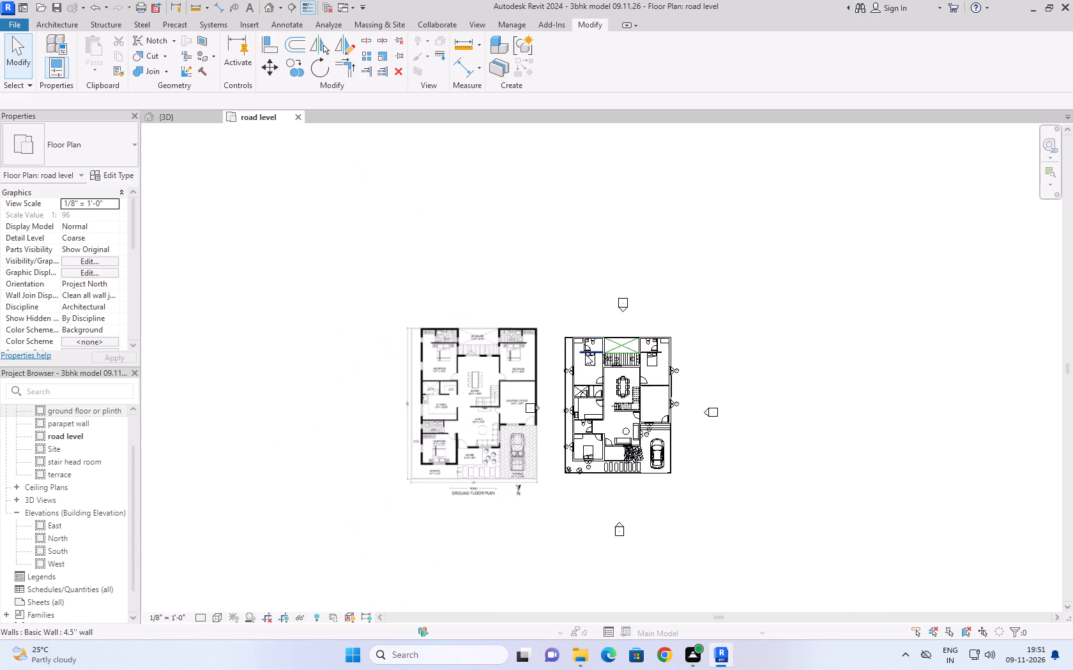
pyautogui.scroll(5, 650, 547)
pyautogui.scroll(-2, 658, 413)
pyautogui.scroll(2, 436, 412)
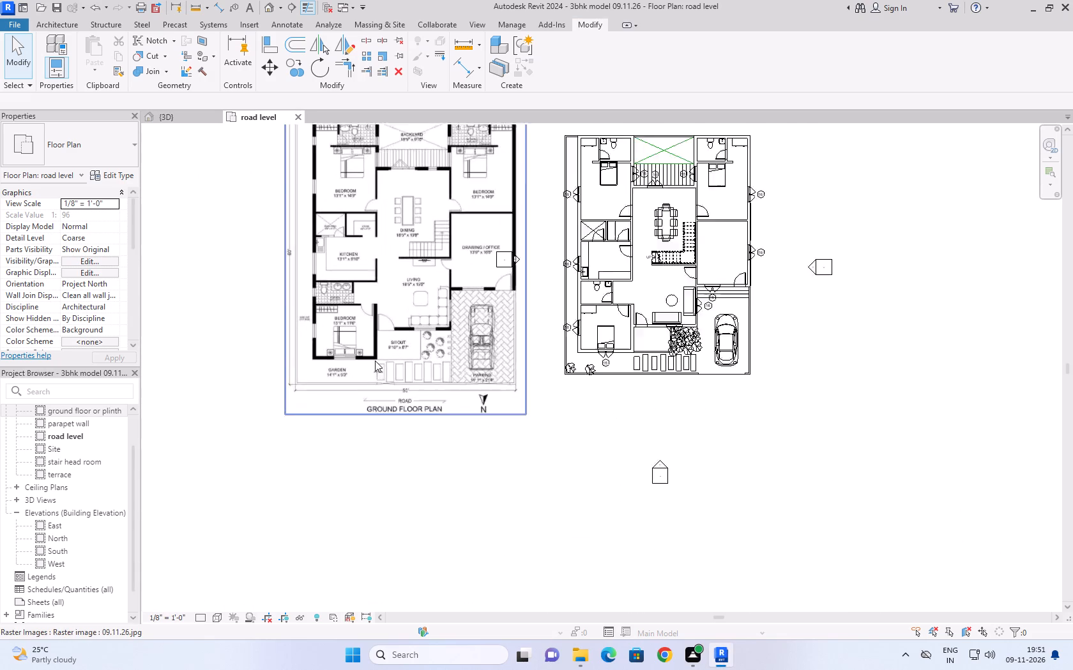
pyautogui.scroll(1, 375, 361)
# View the whole house in the default 3D view and close that view, keeping only the road level plan open.
pyautogui.click(166, 119)
pyautogui.scroll(1, 300, 249)
pyautogui.scroll(-4, 325, 239)
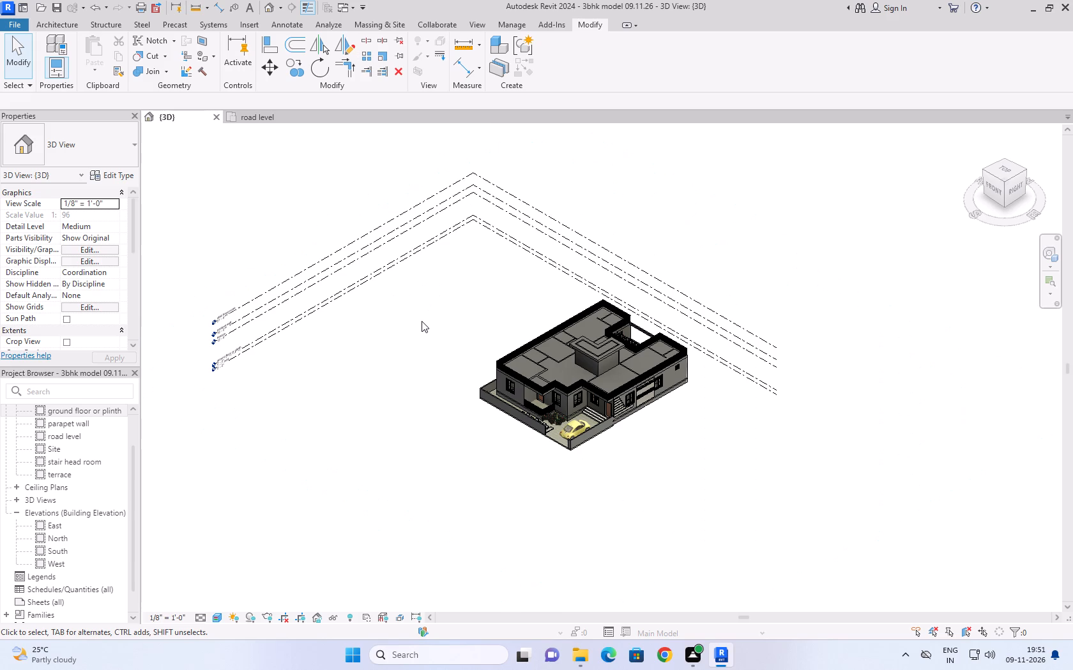
pyautogui.click(212, 116)
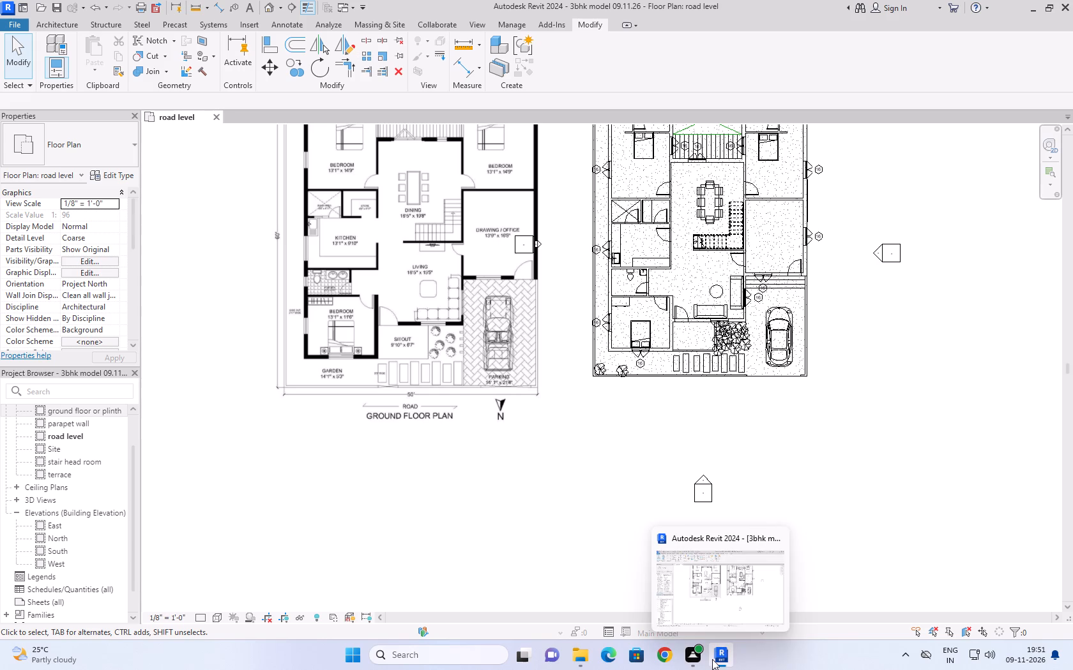
# Recheck the Desktop folder in File Explorer, inspecting the 3bhk model 09.11.26 project file, its backups and the 3D view image.
pyautogui.press('super+e')
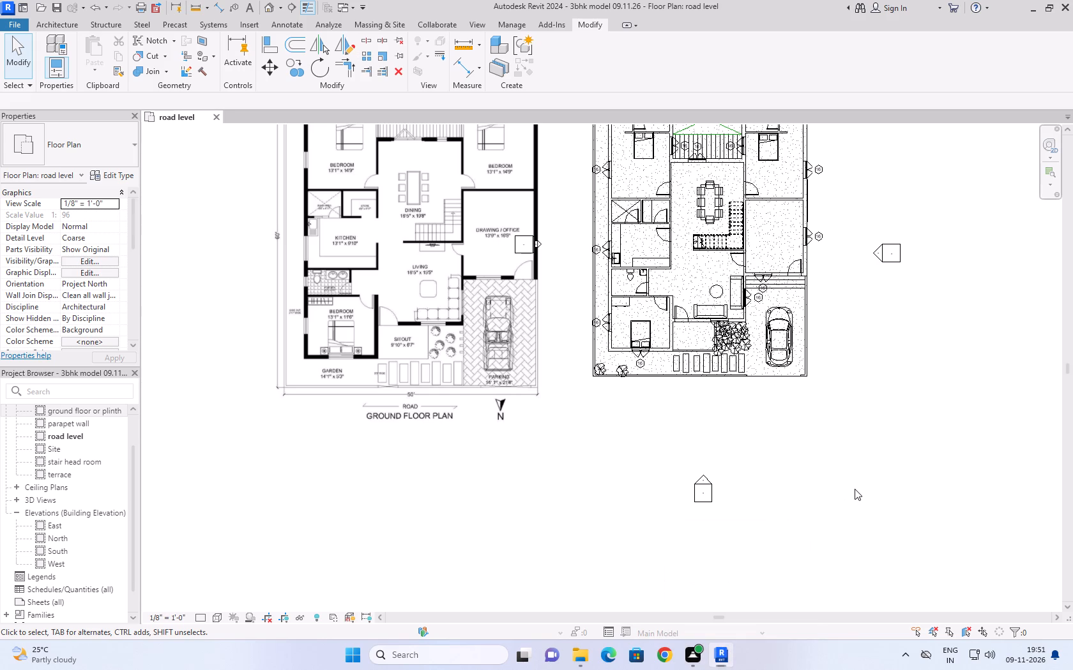
pyautogui.tripleClick(78, 186)
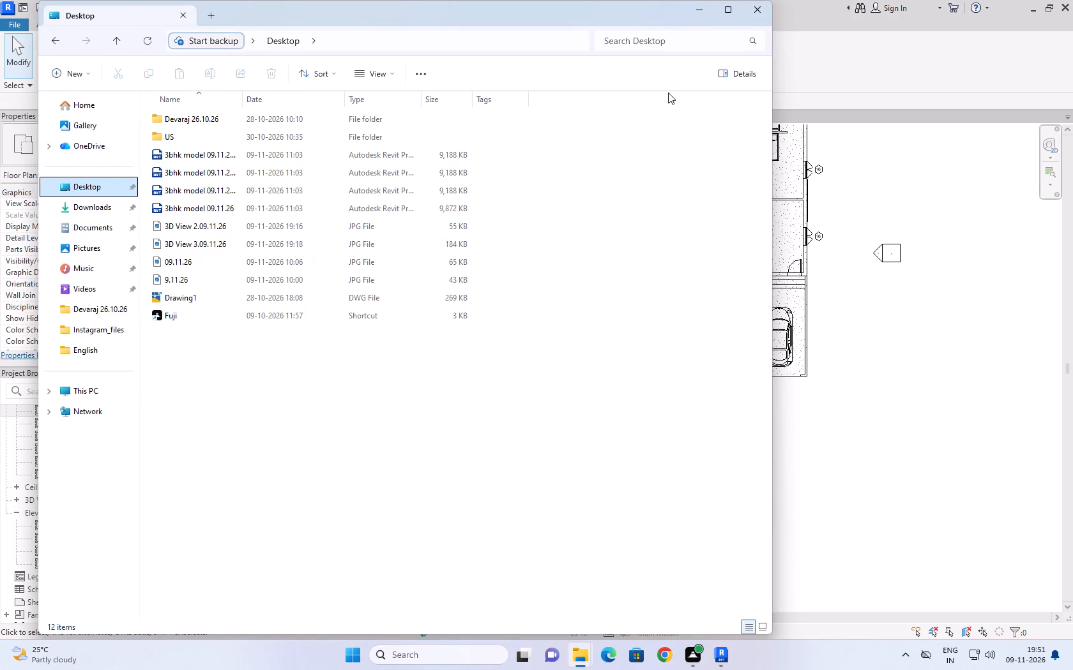
pyautogui.click(738, 75)
pyautogui.click(738, 75)
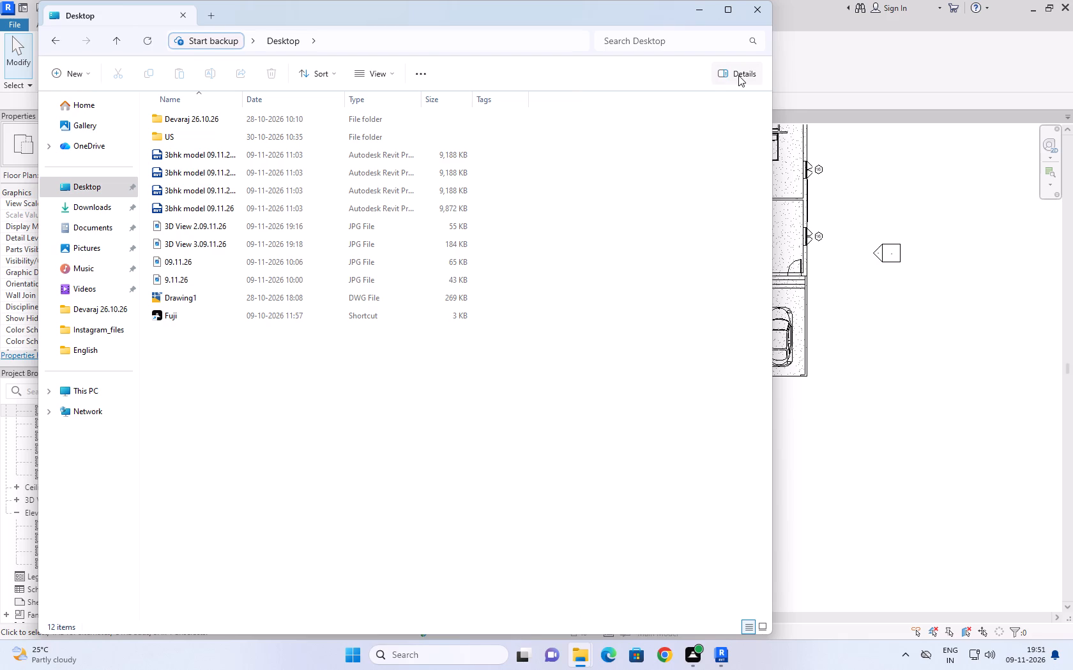
pyautogui.click(738, 75)
pyautogui.click(737, 76)
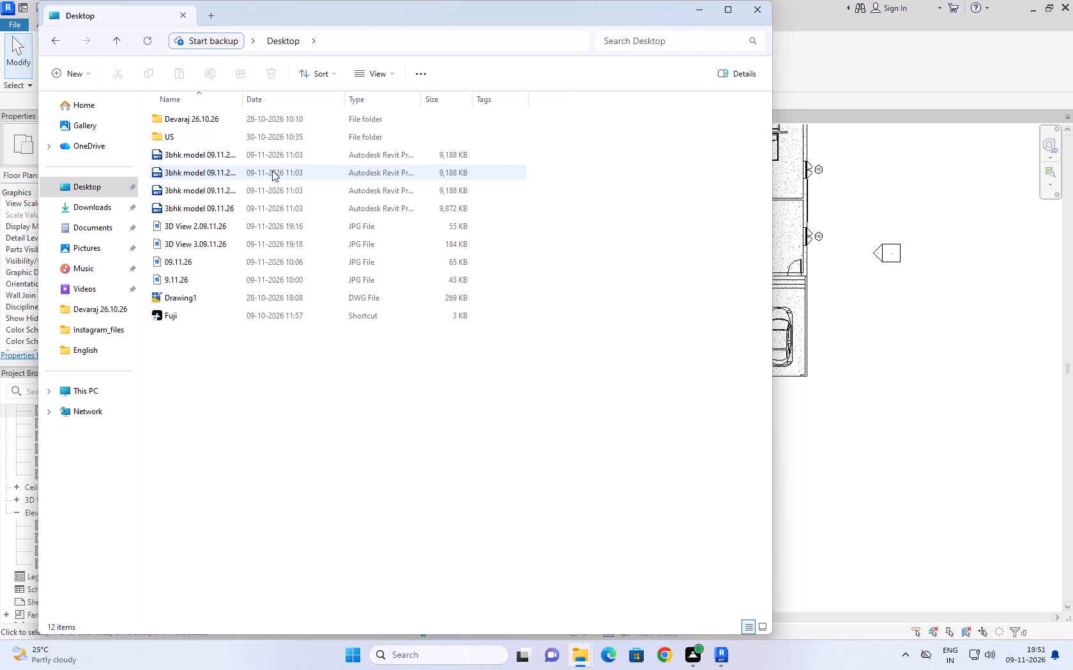
pyautogui.click(271, 167)
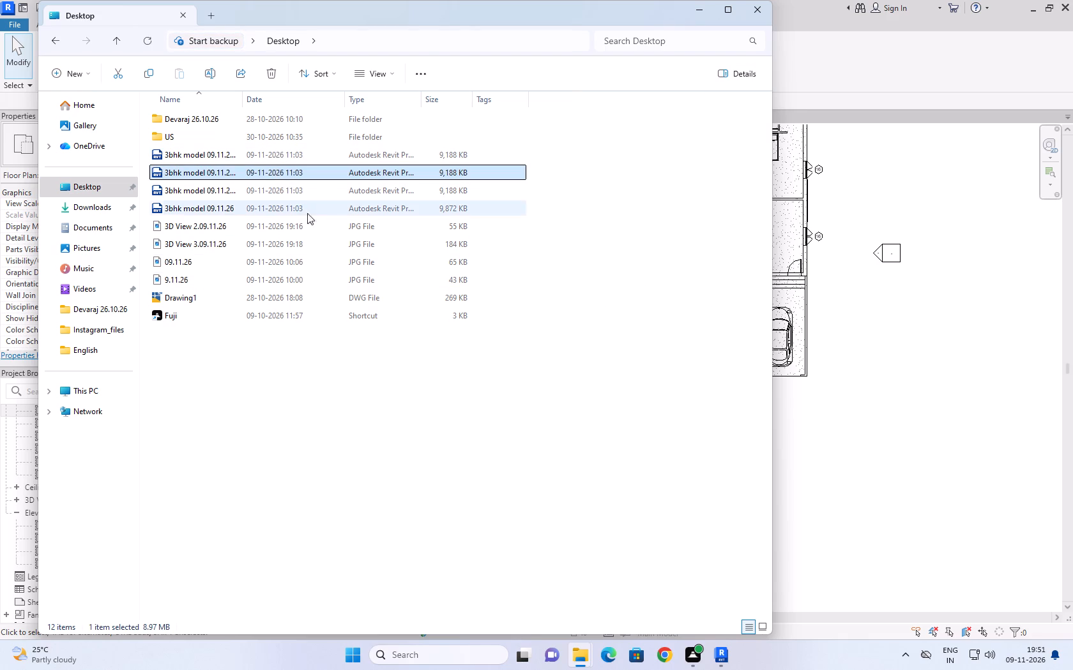
pyautogui.click(277, 230)
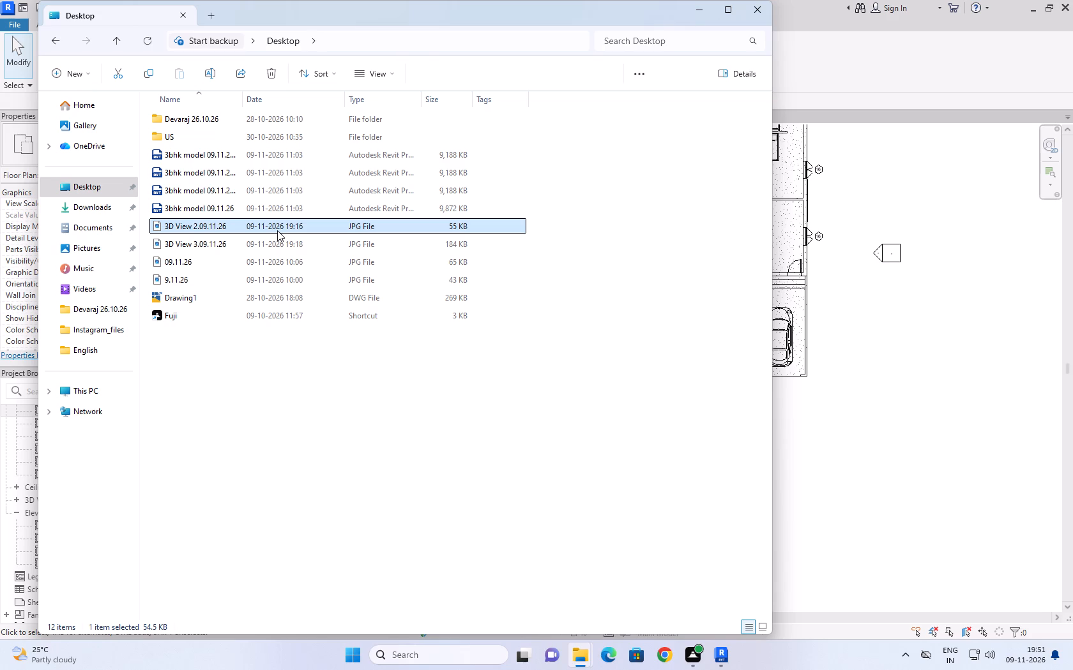
pyautogui.click(297, 157)
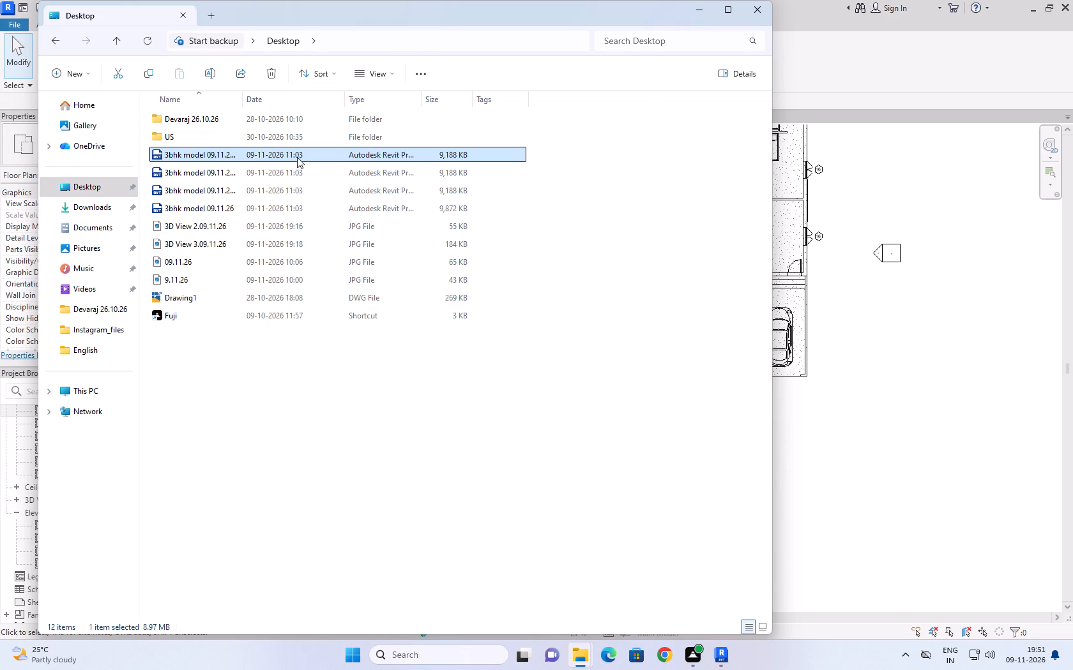
pyautogui.click(306, 207)
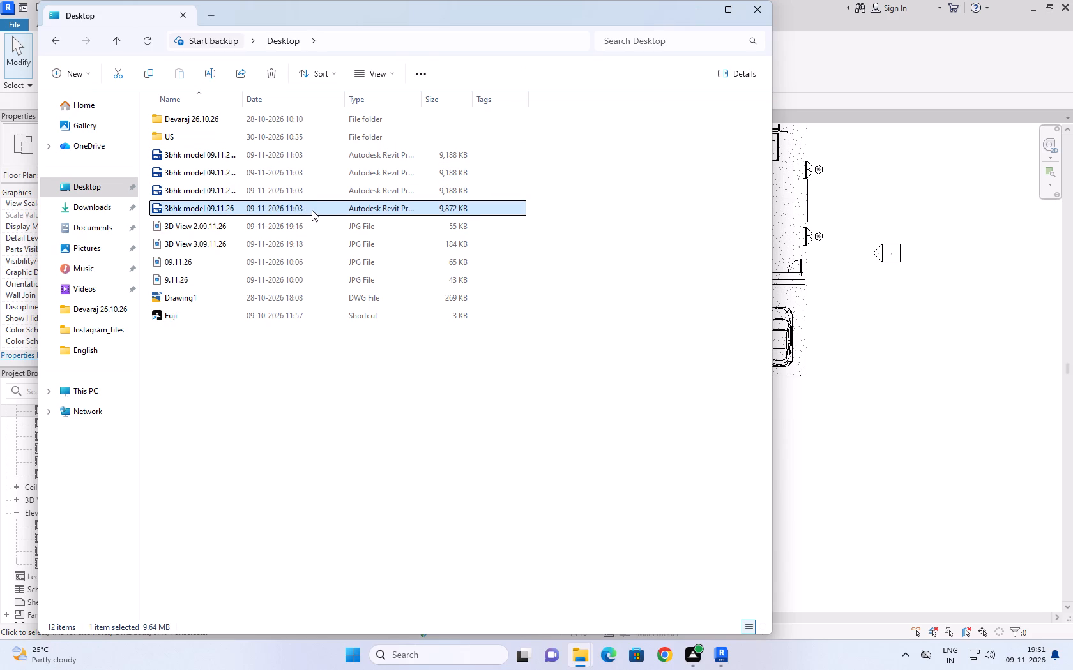
# Return to Revit and save the 3bhk model 09.11.26 project with the road level floor plan open.
pyautogui.click(1030, 485)
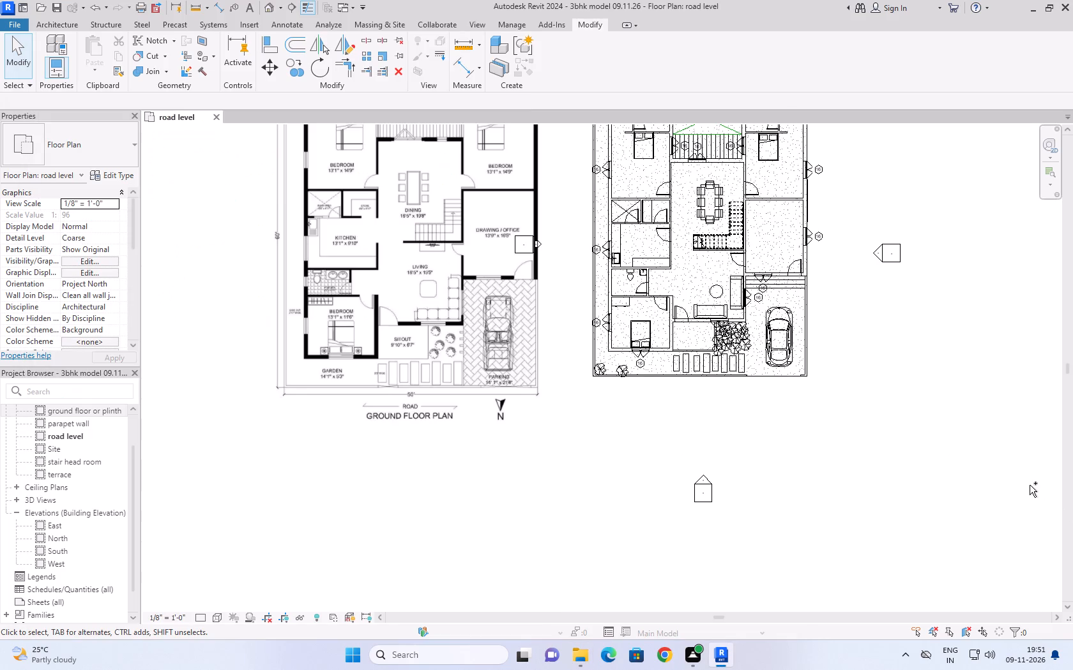
pyautogui.hotkey('ctrl', 's')
# Switch to File Explorer and copy the 9,872 KB 3bhk model 09.11.26 backup file in the Desktop folder.
pyautogui.click(725, 650)
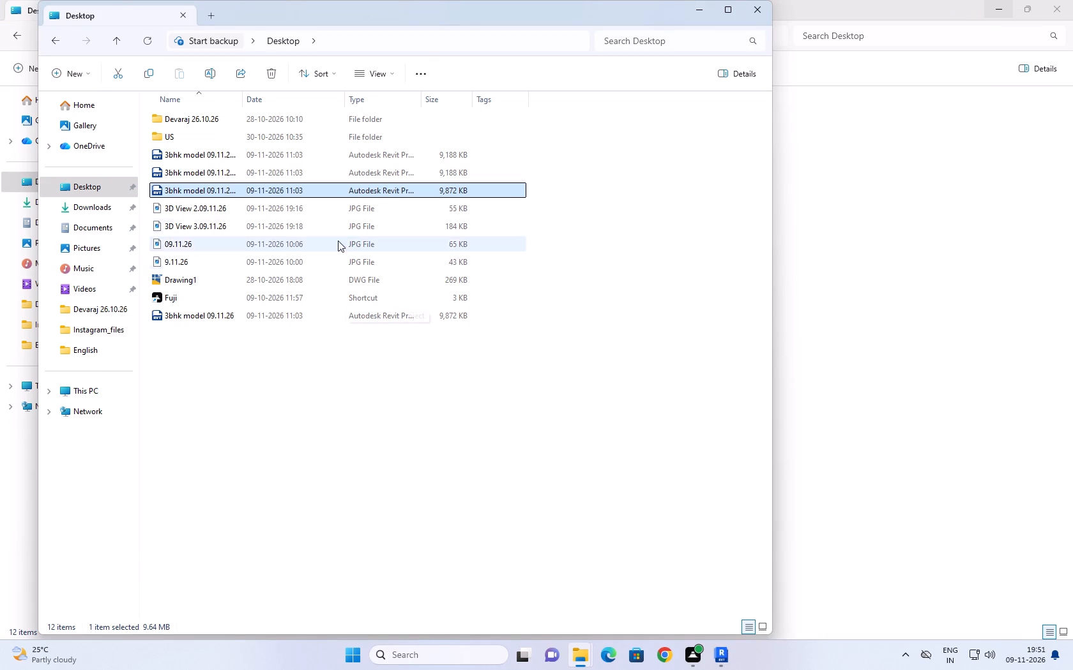
pyautogui.rightClick(304, 193)
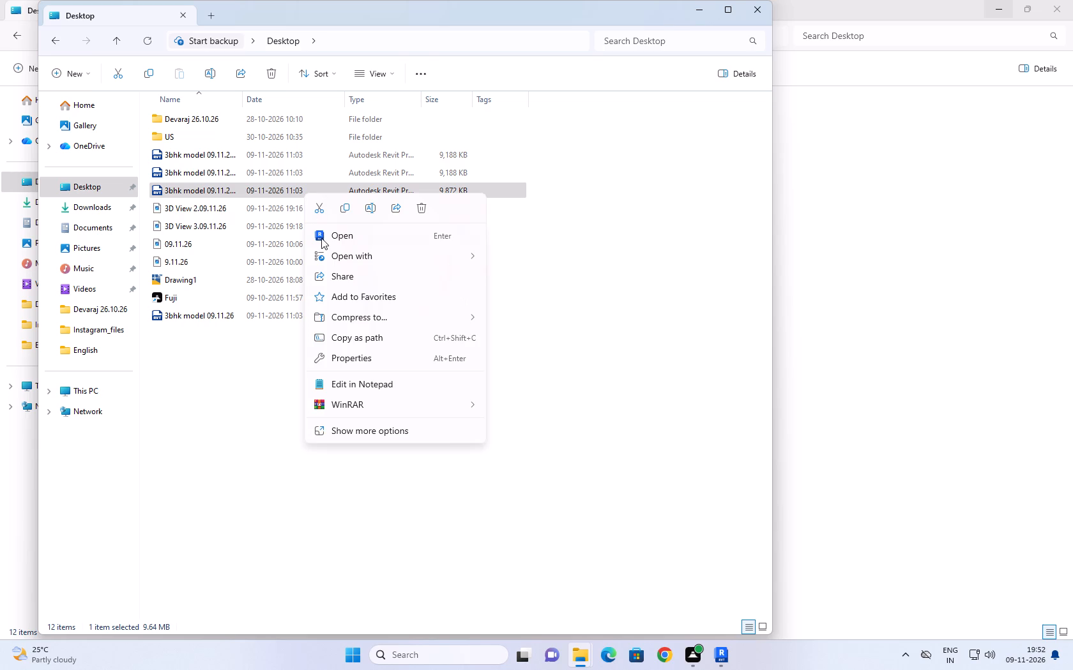
pyautogui.click(341, 211)
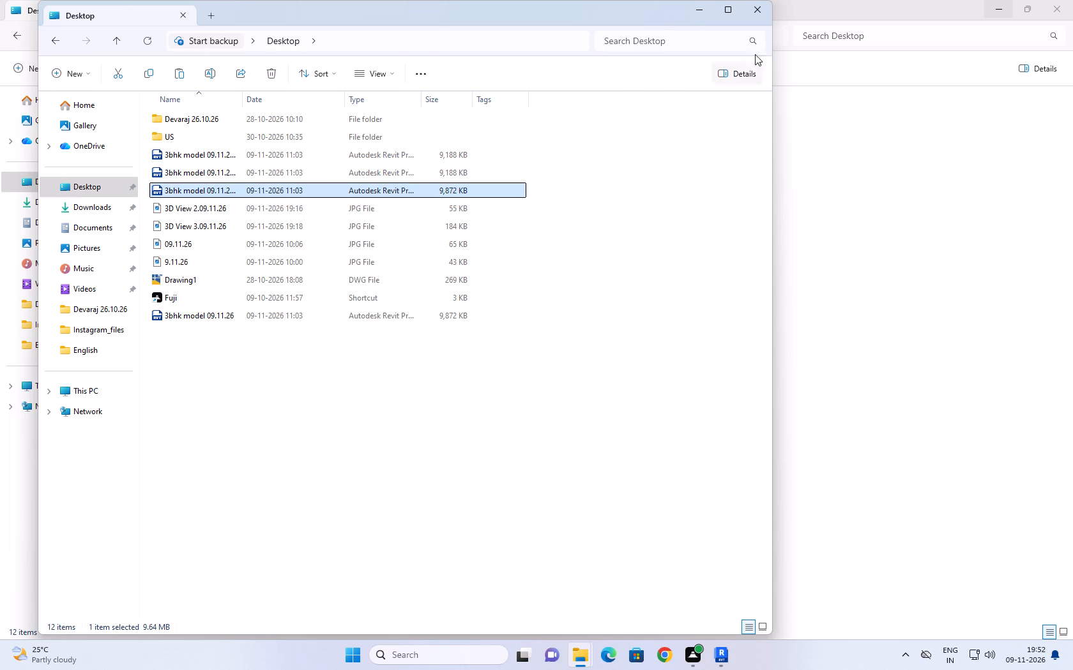
# Close the duplicate Desktop folder windows, restoring the maximised one to a smaller size and keeping a Desktop file list in front.
pyautogui.click(770, 13)
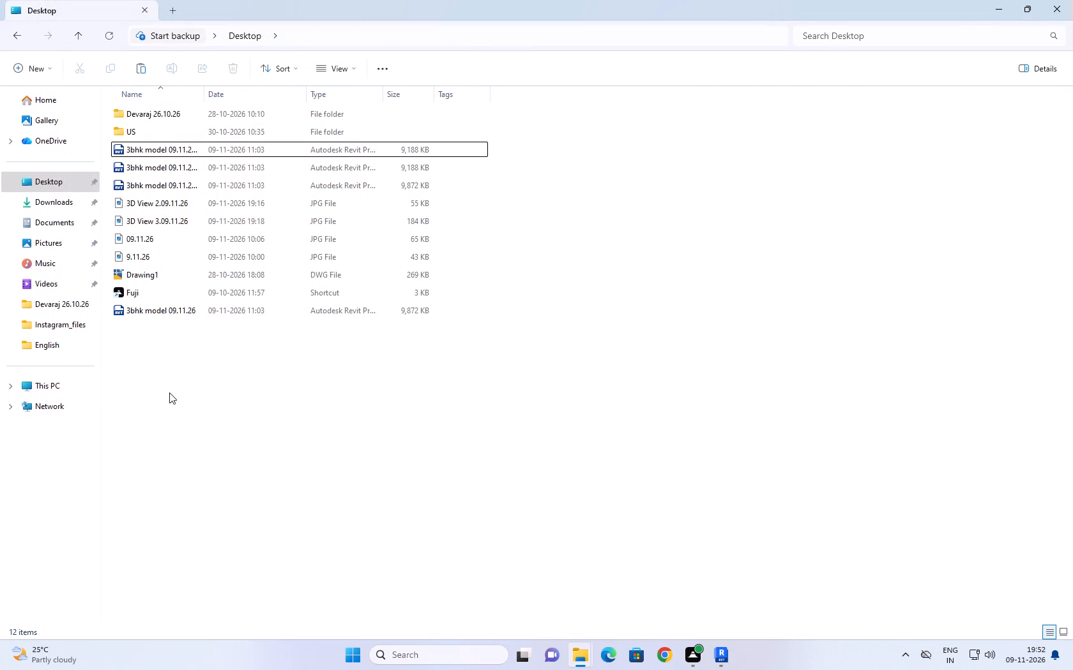
pyautogui.doubleClick(279, 396)
pyautogui.click(1033, 5)
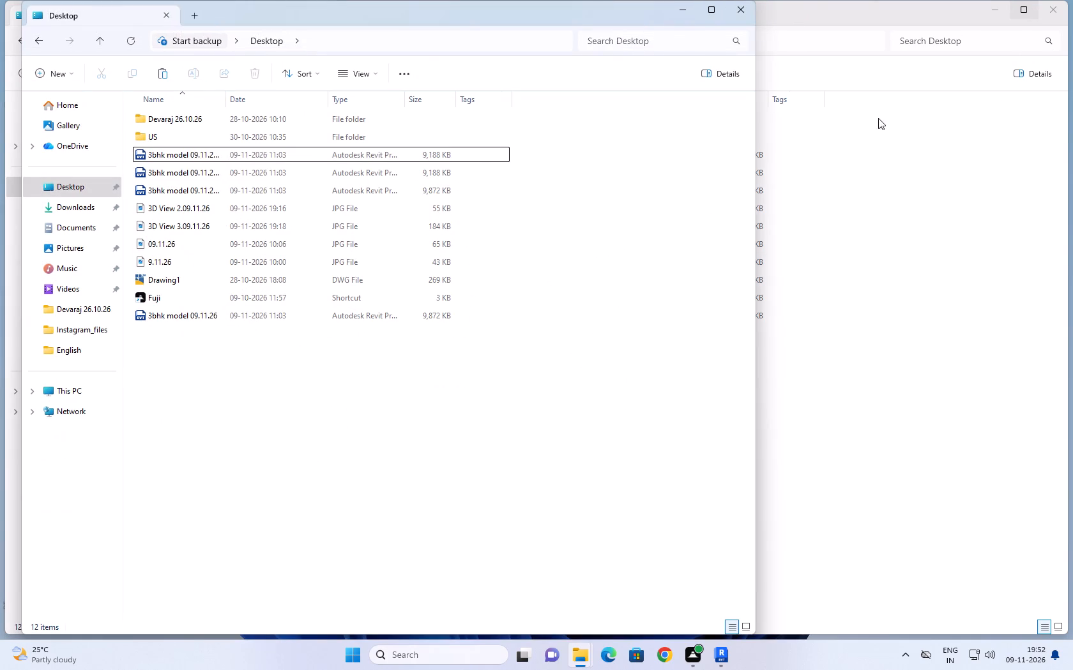
pyautogui.click(1058, 1)
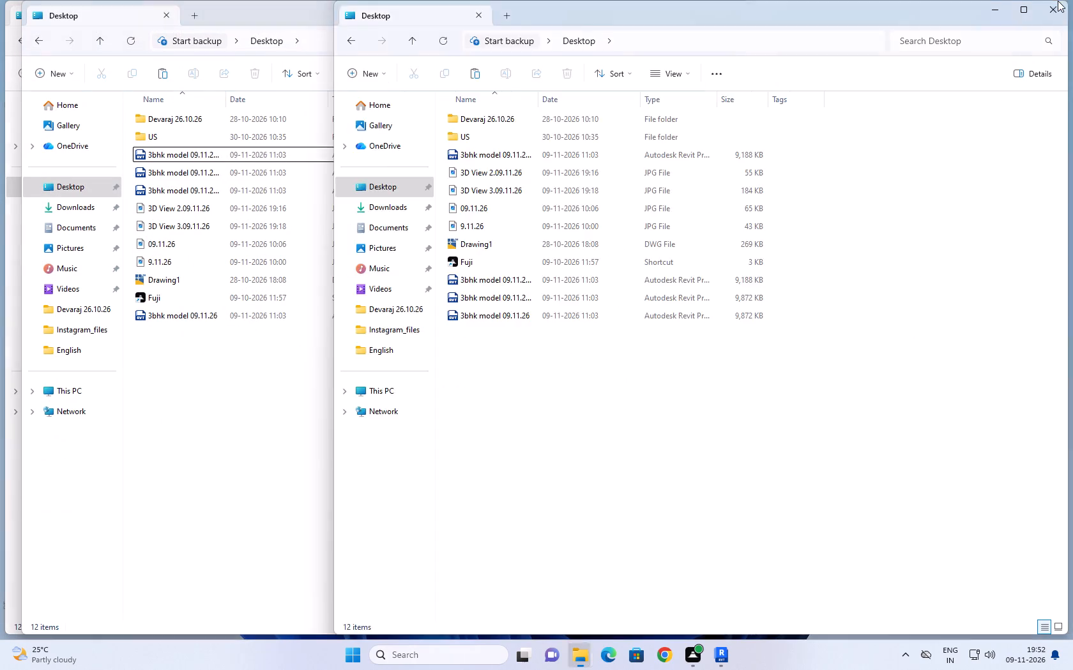
pyautogui.click(432, 483)
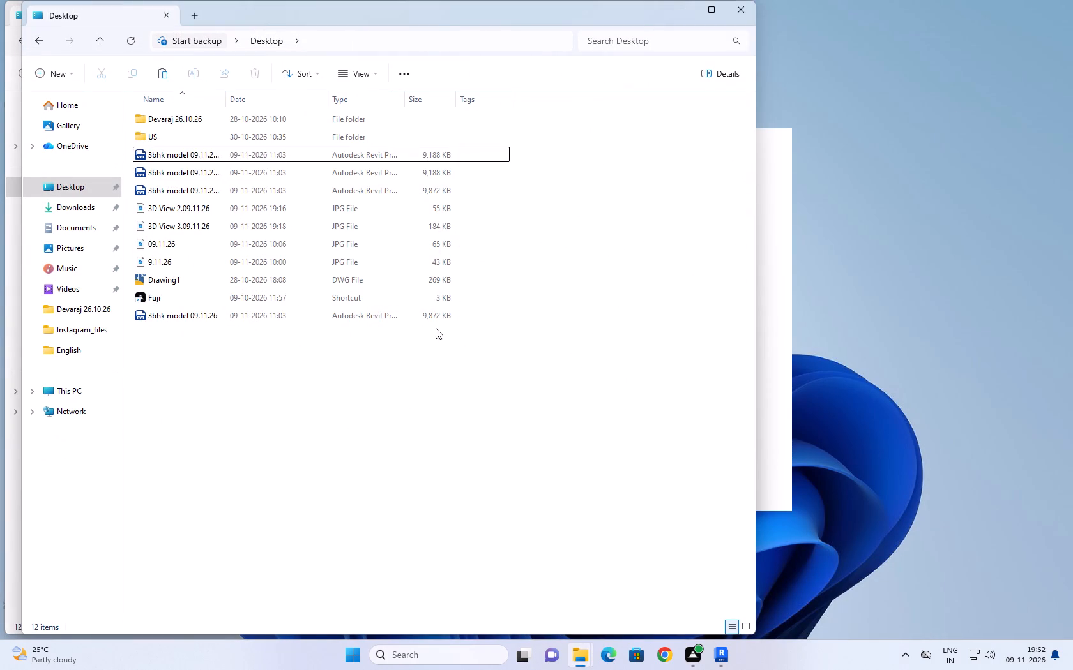
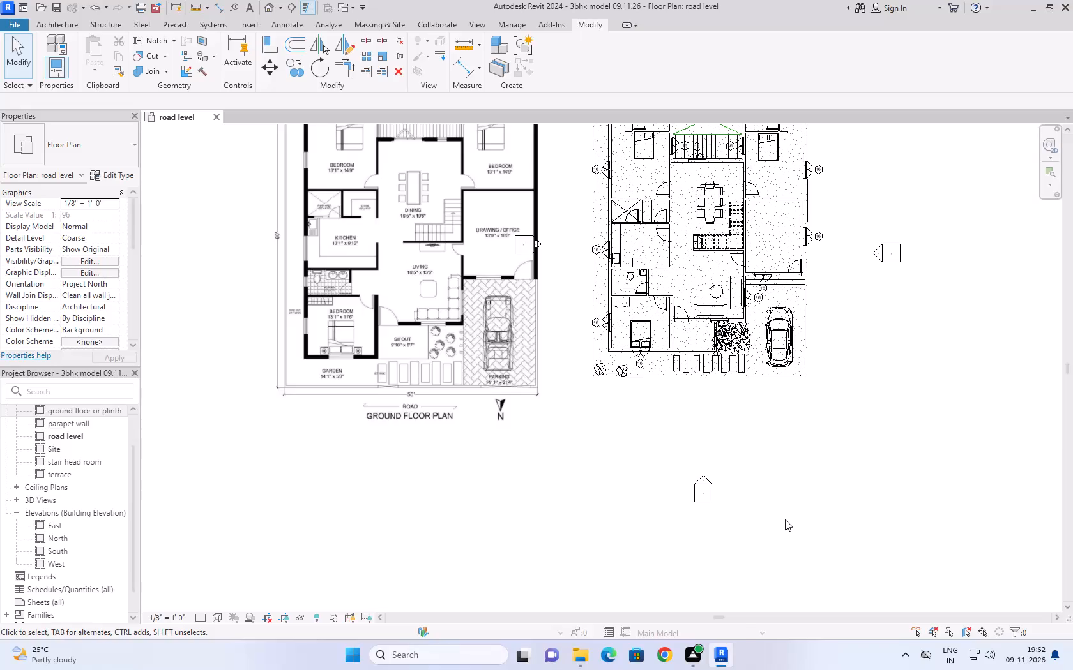
# Switch from the Desktop folder back to Revit and save the 3bhk model 09.11.26 project with the road level plan open.
pyautogui.hotkey('alt', 'Tab')
pyautogui.hotkey('alt', 'Tab')
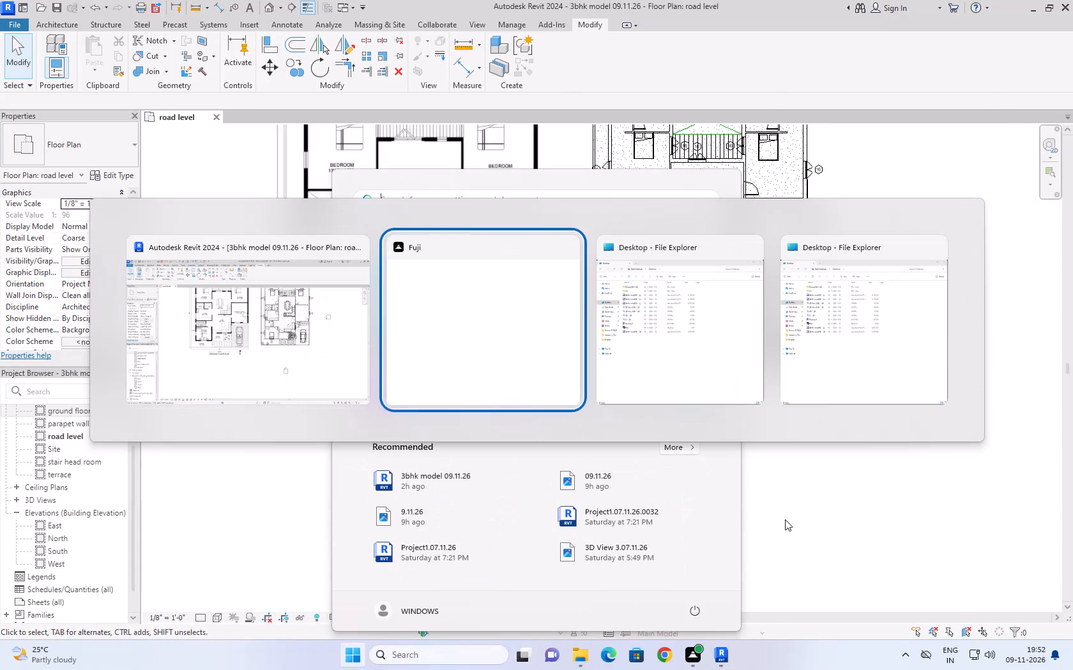
pyautogui.hotkey('alt', 'Tab')
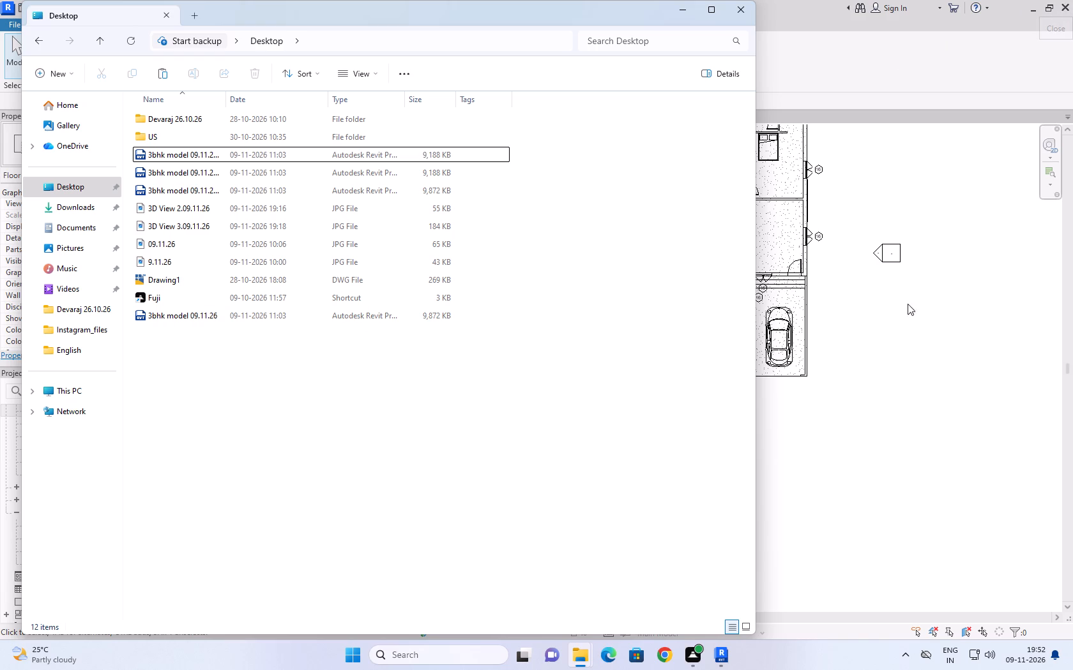
pyautogui.click(722, 653)
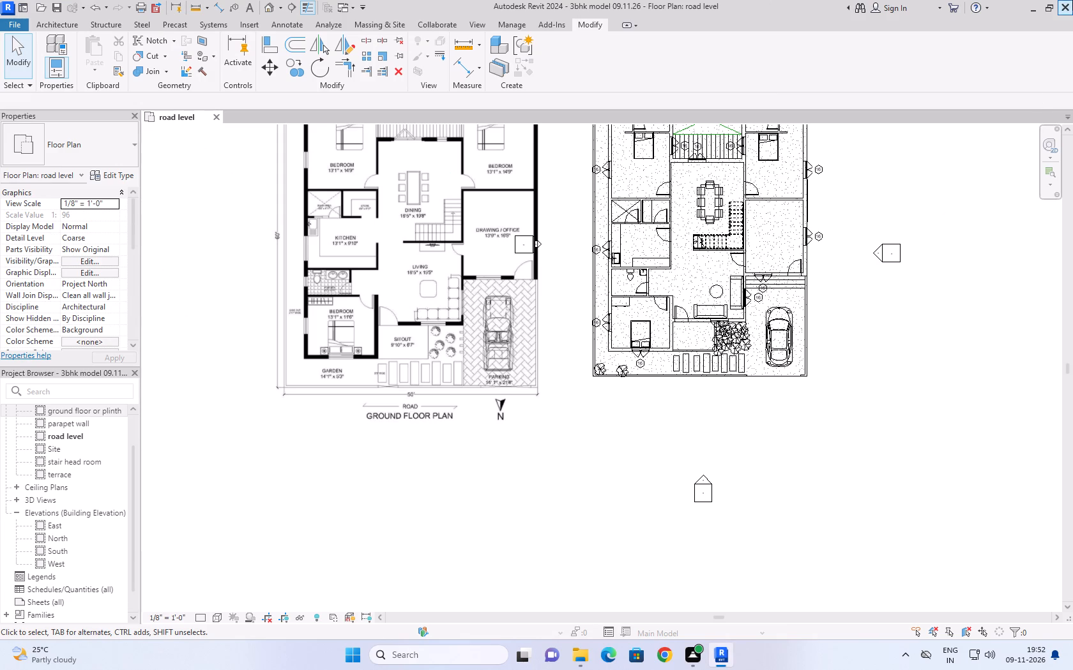
pyautogui.hotkey('ctrl', 's')
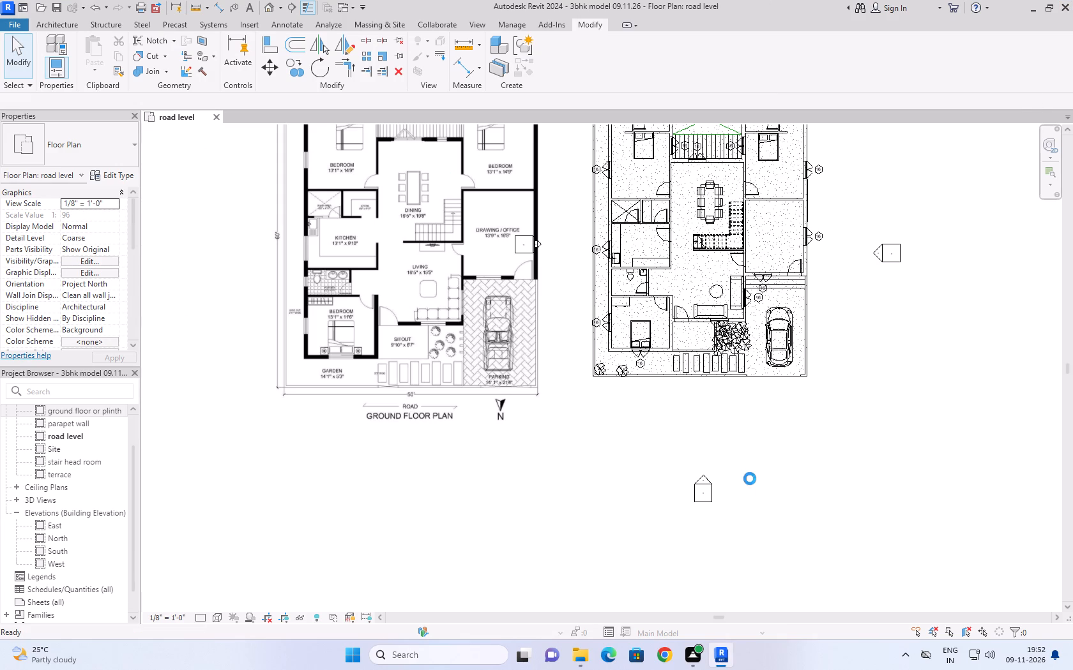
# Close Revit with the 3bhk model 09.11.26 project.
pyautogui.click(1061, 0)
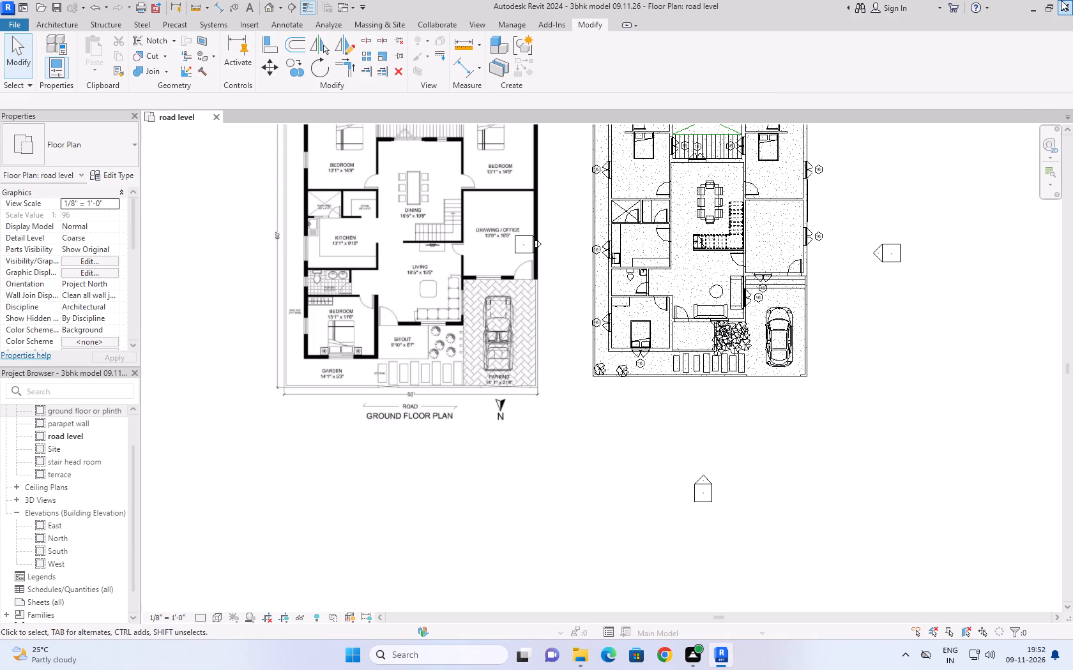